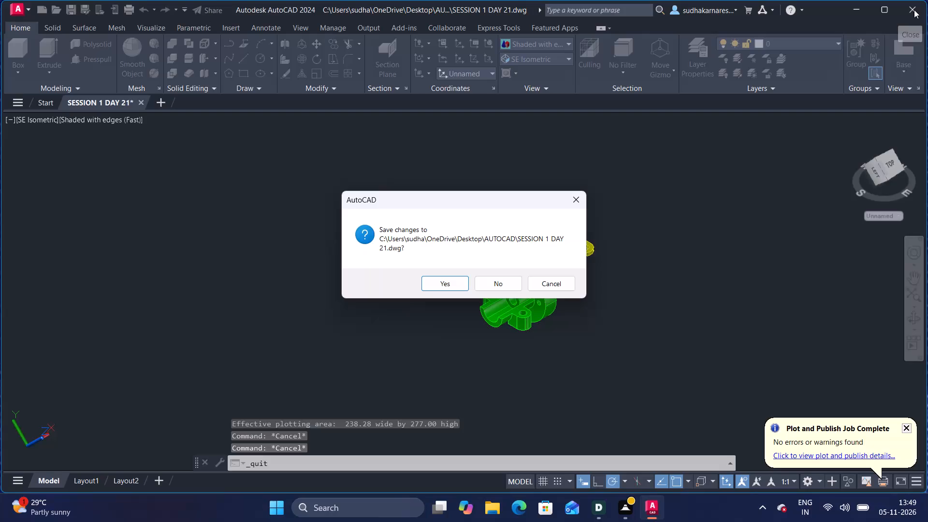
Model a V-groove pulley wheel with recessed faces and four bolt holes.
Quit the program without saving the changes to SESSION 1 DAY 21.dwg.
left_click(503, 281)
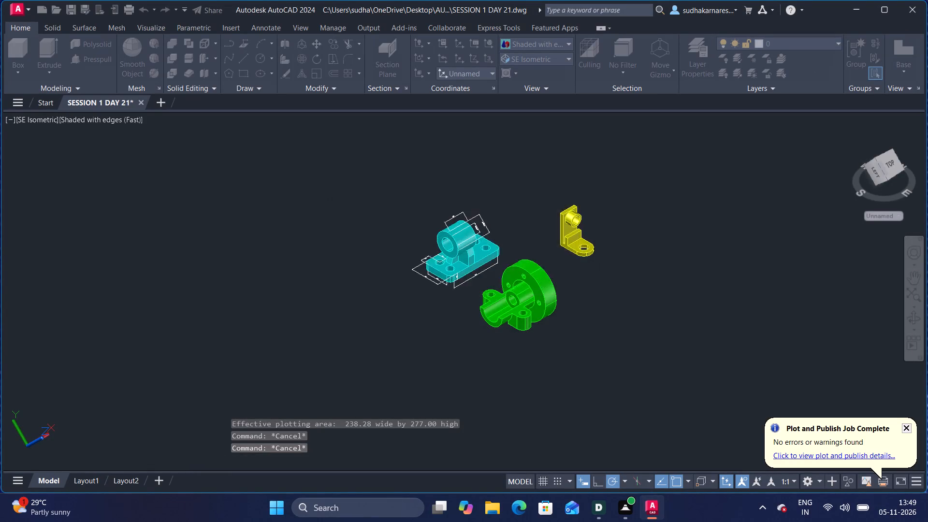
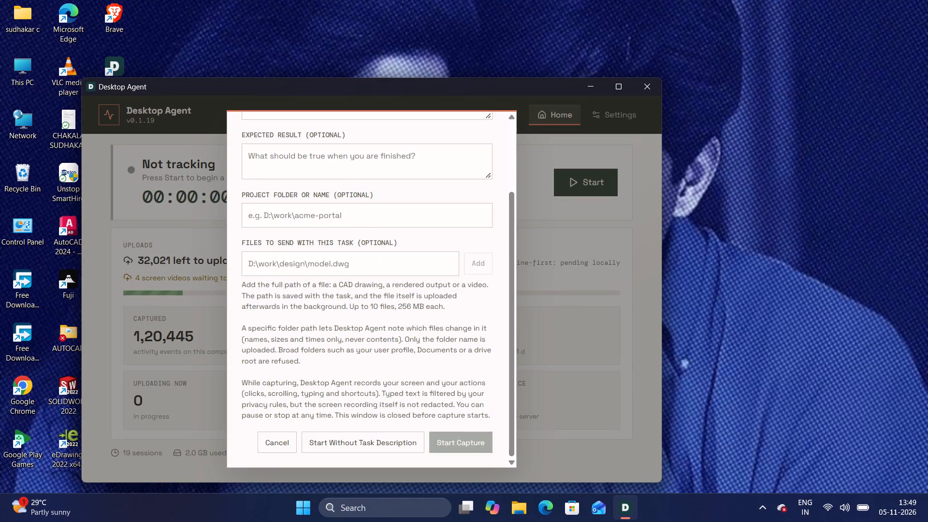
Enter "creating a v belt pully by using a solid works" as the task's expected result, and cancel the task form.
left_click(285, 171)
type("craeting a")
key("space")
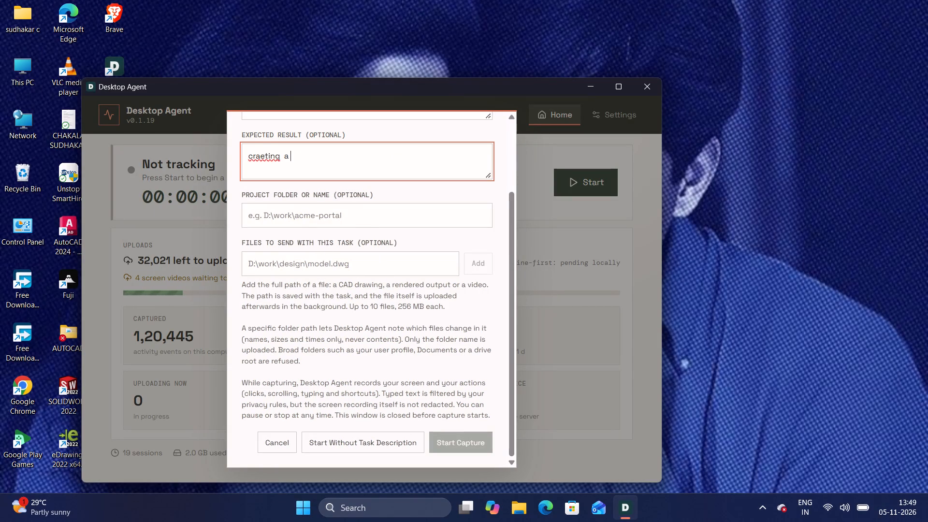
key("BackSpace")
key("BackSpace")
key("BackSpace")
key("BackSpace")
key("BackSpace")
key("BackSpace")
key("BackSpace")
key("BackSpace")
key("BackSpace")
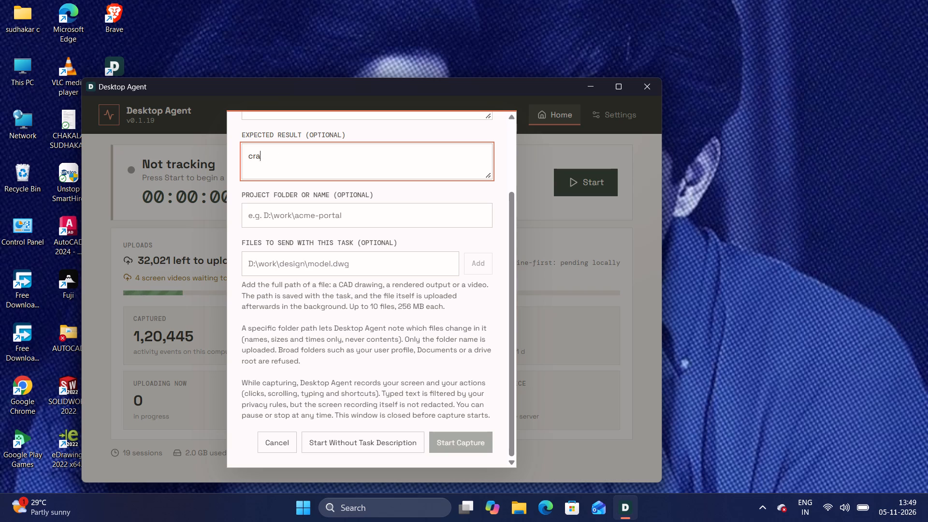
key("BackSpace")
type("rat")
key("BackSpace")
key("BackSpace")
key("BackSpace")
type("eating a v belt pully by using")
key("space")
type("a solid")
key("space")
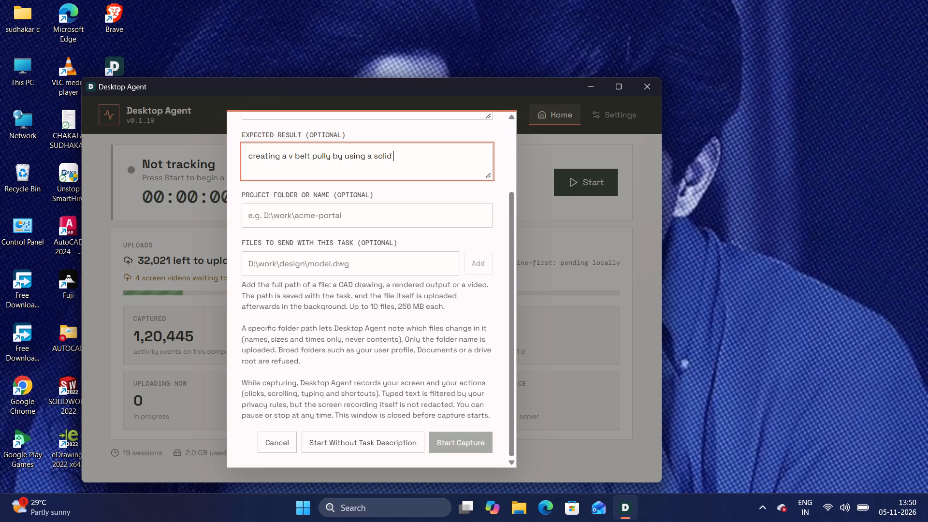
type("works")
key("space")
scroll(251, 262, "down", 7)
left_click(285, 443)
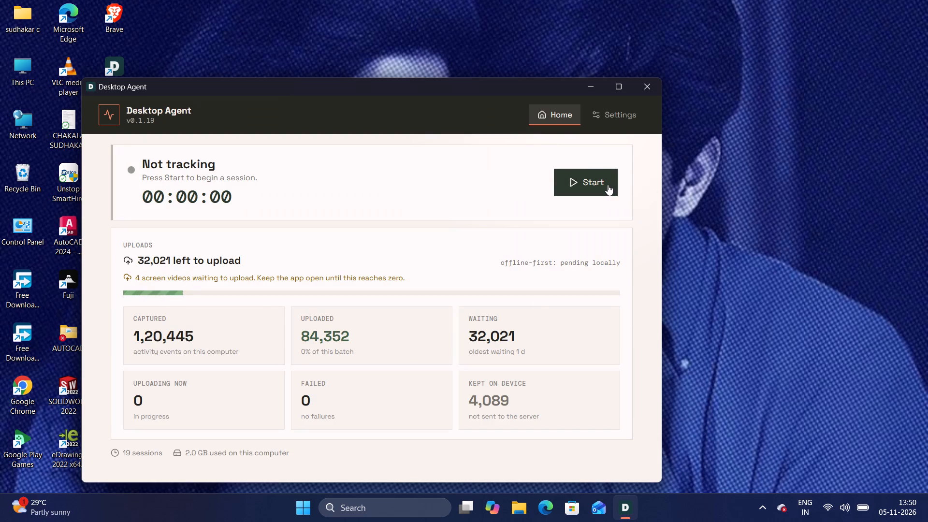
Reopen the task form for a new session and close Desktop Agent without starting a capture.
left_click(608, 185)
scroll(449, 172, "down", 3)
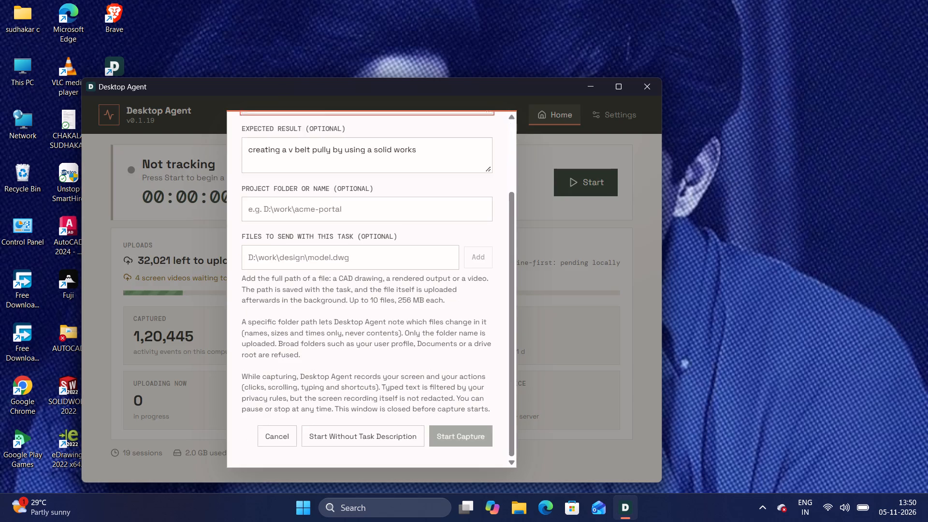
scroll(449, 172, "up", 2)
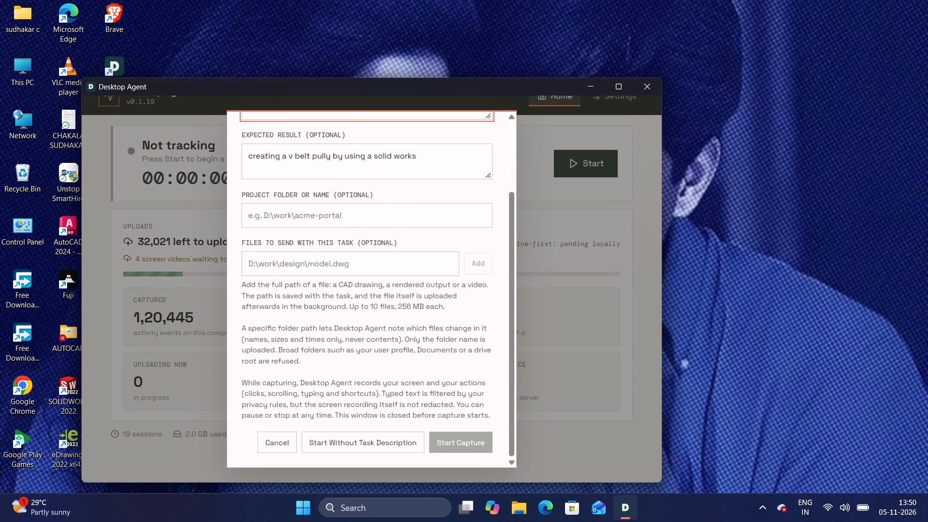
scroll(449, 172, "up", 2)
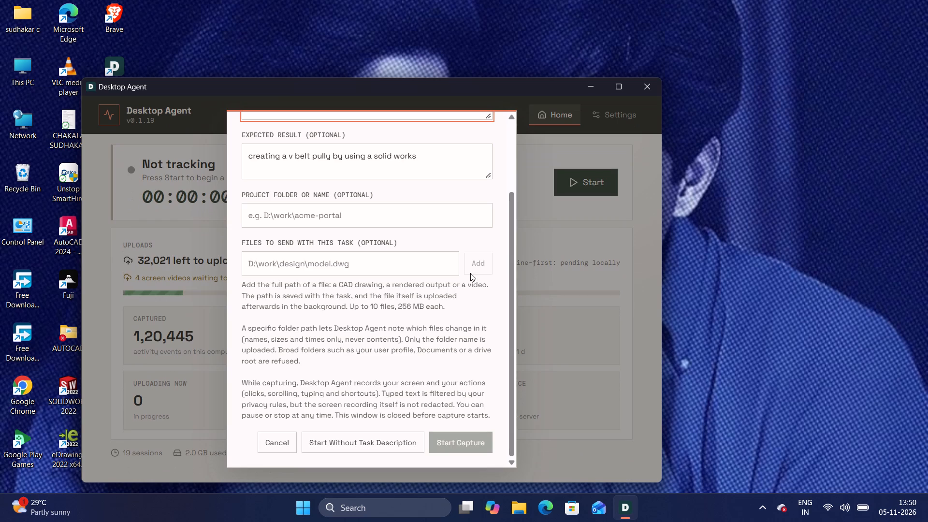
left_click(642, 85)
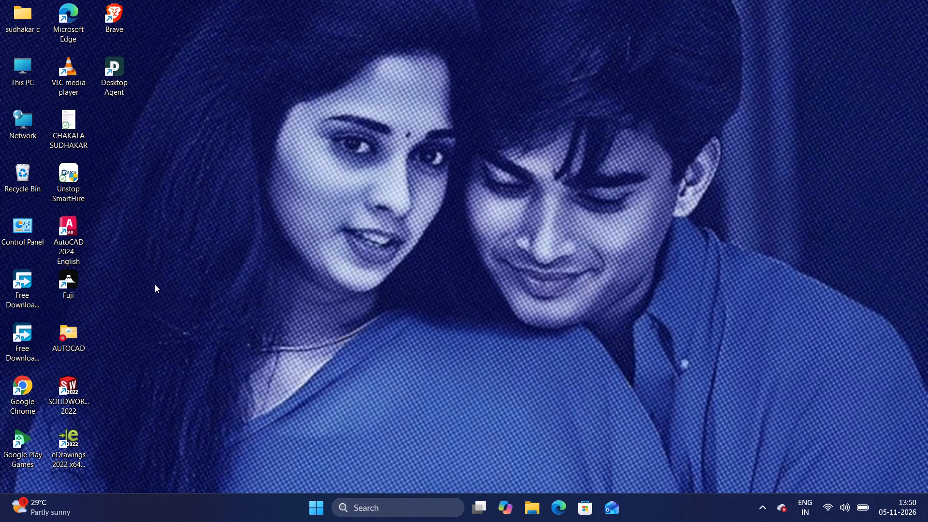
Launch Fuji from the desktop.
left_click(65, 277)
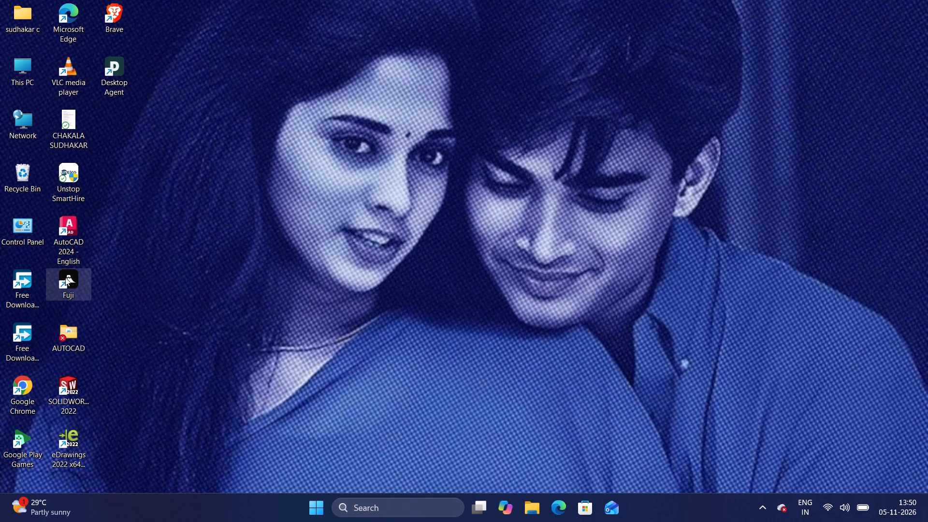
double_click(65, 277)
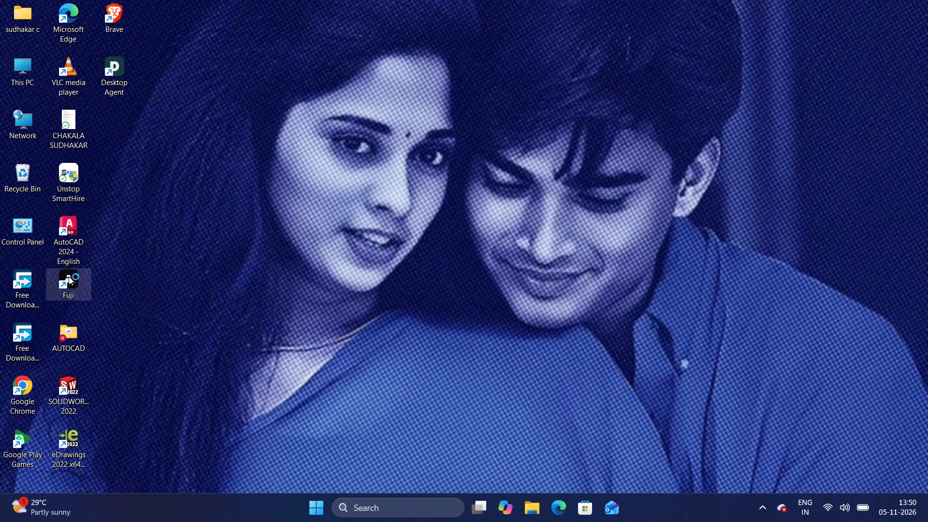
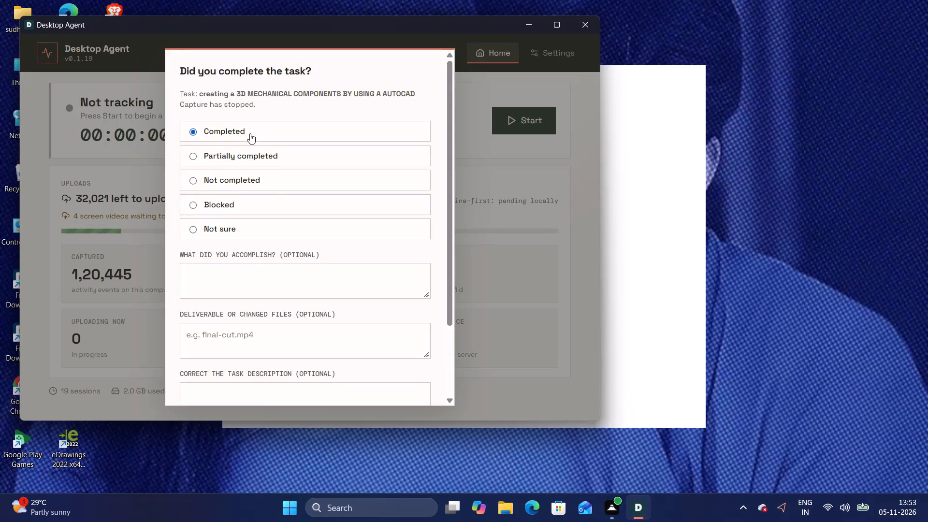
Save and finish the Completed report for the "creating a 3D MECHANICAL COMPONENTS BY USING A AUTOCAD" task.
scroll(258, 157, "down", 10)
left_click(397, 379)
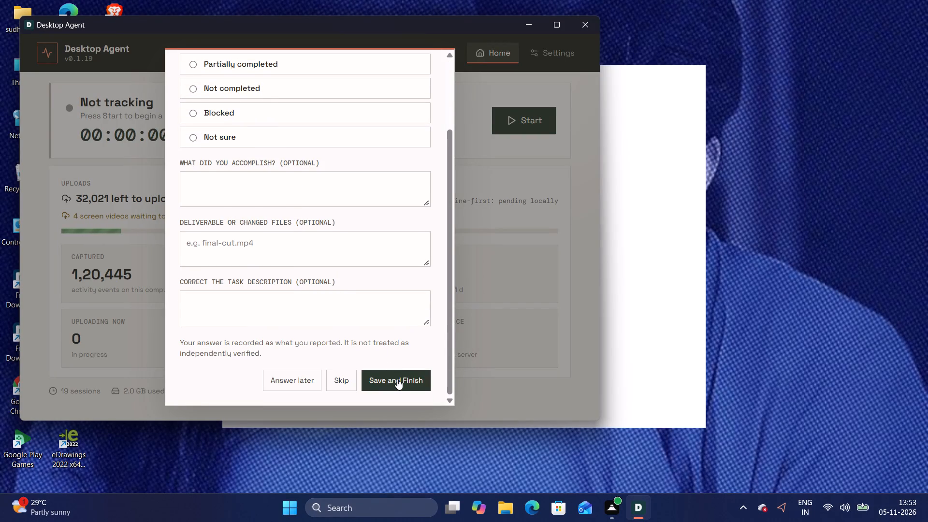
Skip the completion report for the remaining "crating a 3D Mechanical components by using AUTOCAD" task.
scroll(283, 193, "down", 7)
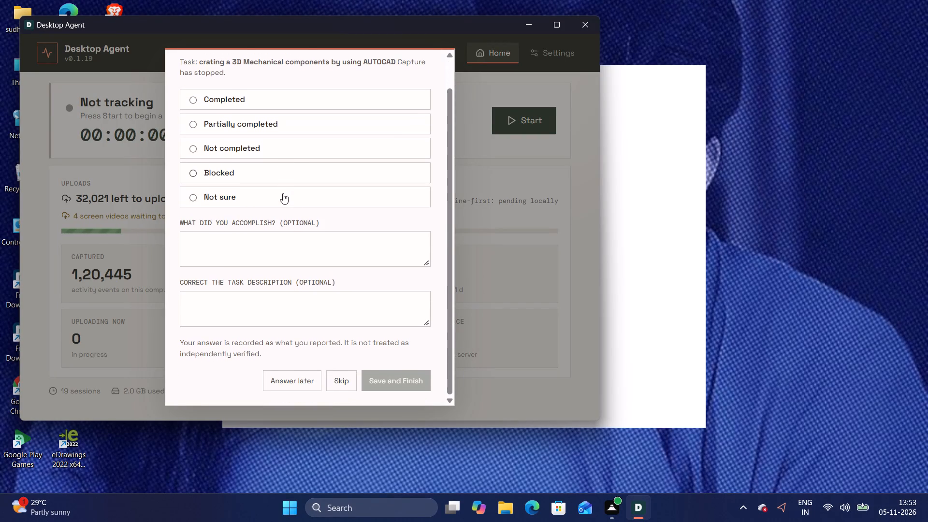
scroll(283, 193, "down", 4)
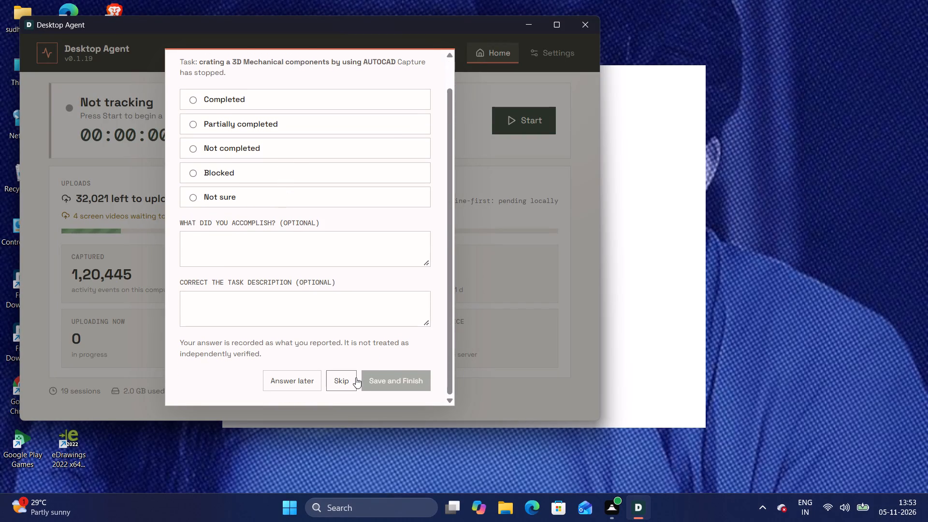
left_click(377, 382)
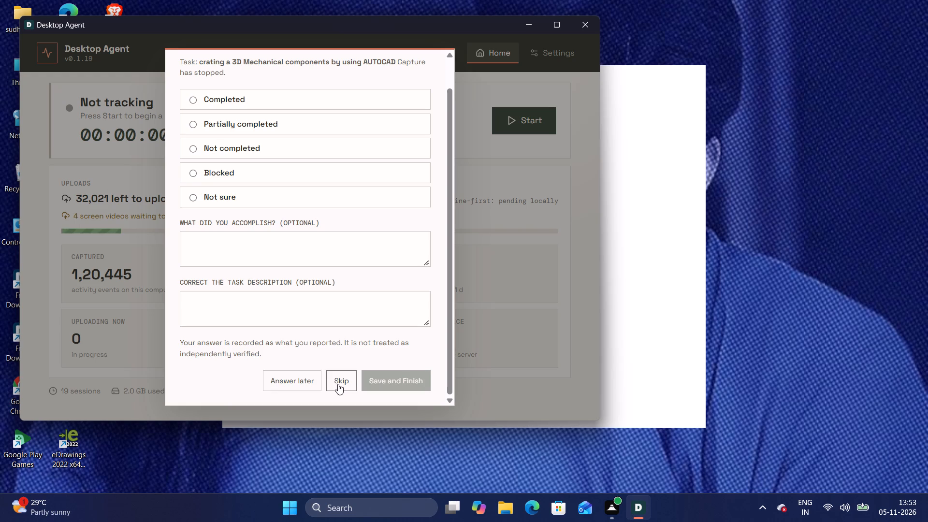
left_click(338, 384)
left_click(341, 384)
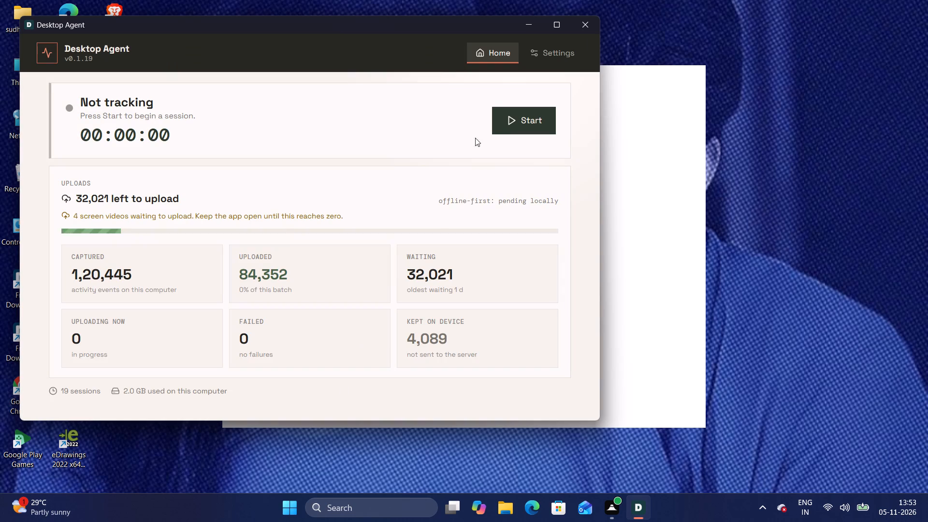
Open the task form for a new session and enter "creating a v belt pulley by using a solid works" as the task description.
left_click_drag(492, 128, 496, 130)
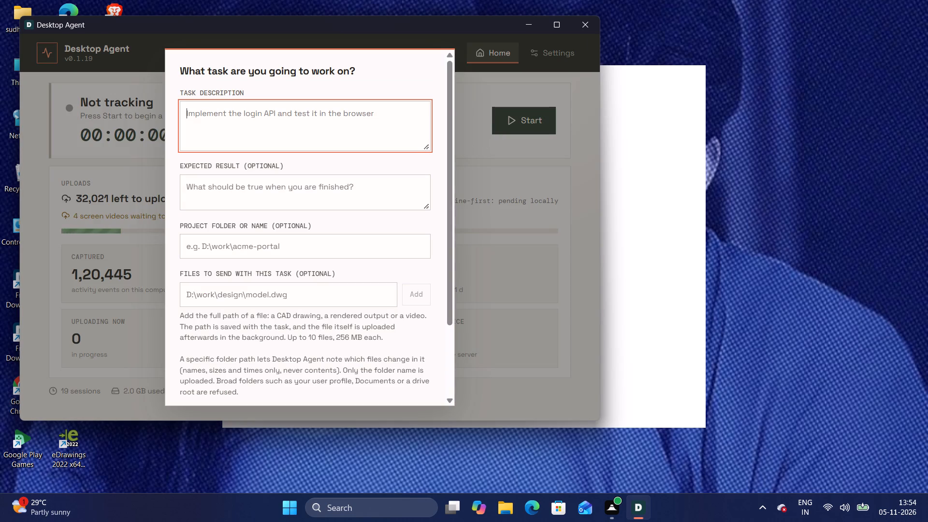
left_click(346, 120)
type("craeting a")
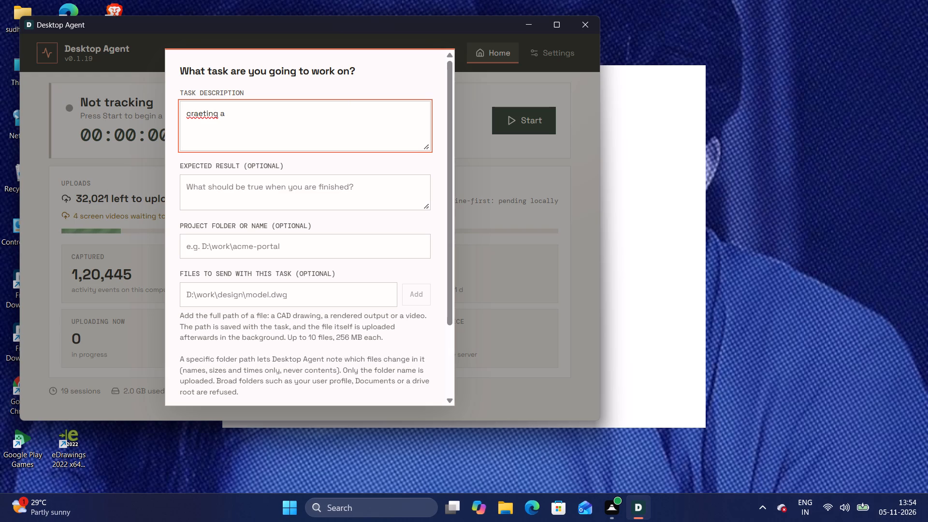
key("BackSpace")
key("BackSpace")
key("BackSpace")
key("BackSpace")
key("BackSpace")
key("BackSpace")
key("BackSpace")
key("BackSpace")
type("ea")
type("ting a")
key("space")
type("v belt pi")
key("BackSpace")
type("uley")
key("space")
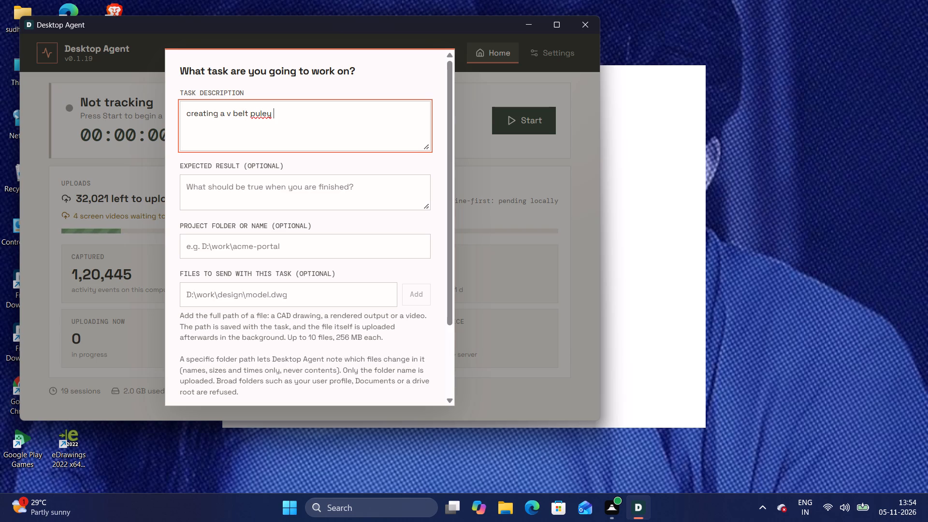
key("BackSpace")
key("BackSpace")
key("BackSpace")
key("BackSpace")
type("lley")
key("space")
type("bu")
key("BackSpace")
type("y using")
key("space")
key("space")
type("a")
key("space")
type("soil")
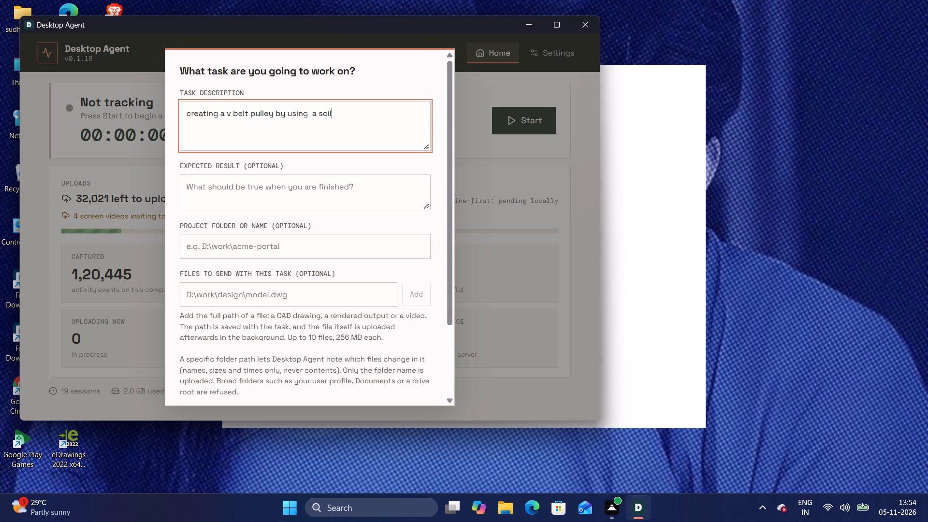
key("BackSpace")
type("lid")
key("space")
key("BackSpace")
key("BackSpace")
key("BackSpace")
key("BackSpace")
key("BackSpace")
type("lid works")
Start capturing the session with the entered task description, leaving the optional fields empty.
scroll(266, 201, "down", 7)
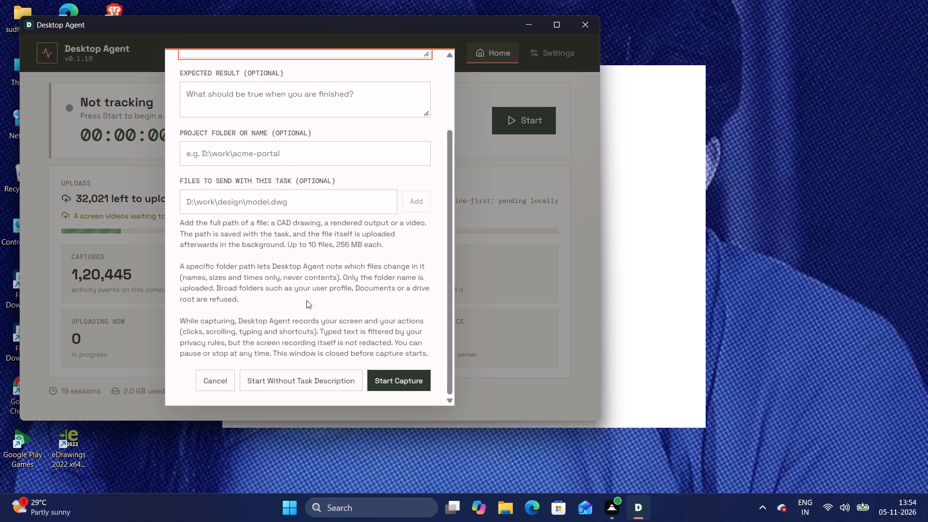
left_click(404, 374)
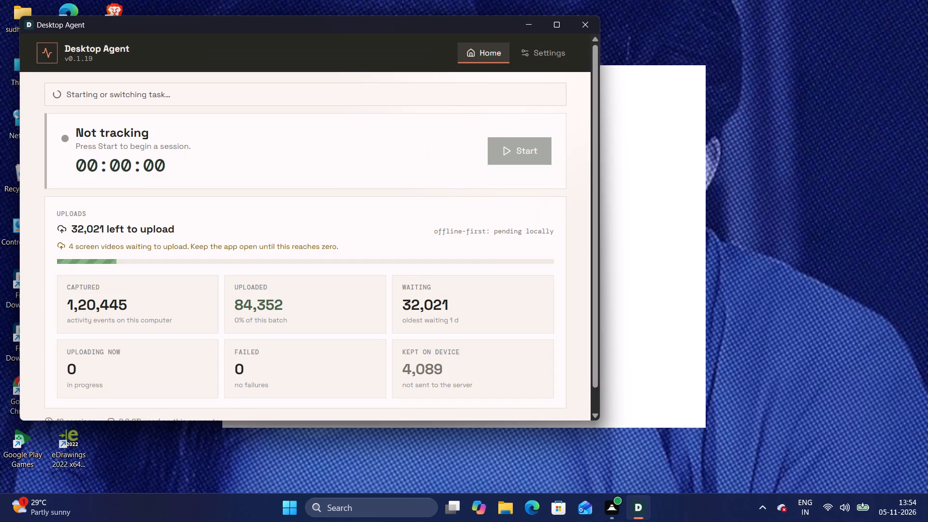
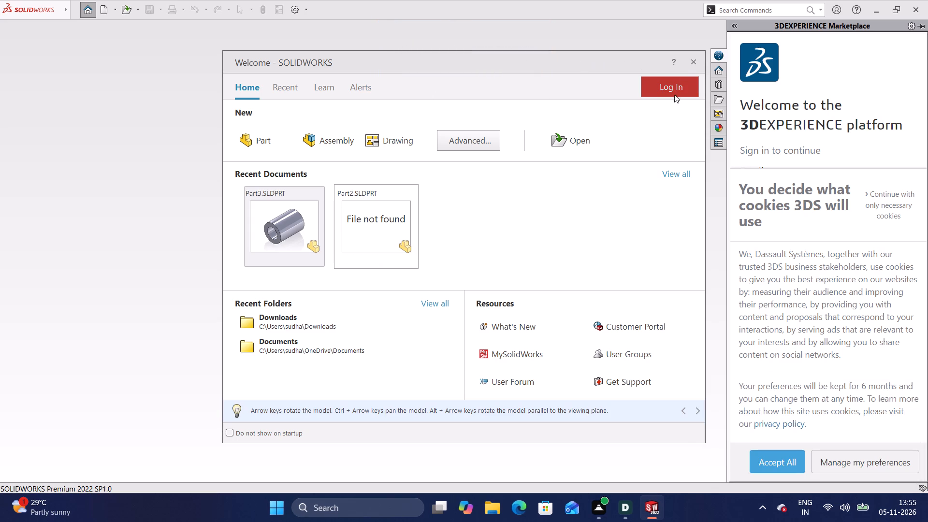
Dismiss the welcome window and create a new part document.
left_click(690, 60)
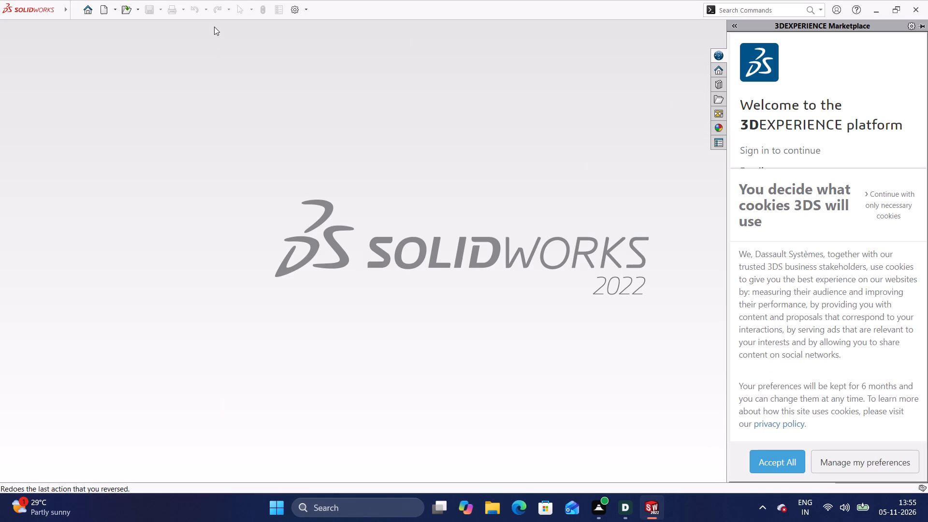
left_click(93, 9)
left_click(247, 138)
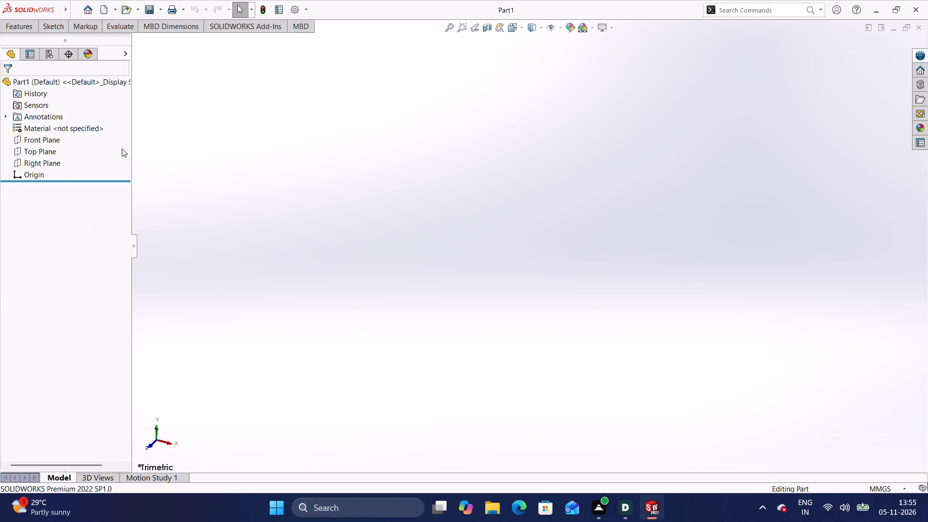
Start a sketch on the Front Plane, viewed normal to it, and draw a vertical centerline through the origin.
left_click(53, 140)
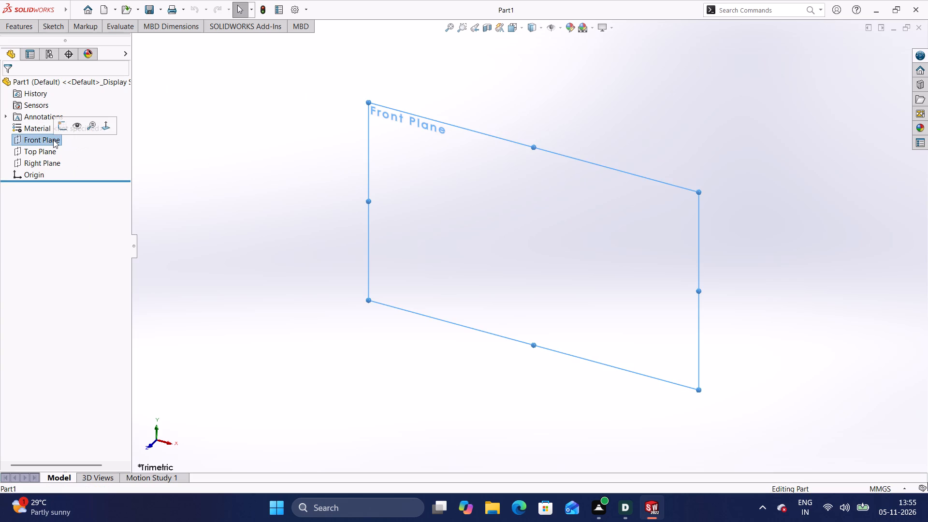
left_click(106, 124)
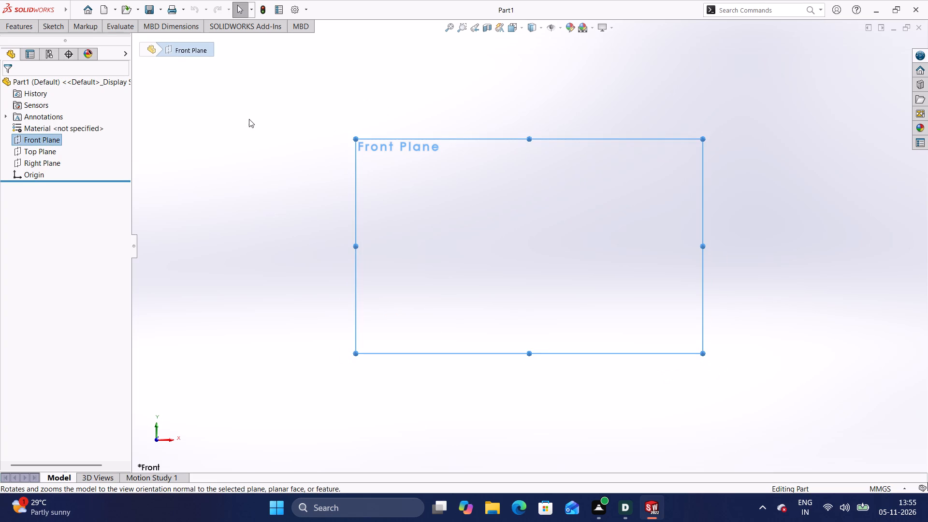
left_click(57, 27)
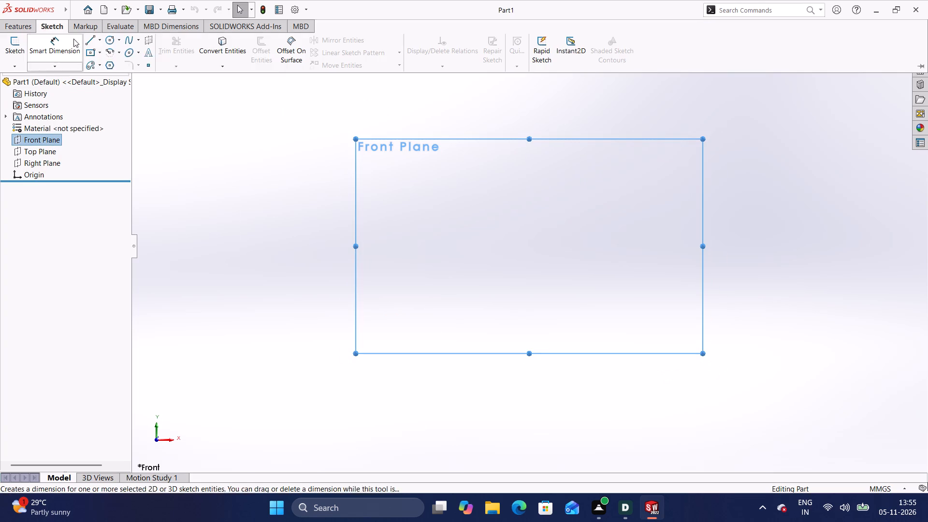
left_click(99, 40)
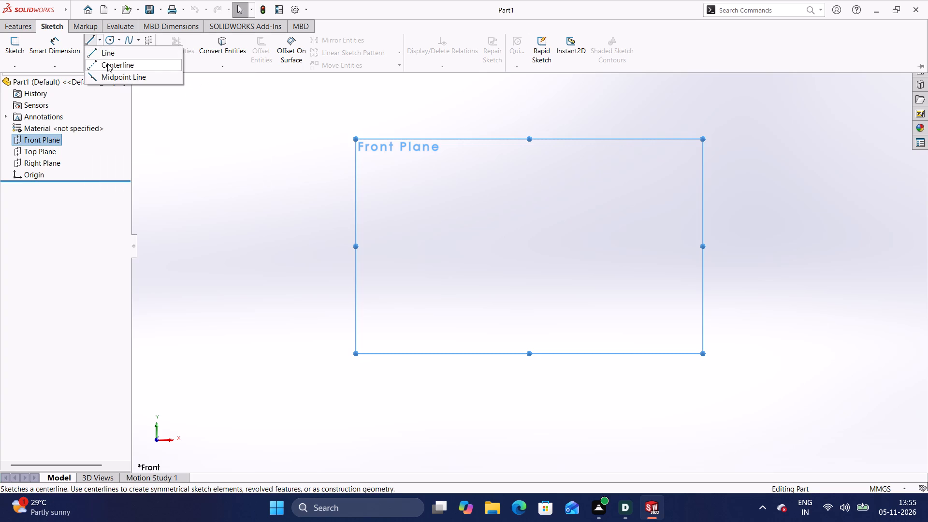
left_click(107, 63)
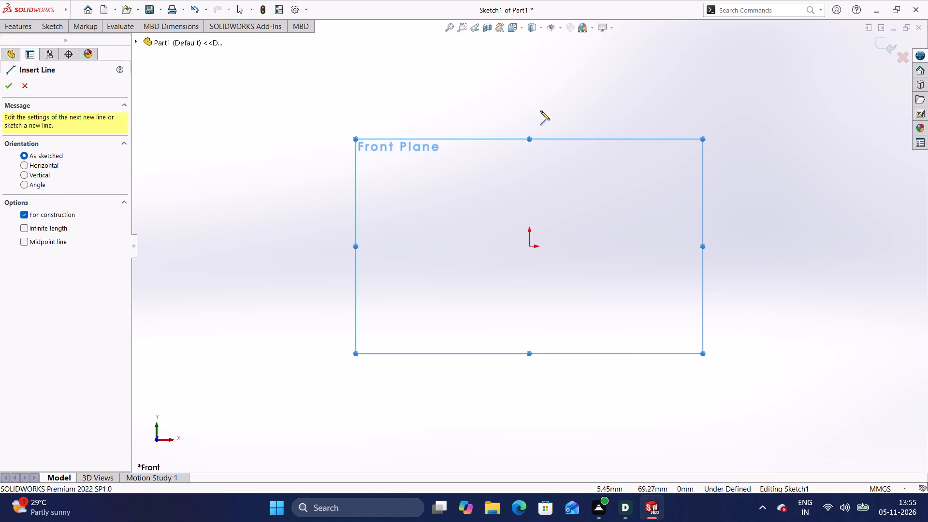
left_click(526, 85)
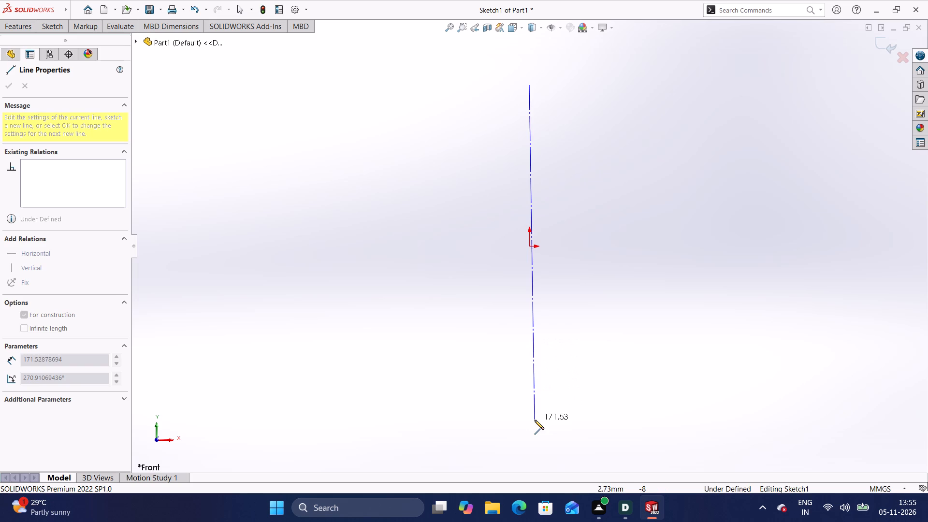
left_click(531, 433)
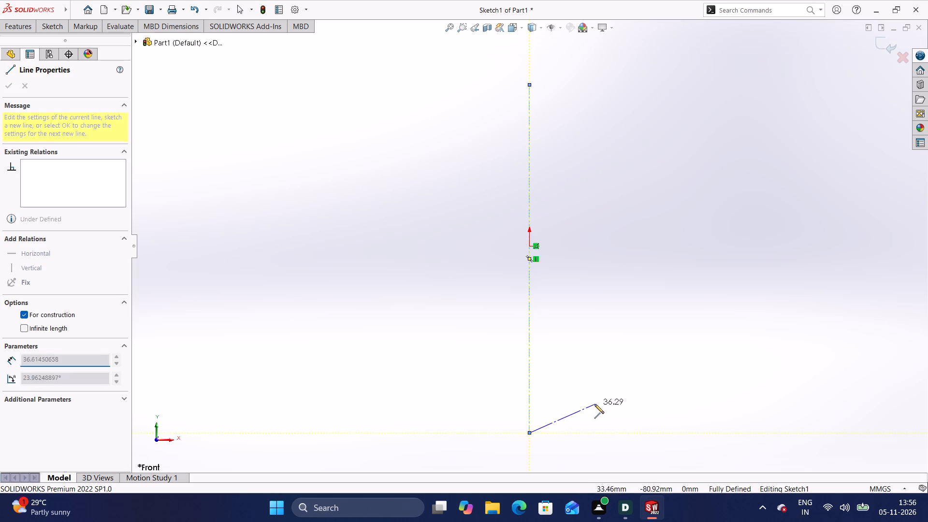
key("Escape")
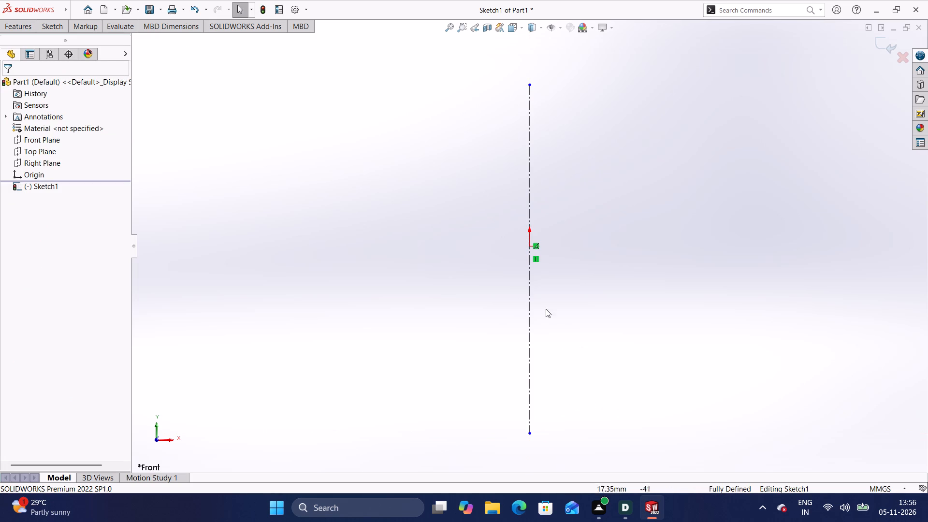
Draw a horizontal centerline about 362 mm long through the origin, crossing the vertical centerline.
left_click(61, 24)
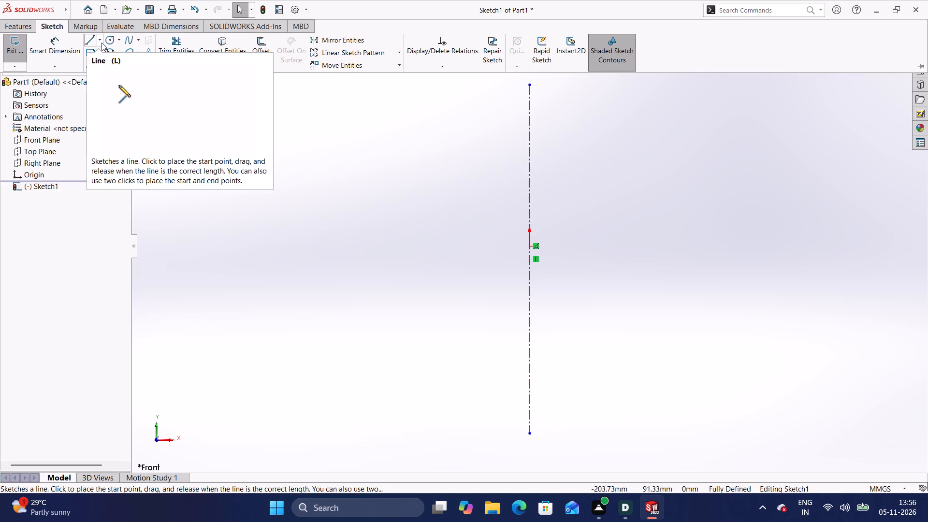
left_click(100, 40)
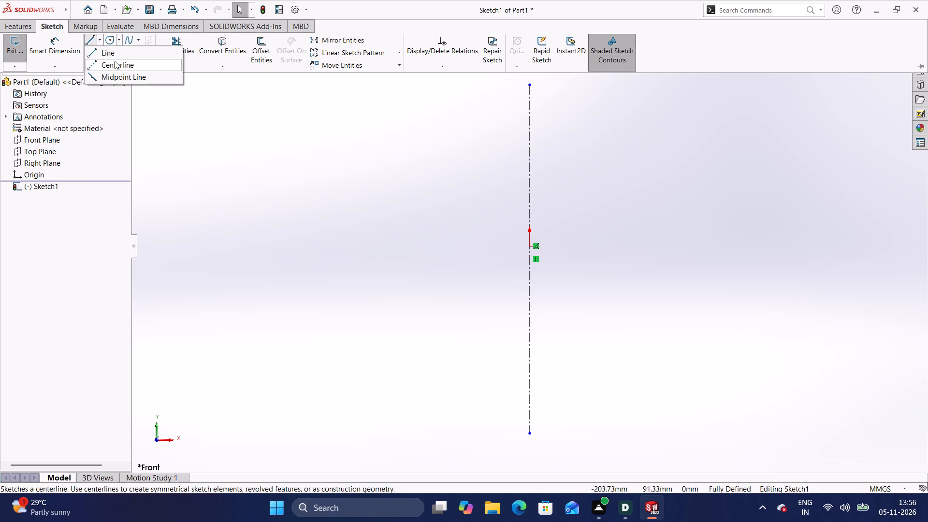
left_click(115, 61)
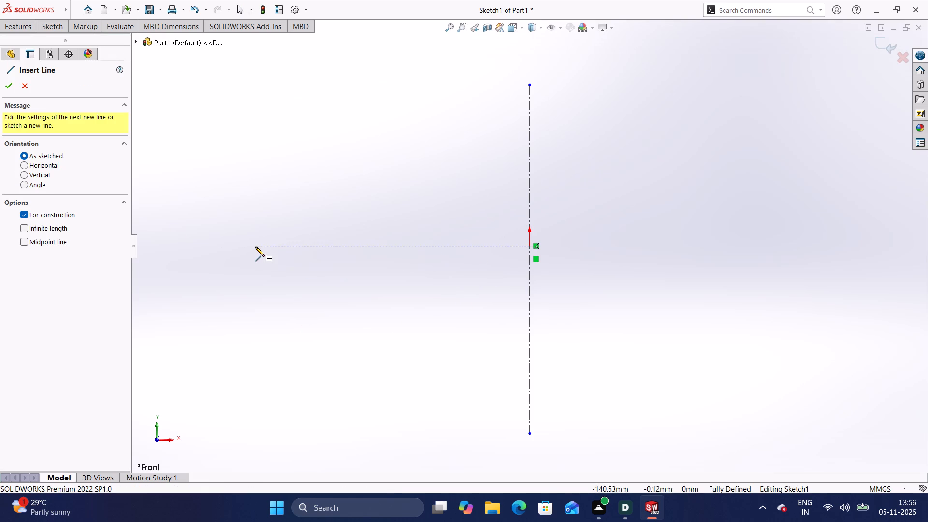
left_click(171, 245)
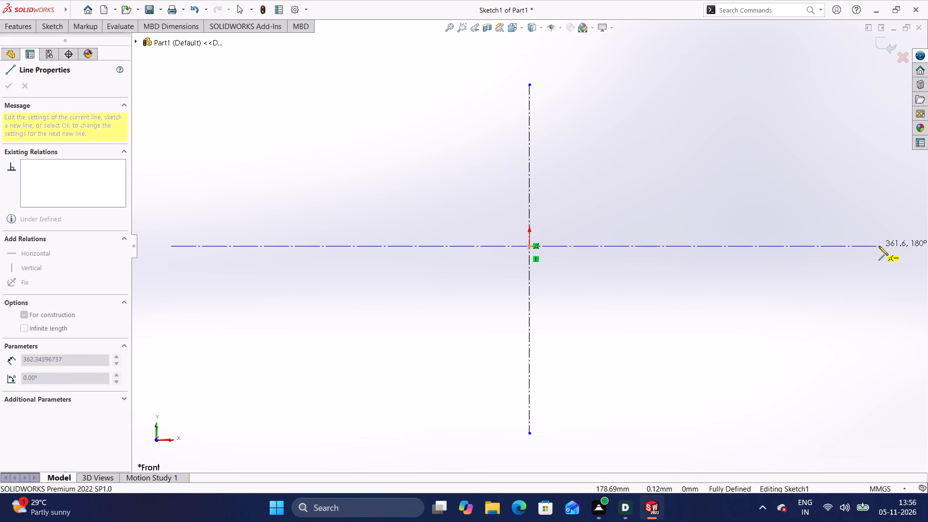
left_click_drag(880, 246, 884, 248)
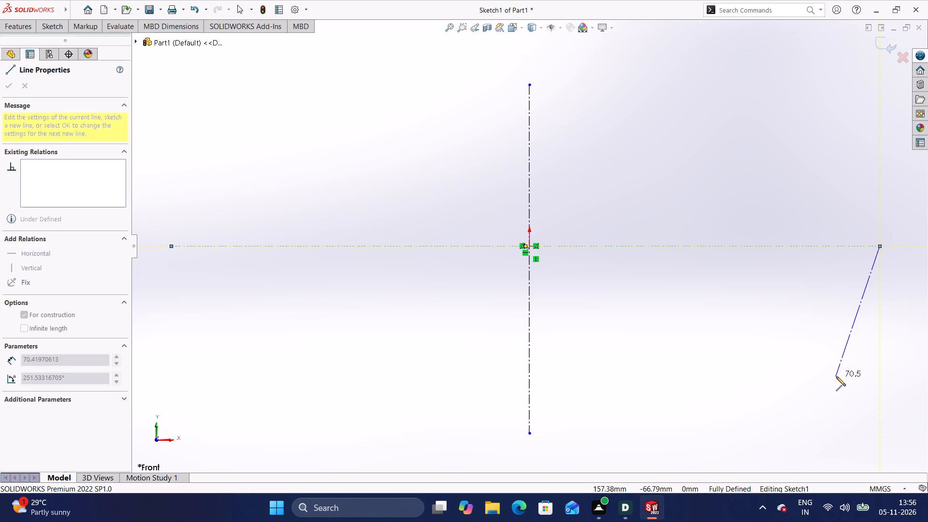
key("Escape")
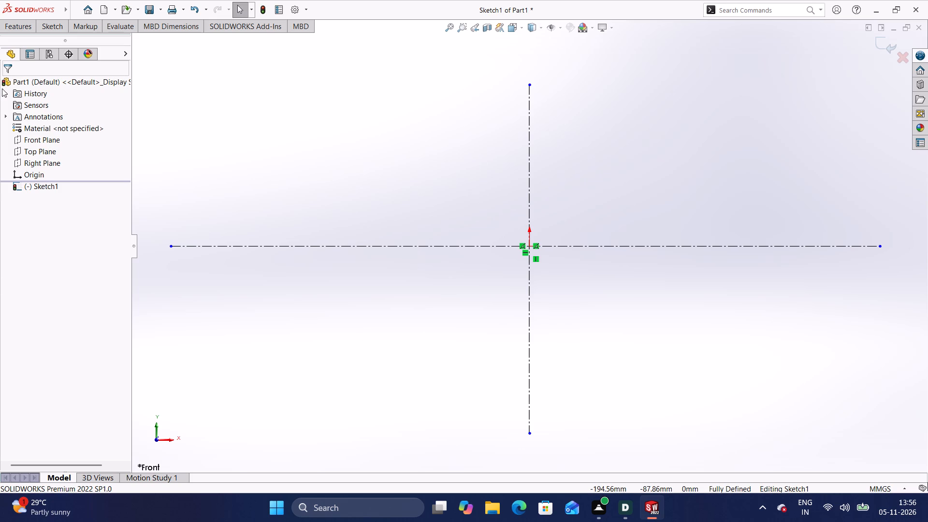
Sketch a corner rectangle about 62 mm by 62 mm above the horizontal centerline, straddling the vertical centerline.
left_click(51, 29)
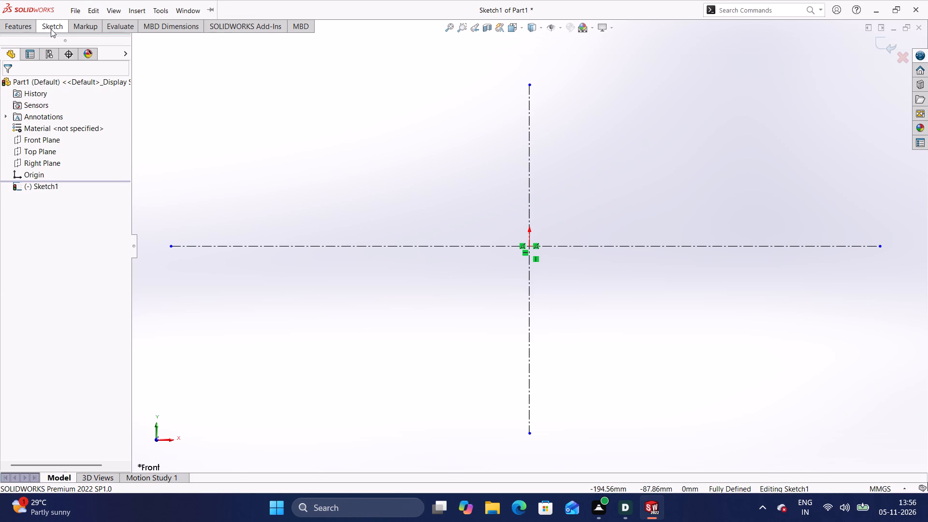
left_click(99, 53)
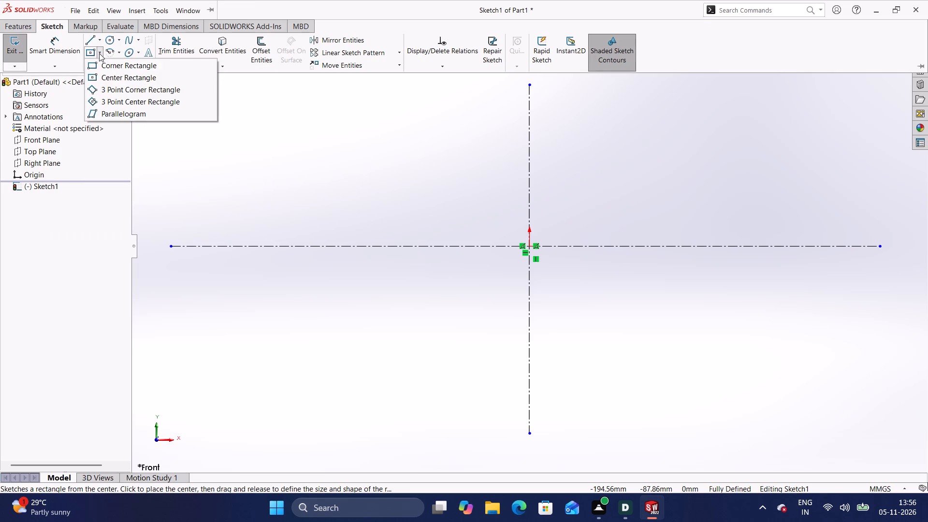
left_click(903, 488)
left_click(854, 443)
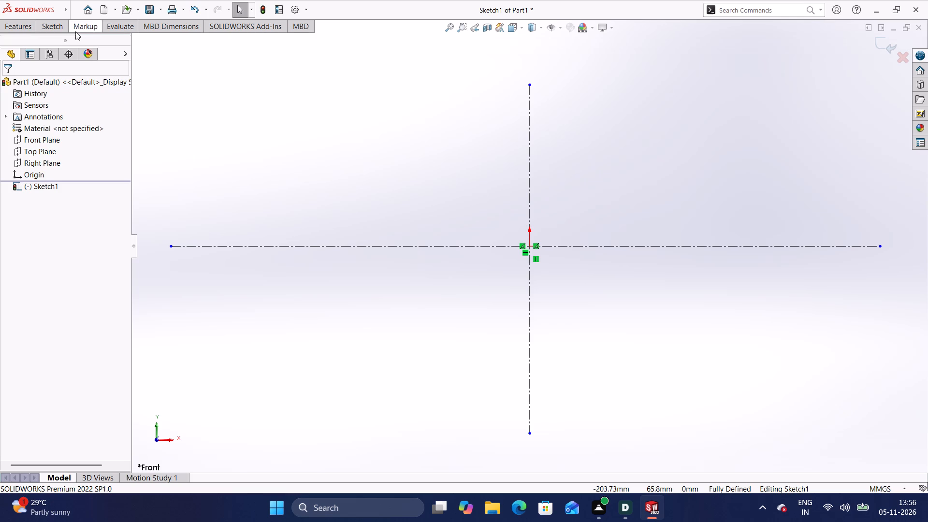
left_click(60, 26)
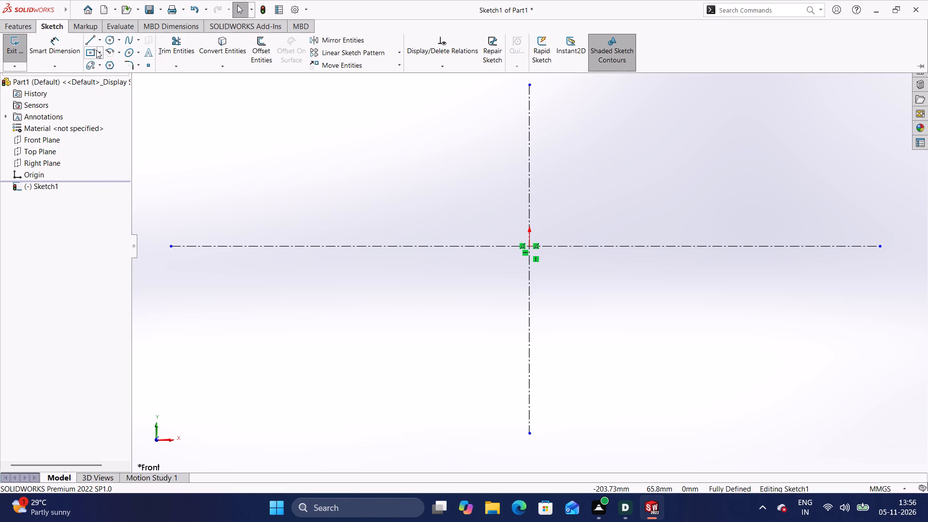
left_click(96, 50)
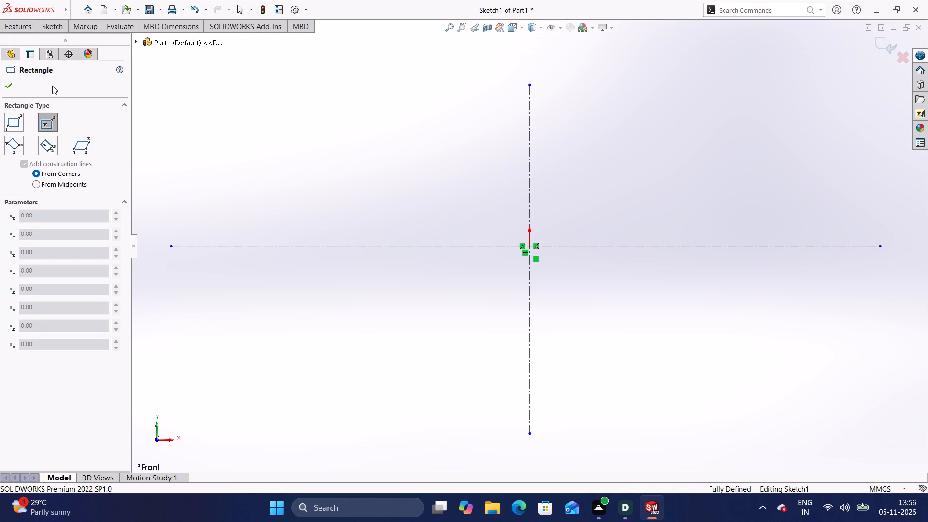
left_click(17, 122)
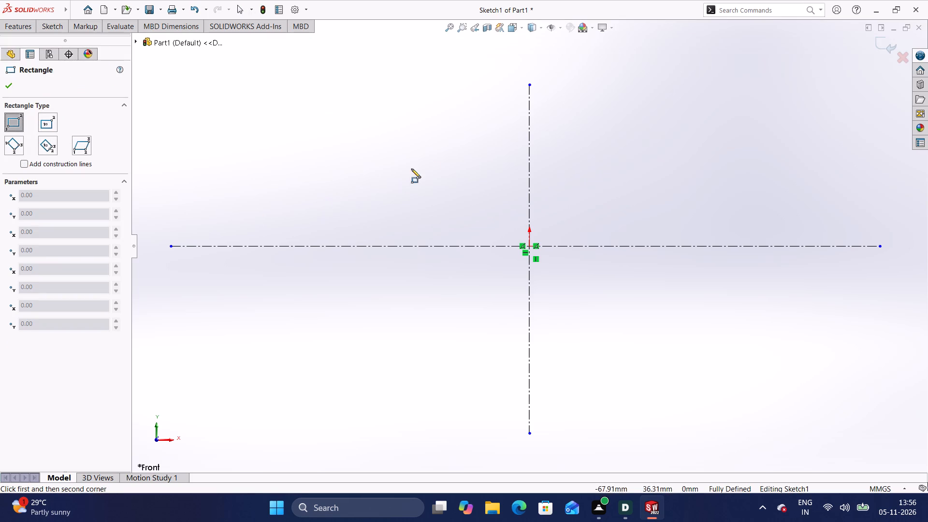
left_click(461, 101)
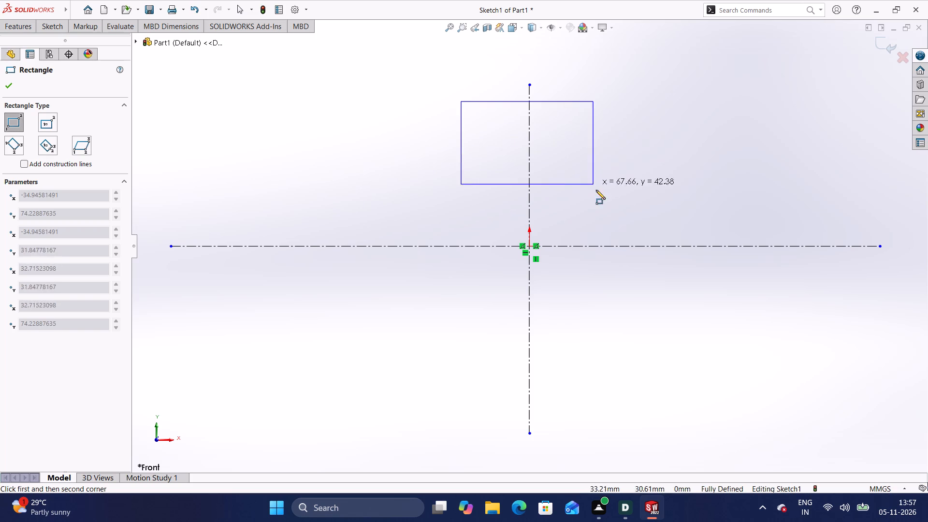
left_click(583, 222)
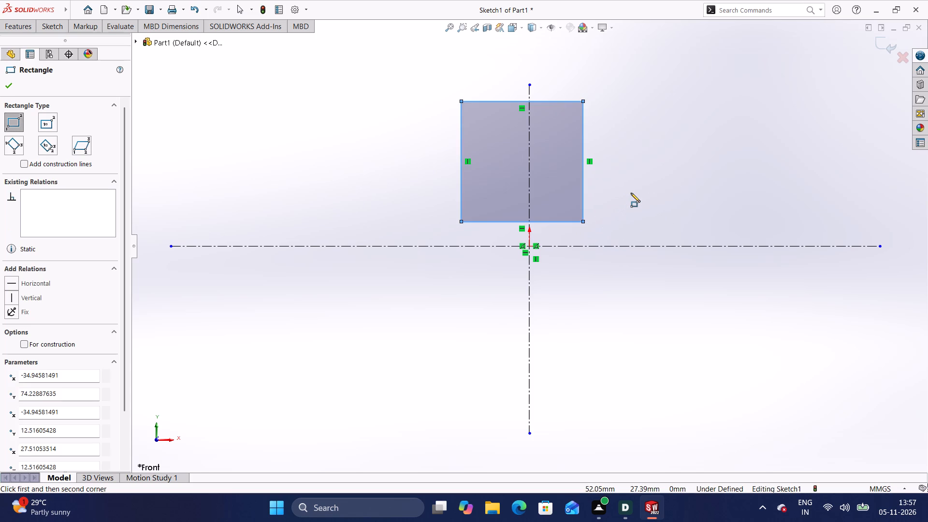
left_click(7, 81)
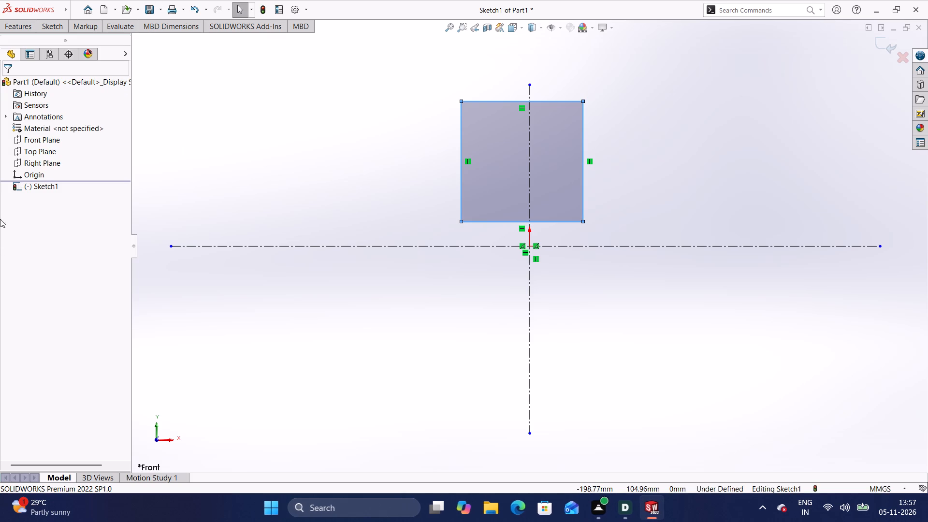
Dimension the rectangle's top edge with Smart Dimension and set its length to 78 mm.
left_click(61, 27)
left_click(58, 51)
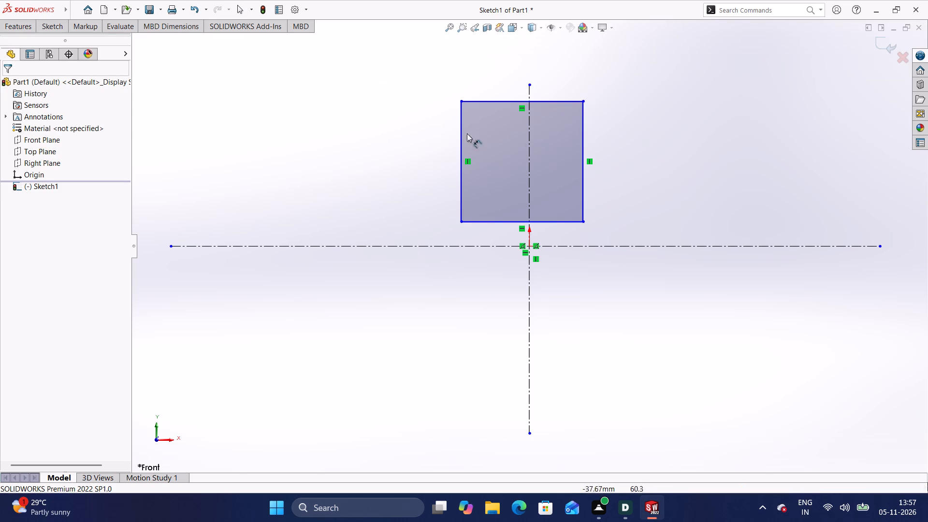
left_click(564, 99)
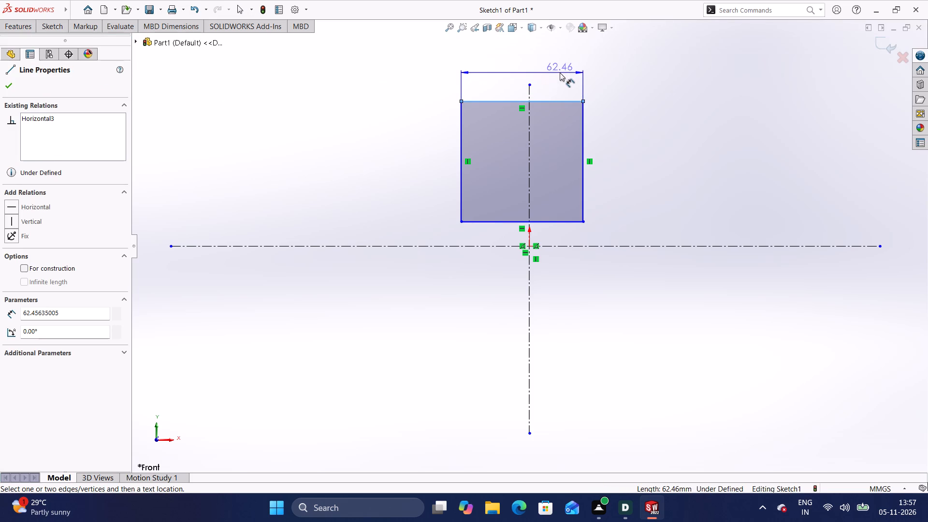
left_click(560, 72)
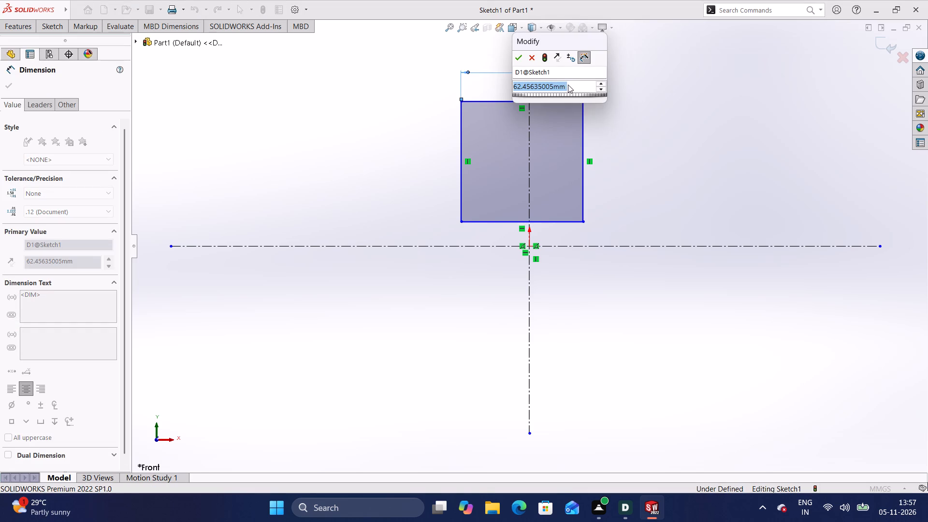
left_click(568, 84)
key("BackSpace")
key("BackSpace")
key("BackSpace")
key("BackSpace")
key("BackSpace")
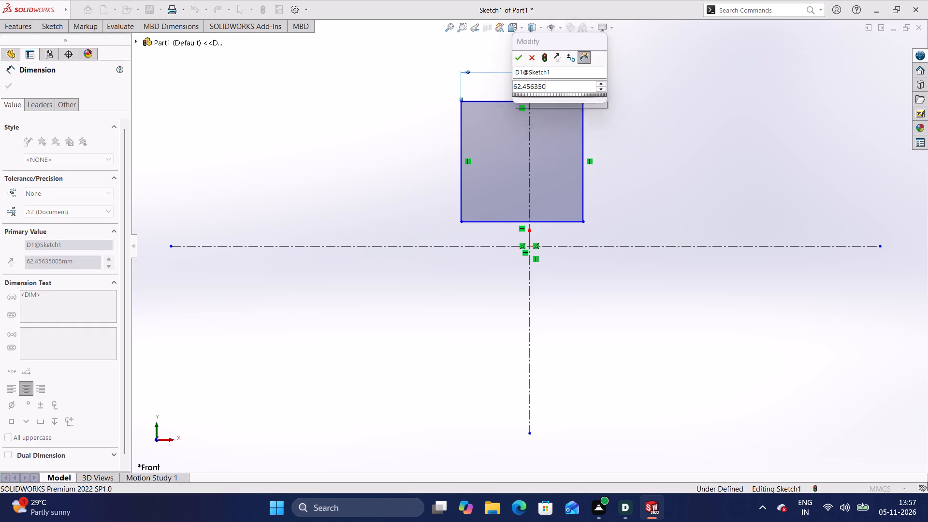
key("BackSpace")
key("BackSpace")
key("BackSpace")
key("BackSpace")
key("BackSpace")
key("BackSpace")
key("BackSpace")
key("BackSpace")
key("BackSpace")
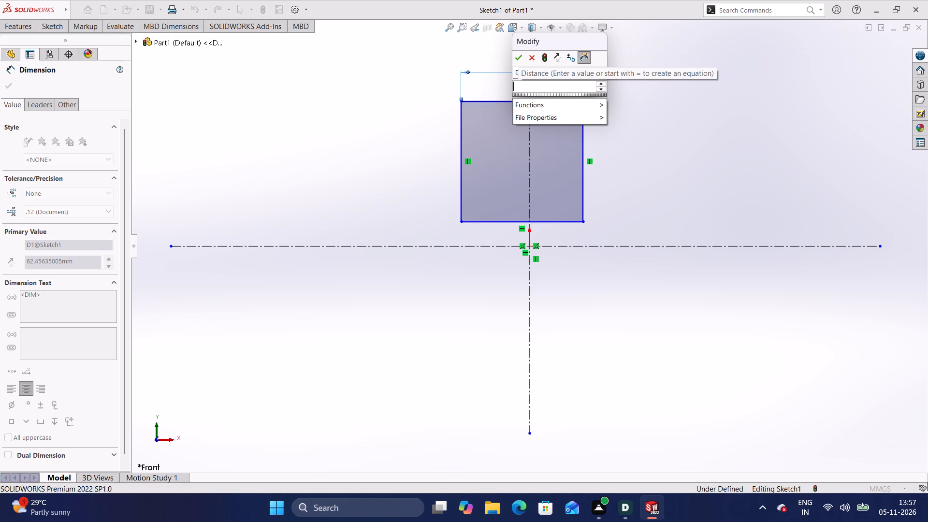
type("78")
key("Return")
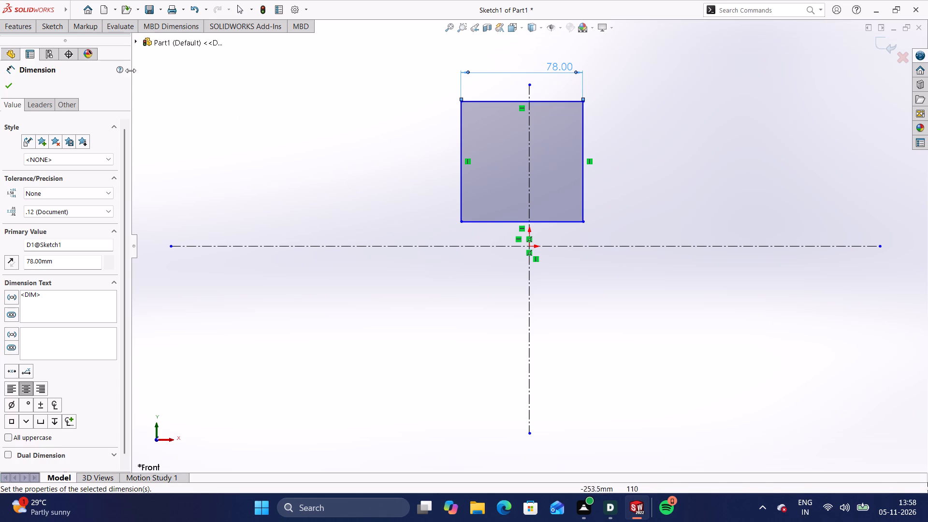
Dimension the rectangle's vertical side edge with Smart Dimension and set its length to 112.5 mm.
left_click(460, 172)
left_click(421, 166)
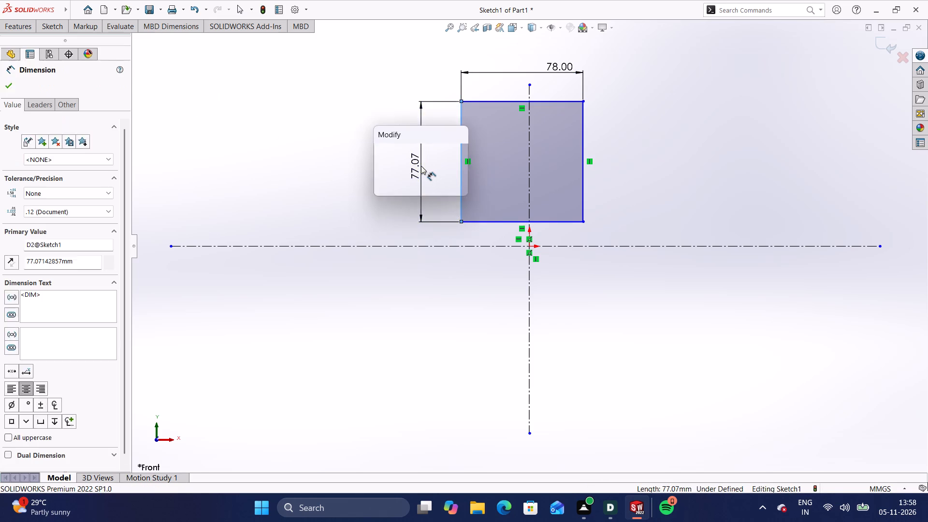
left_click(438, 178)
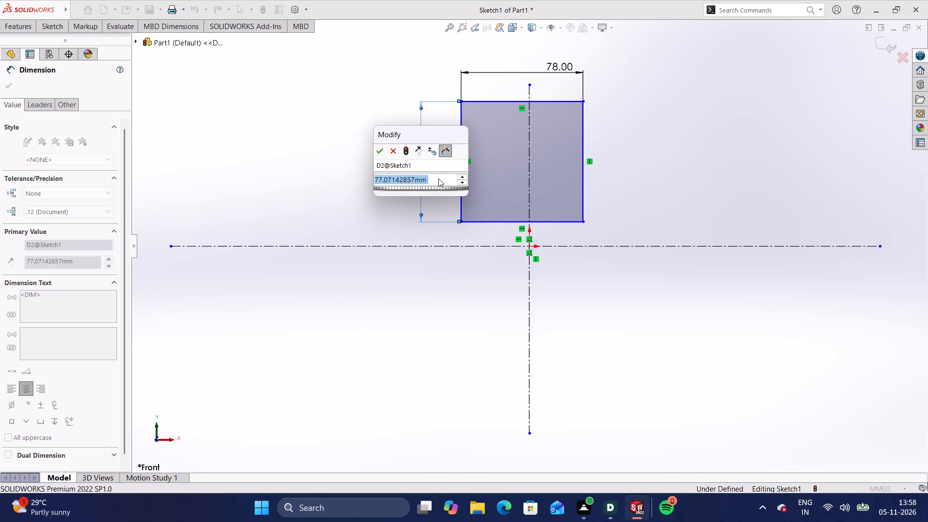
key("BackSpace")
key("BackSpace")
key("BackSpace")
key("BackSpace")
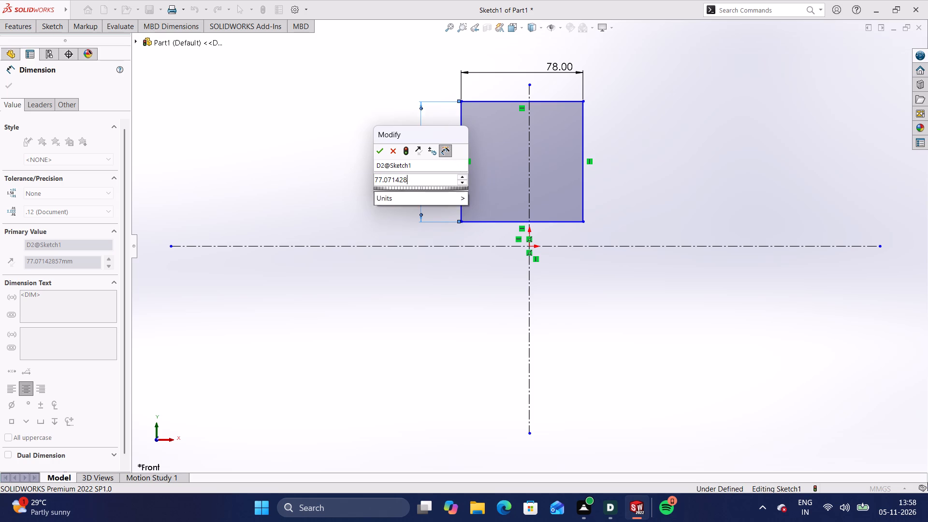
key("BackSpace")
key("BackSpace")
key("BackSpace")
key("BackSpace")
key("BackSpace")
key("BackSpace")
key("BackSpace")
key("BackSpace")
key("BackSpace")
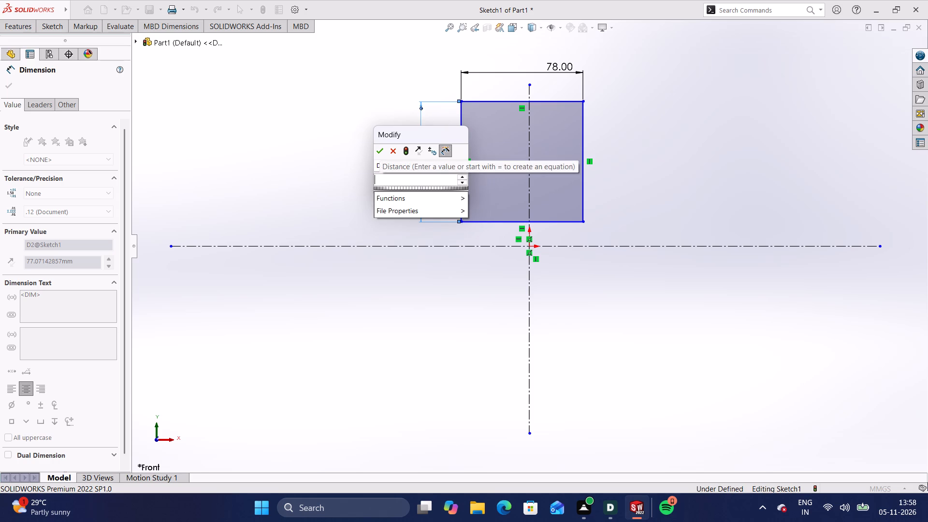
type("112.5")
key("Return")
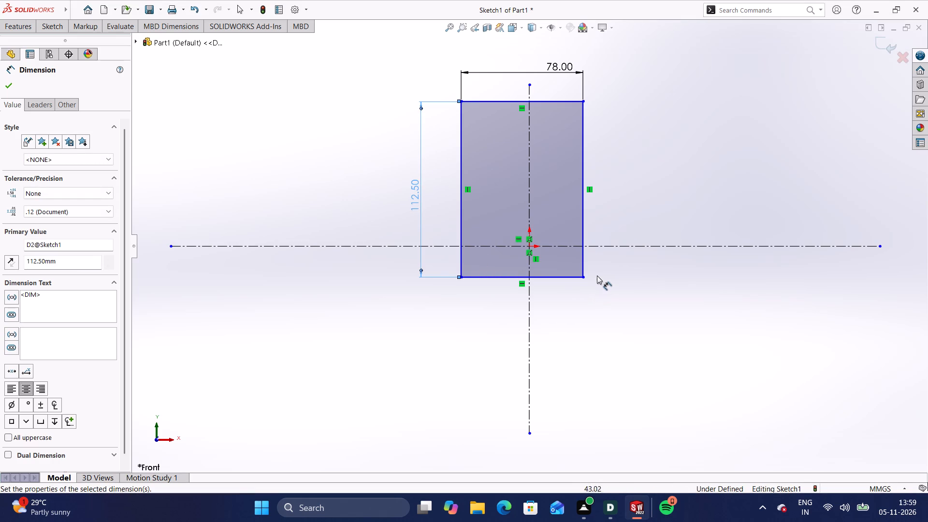
Undo the rectangle's height and width dimensions and the rectangle itself, leaving only the two centerlines.
key("ctrl+z")
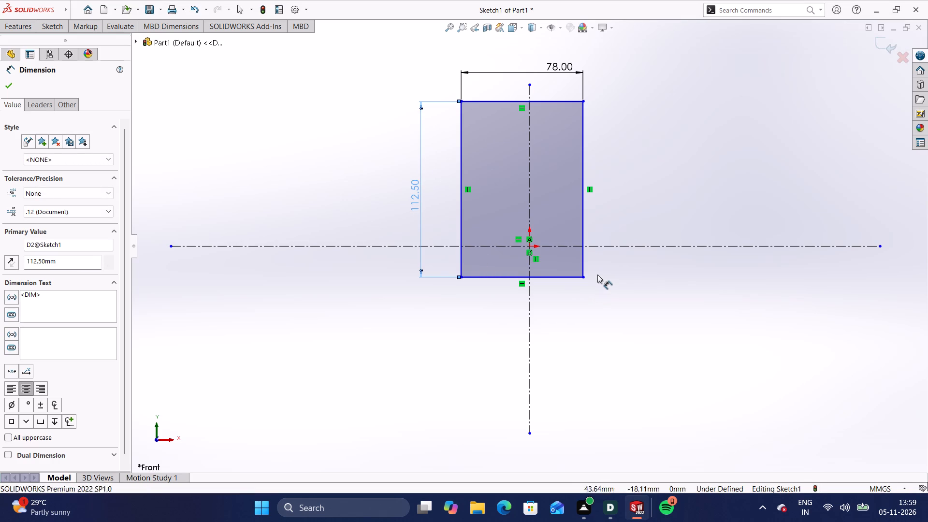
key("ctrl+z")
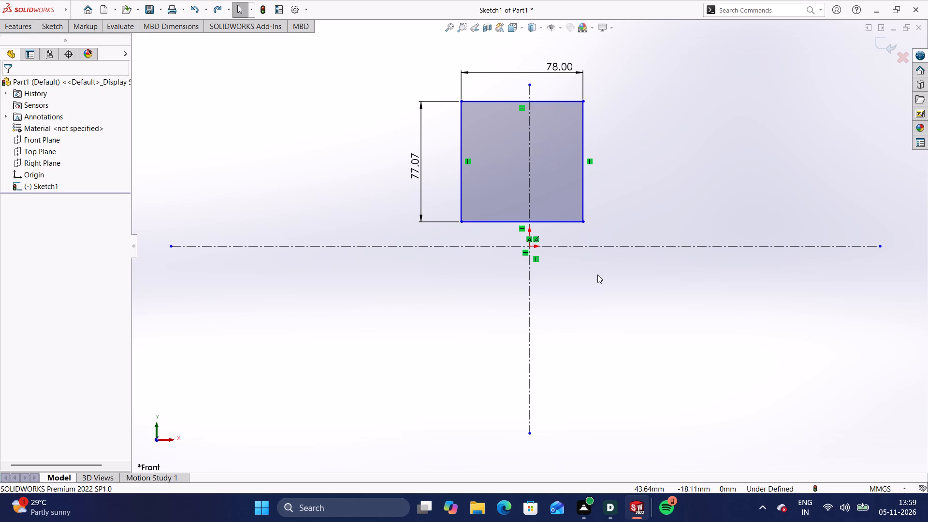
key("ctrl+z")
key("ctrl+z")
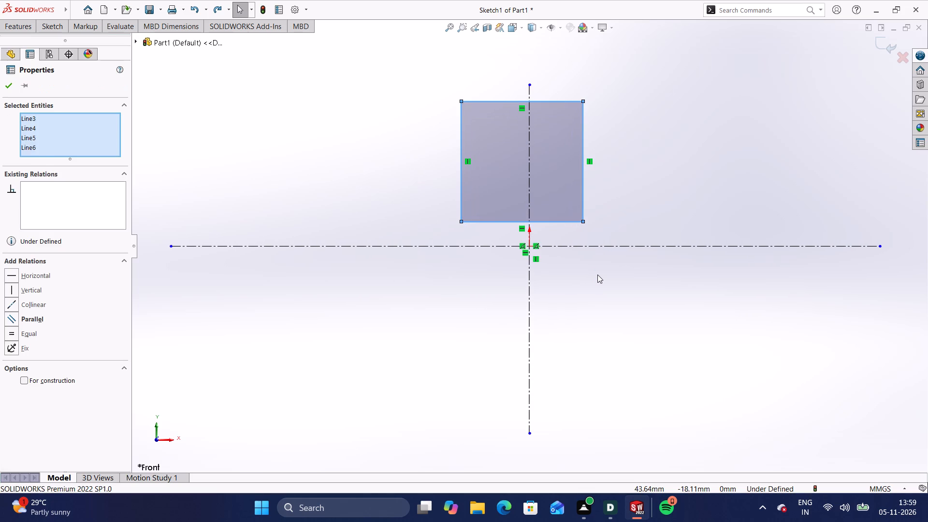
key("ctrl+z")
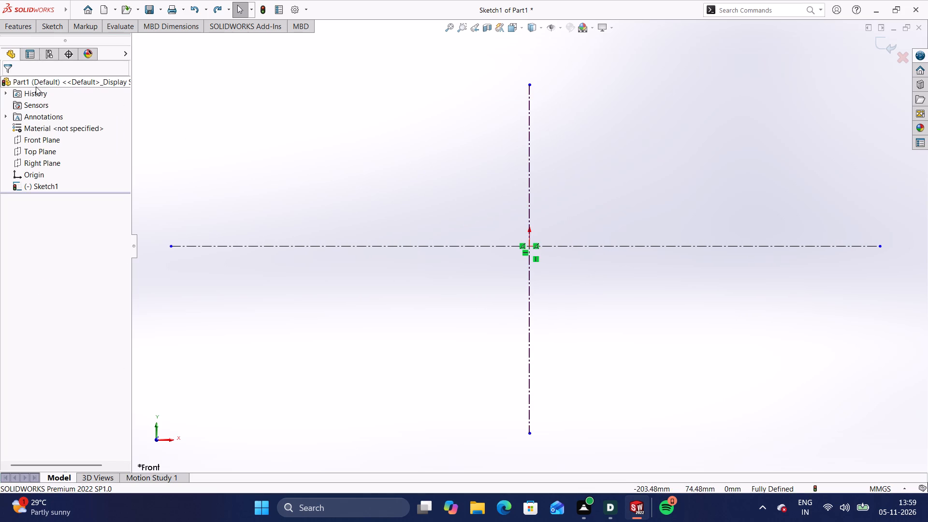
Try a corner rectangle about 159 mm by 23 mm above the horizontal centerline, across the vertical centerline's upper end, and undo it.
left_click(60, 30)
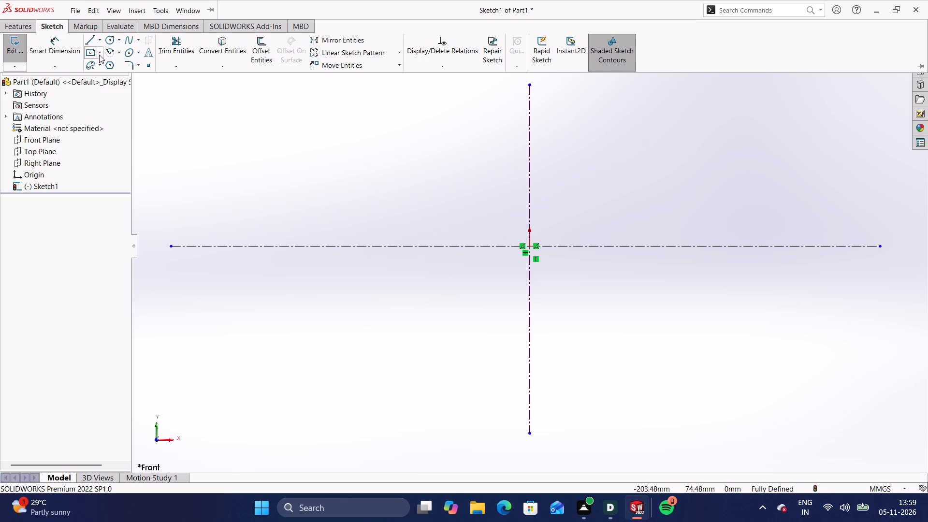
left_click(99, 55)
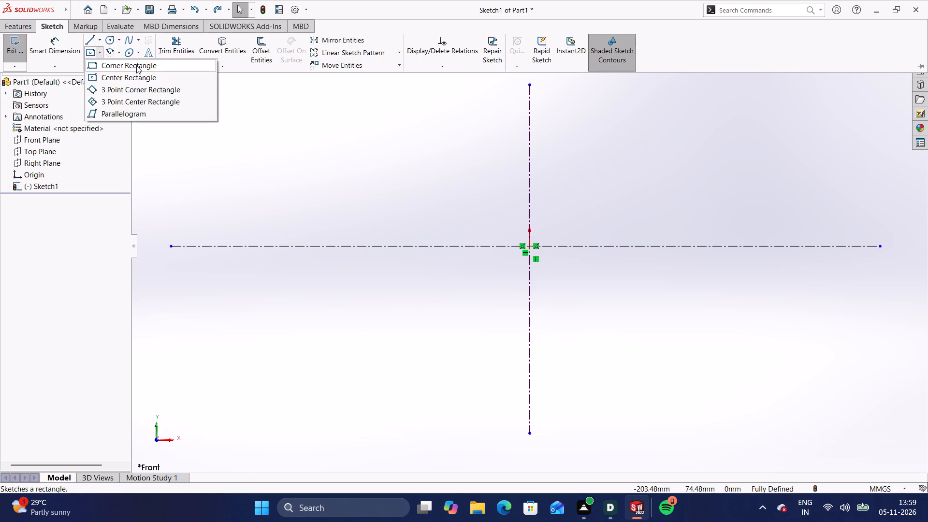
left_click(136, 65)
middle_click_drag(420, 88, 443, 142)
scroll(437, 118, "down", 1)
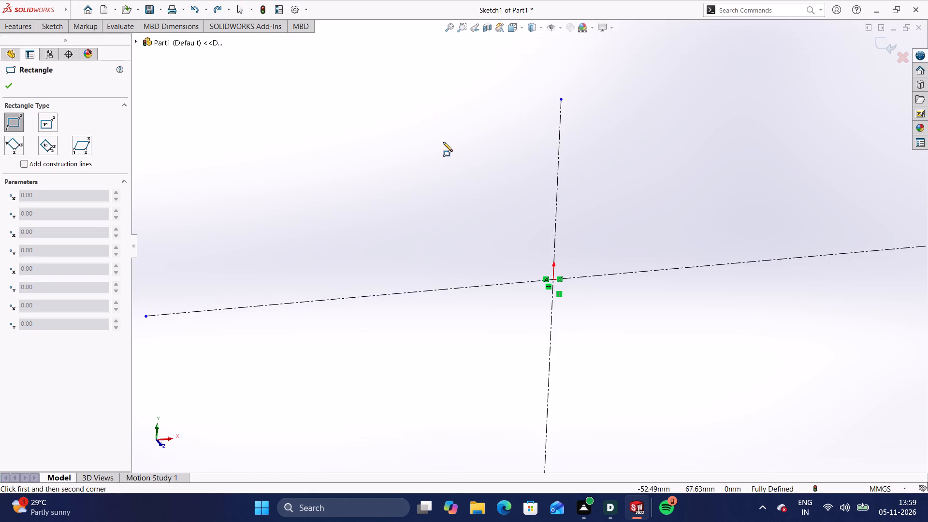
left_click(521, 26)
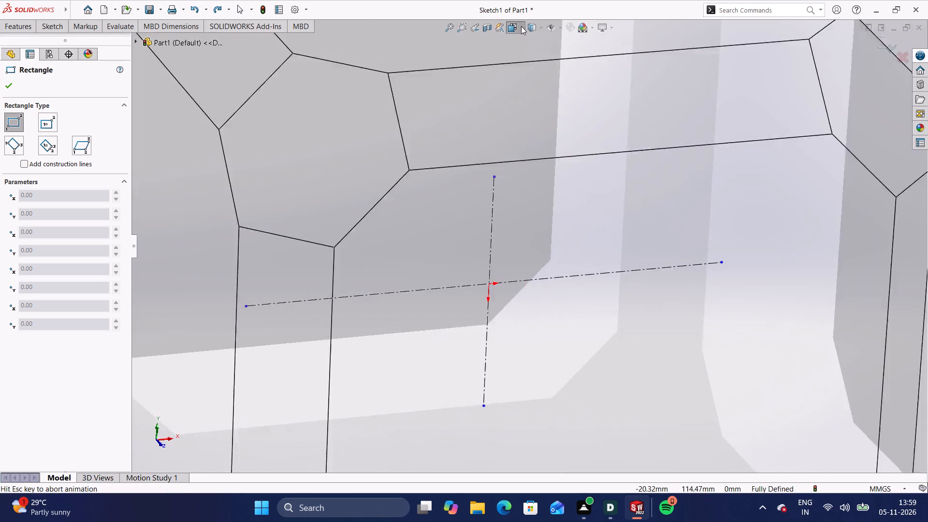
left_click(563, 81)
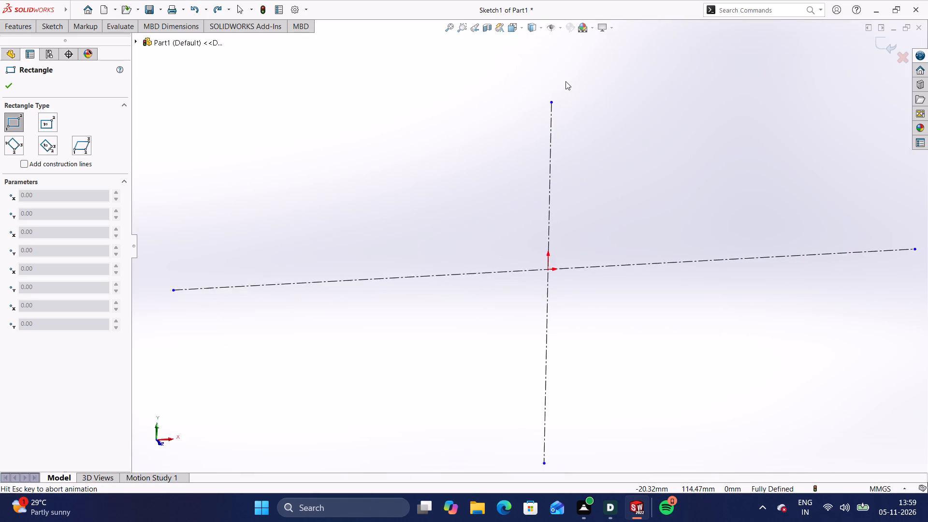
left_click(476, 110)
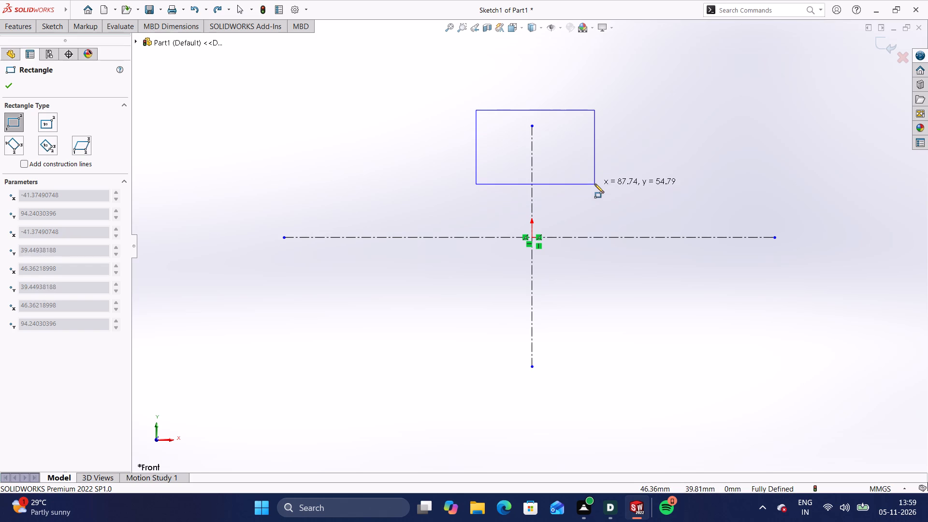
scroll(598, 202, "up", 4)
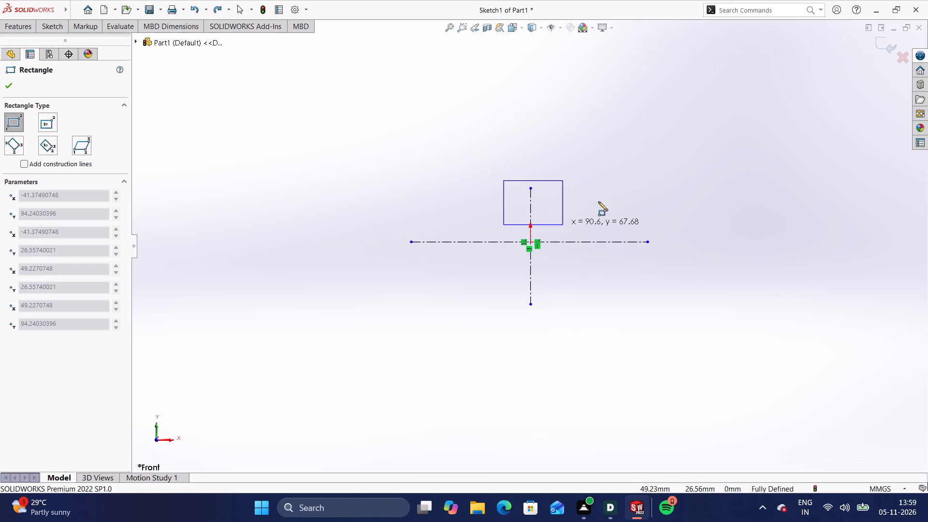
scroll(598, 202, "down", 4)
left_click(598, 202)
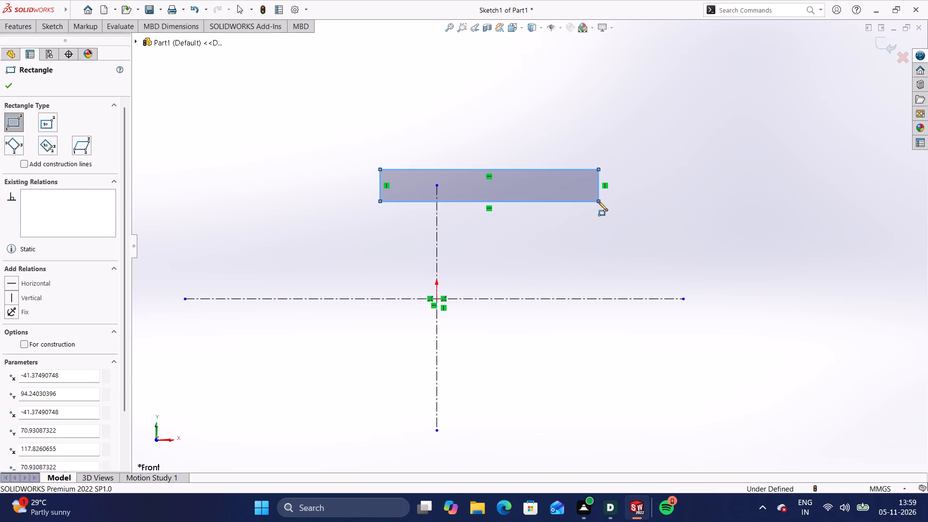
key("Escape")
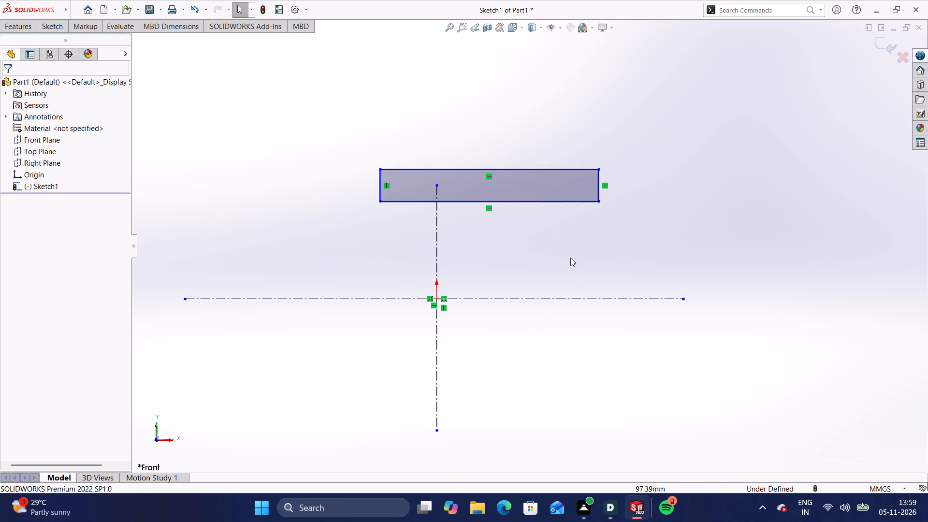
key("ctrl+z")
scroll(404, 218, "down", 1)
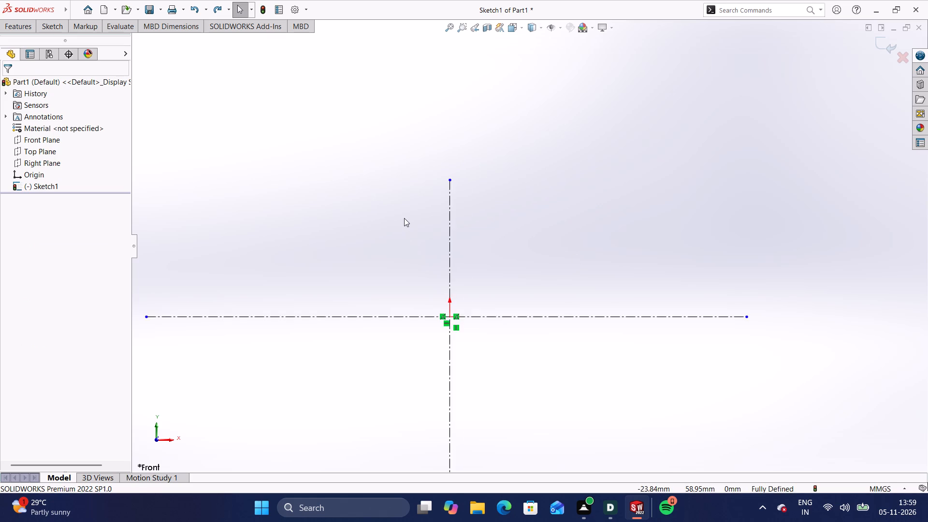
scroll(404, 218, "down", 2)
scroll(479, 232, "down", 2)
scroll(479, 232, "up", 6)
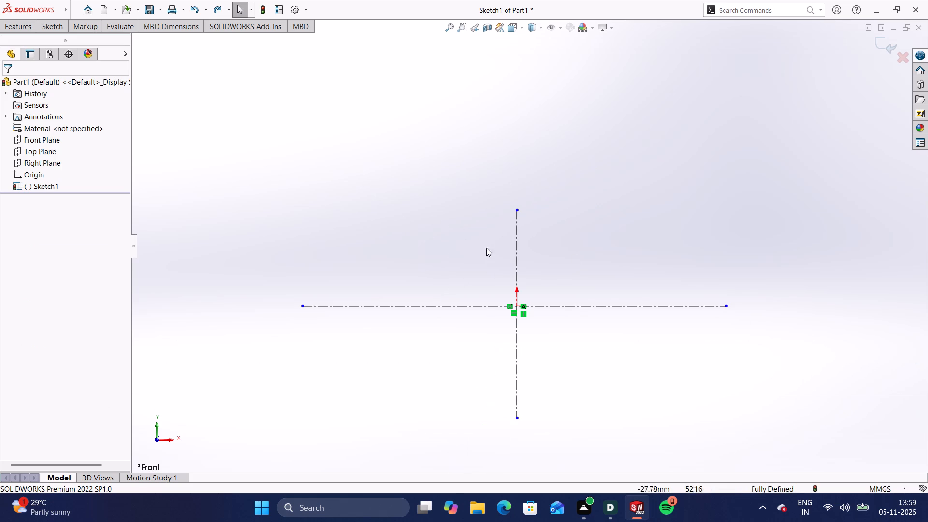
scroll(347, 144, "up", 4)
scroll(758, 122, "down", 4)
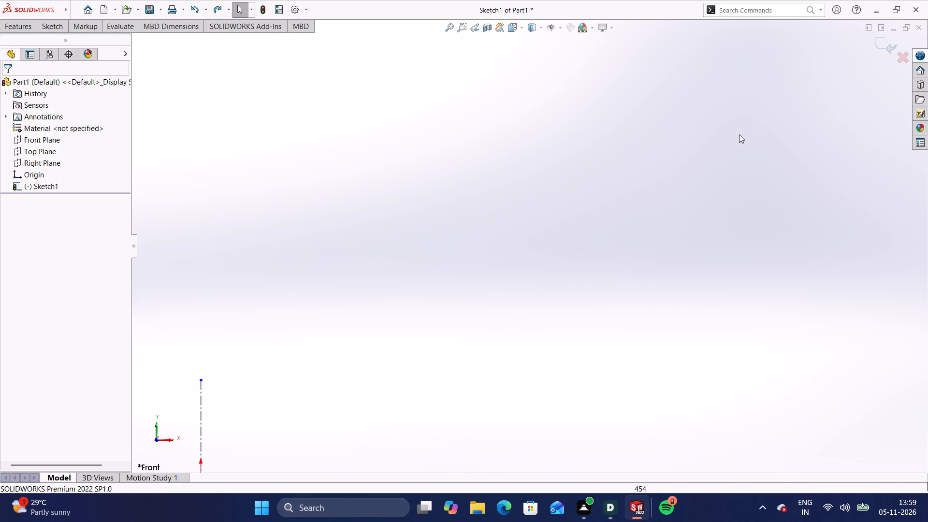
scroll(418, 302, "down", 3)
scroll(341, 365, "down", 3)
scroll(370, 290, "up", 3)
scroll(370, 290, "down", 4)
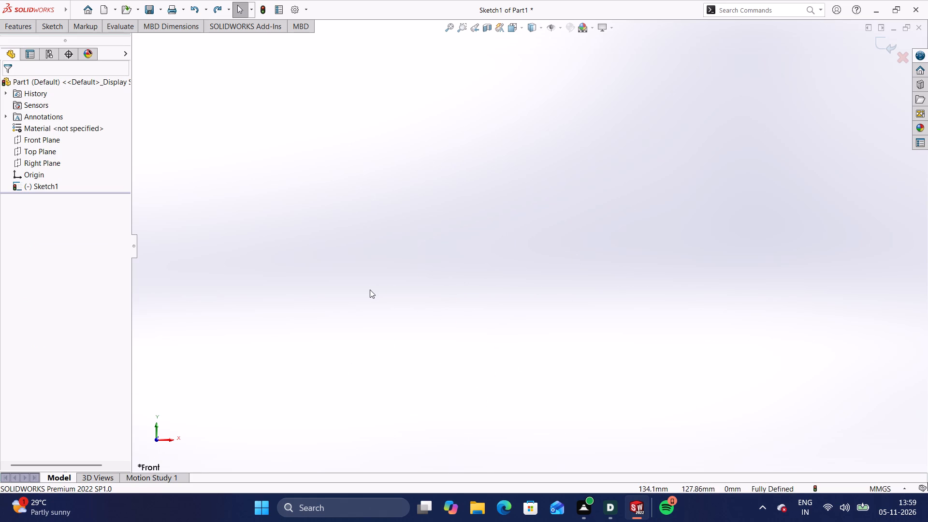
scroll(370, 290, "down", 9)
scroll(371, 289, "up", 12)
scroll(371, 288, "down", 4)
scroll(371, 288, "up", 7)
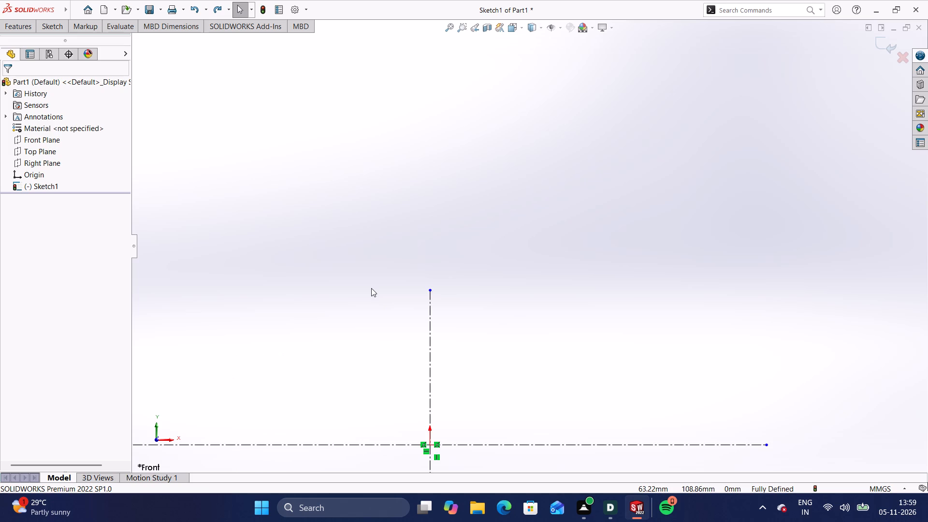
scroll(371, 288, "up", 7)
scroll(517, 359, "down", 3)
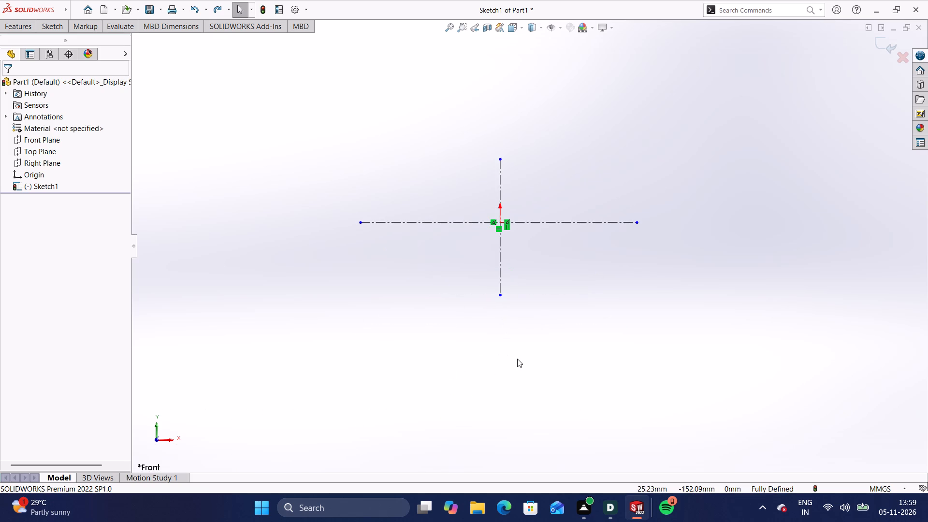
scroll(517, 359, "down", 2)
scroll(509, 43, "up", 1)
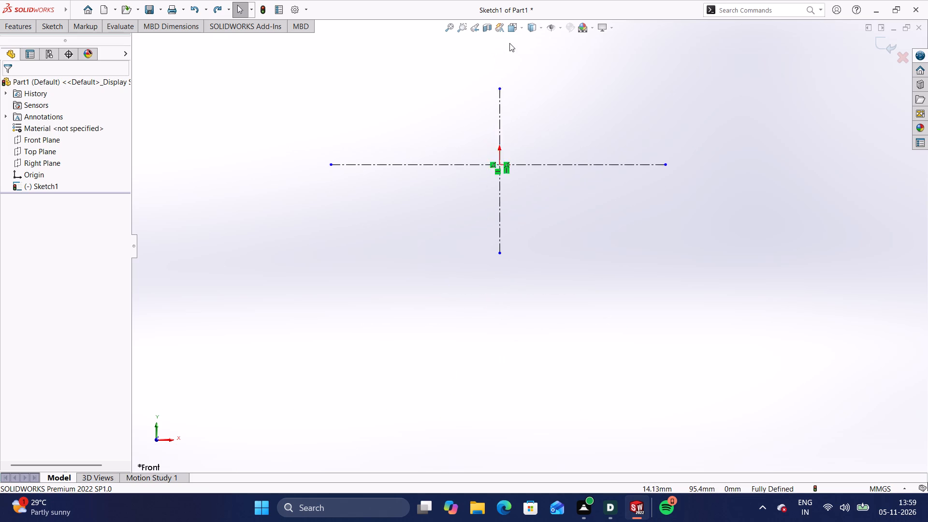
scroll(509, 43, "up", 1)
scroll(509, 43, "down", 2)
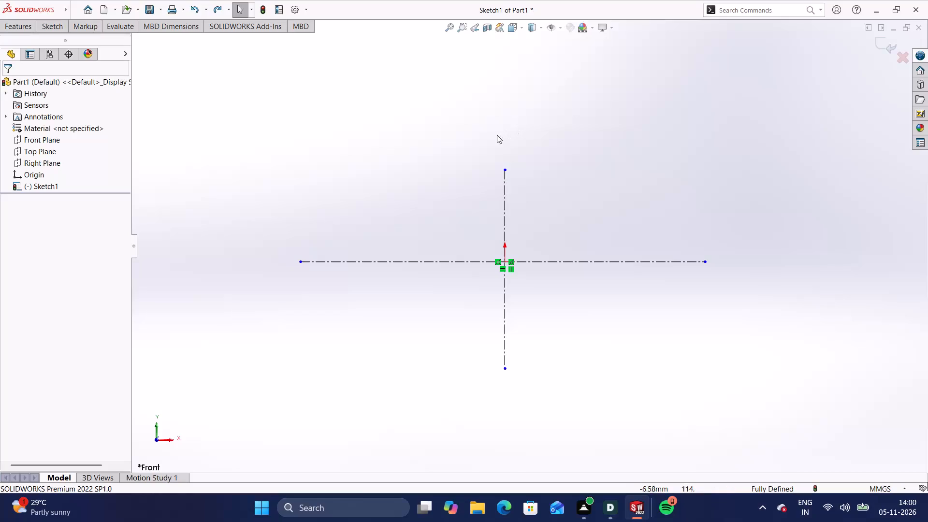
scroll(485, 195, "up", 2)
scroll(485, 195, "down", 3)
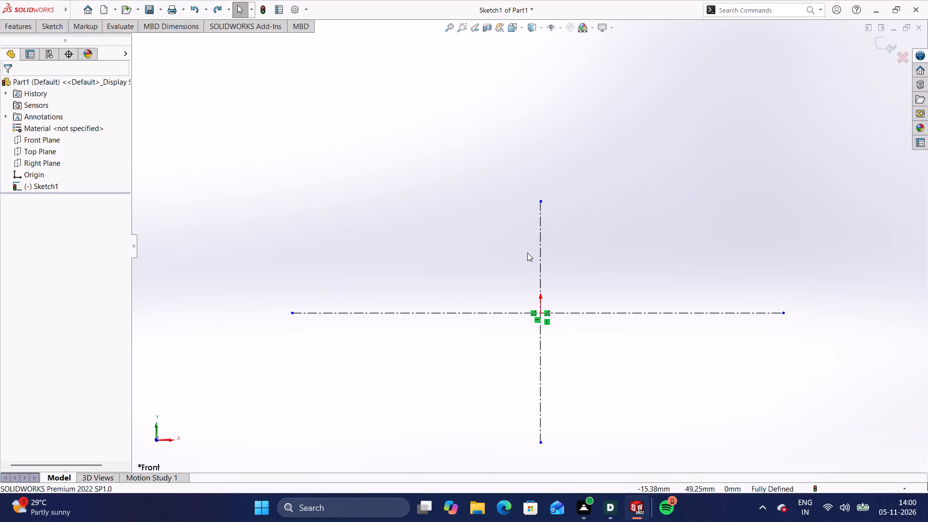
Delete the vertical and horizontal centerlines from the sketch.
left_click(540, 278)
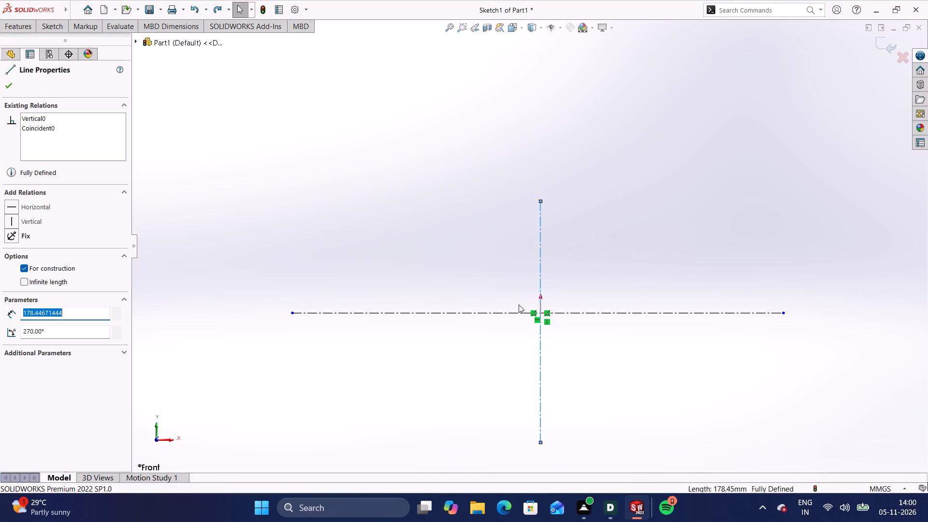
key("Delete")
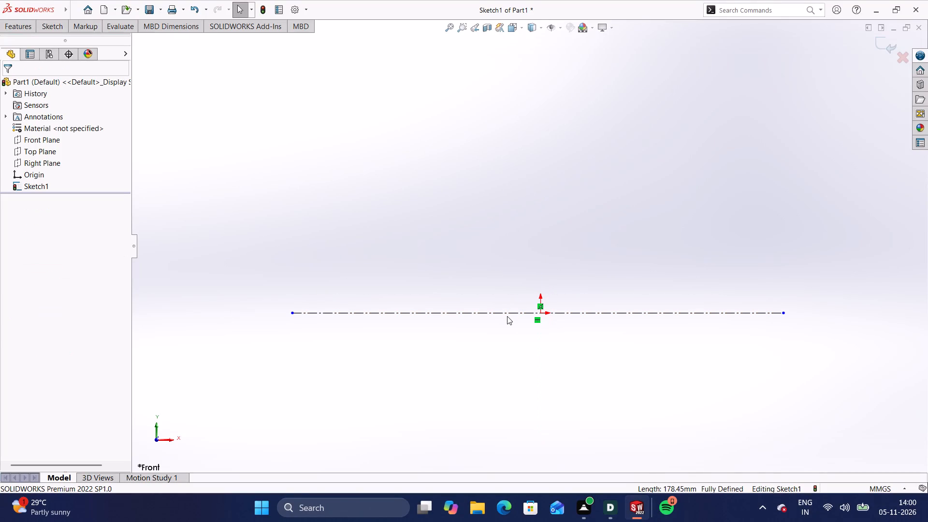
left_click(465, 312)
key("Delete")
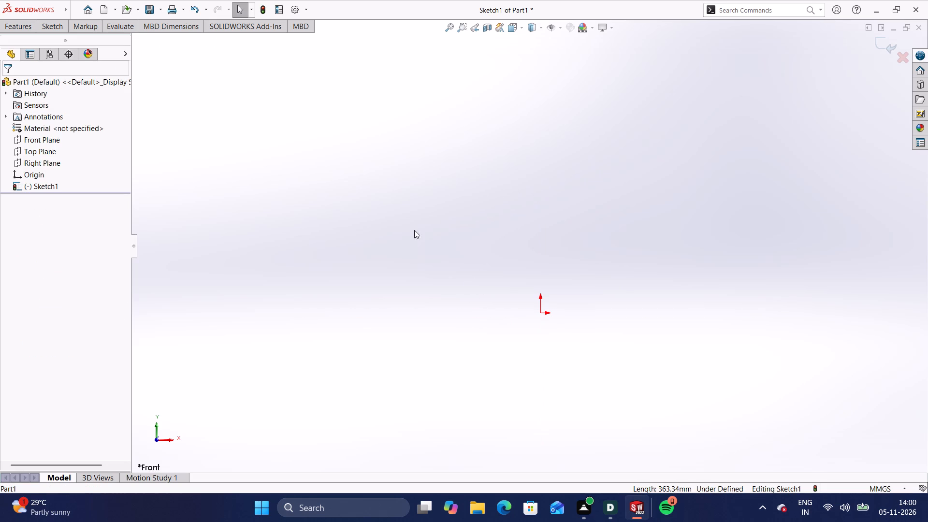
Sketch a vertical centerline about 296 mm long passing through the origin.
left_click(59, 24)
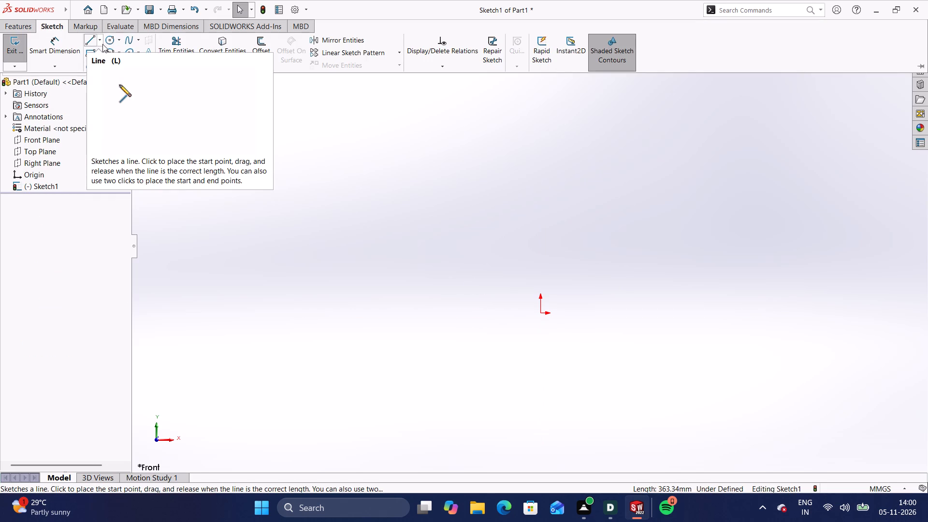
left_click(99, 39)
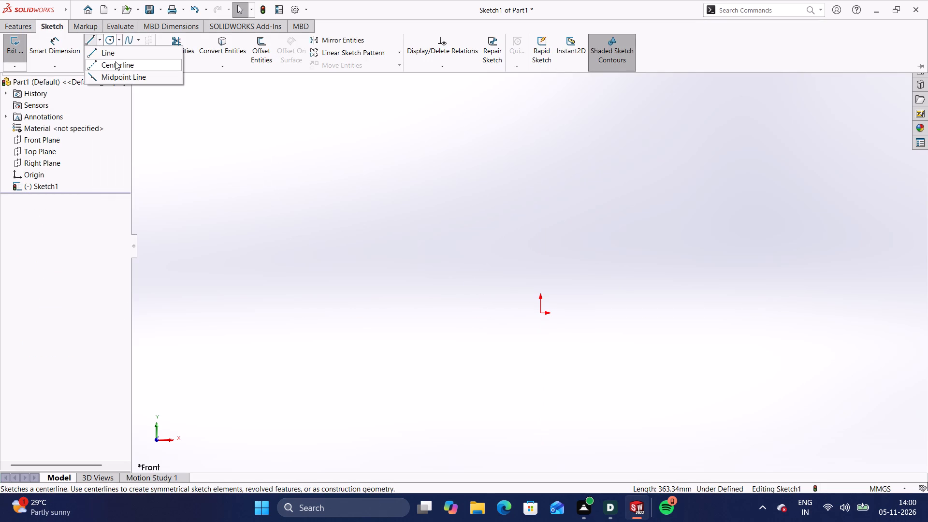
left_click(115, 61)
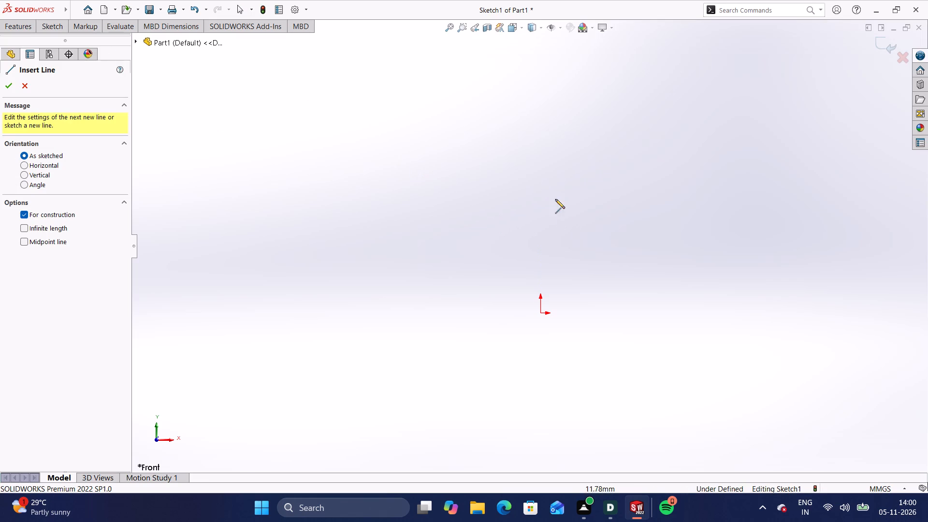
left_click(540, 58)
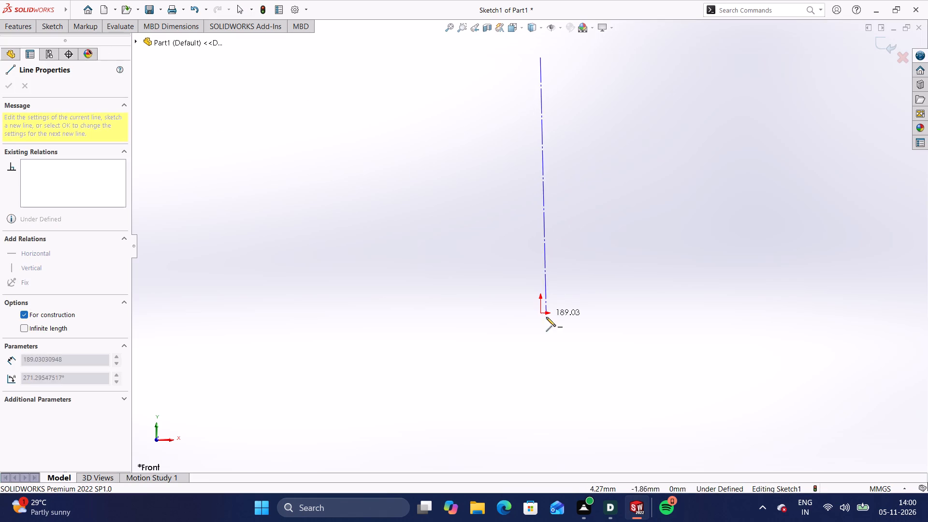
scroll(543, 438, "down", 2)
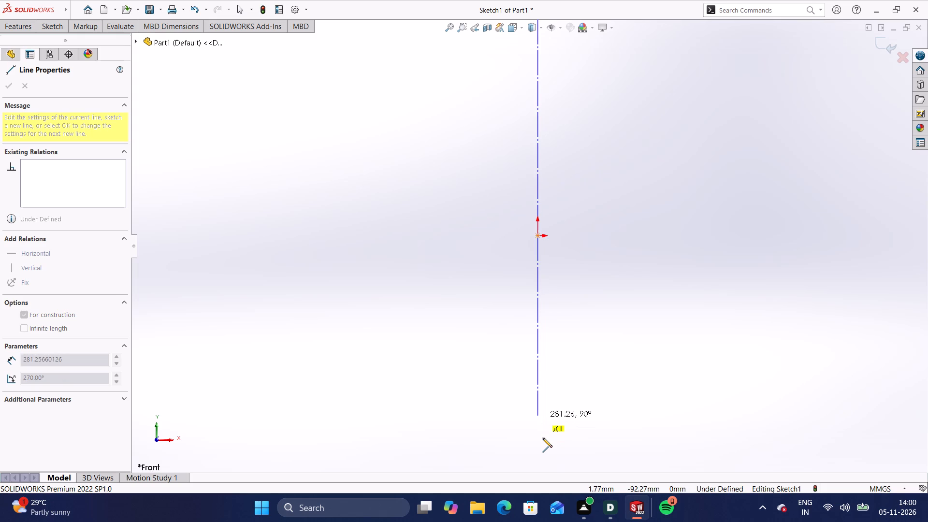
scroll(543, 438, "down", 1)
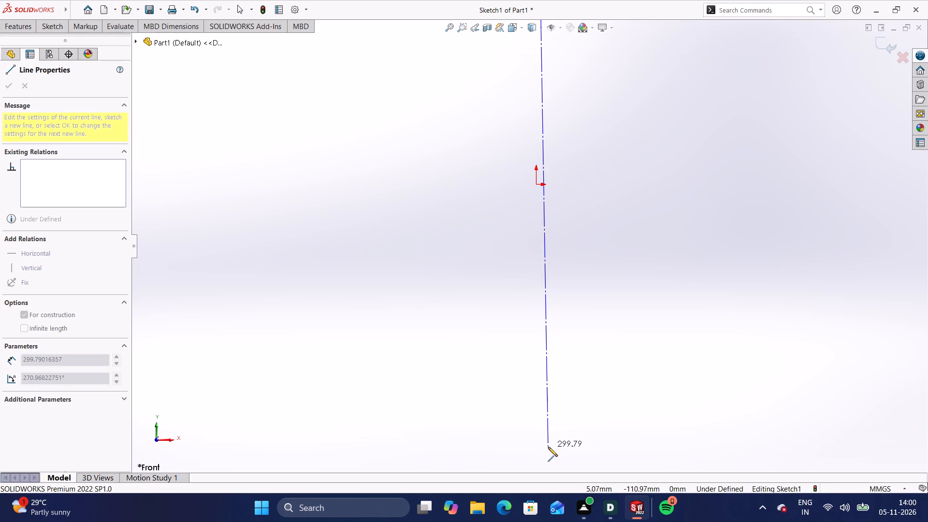
left_click(535, 437)
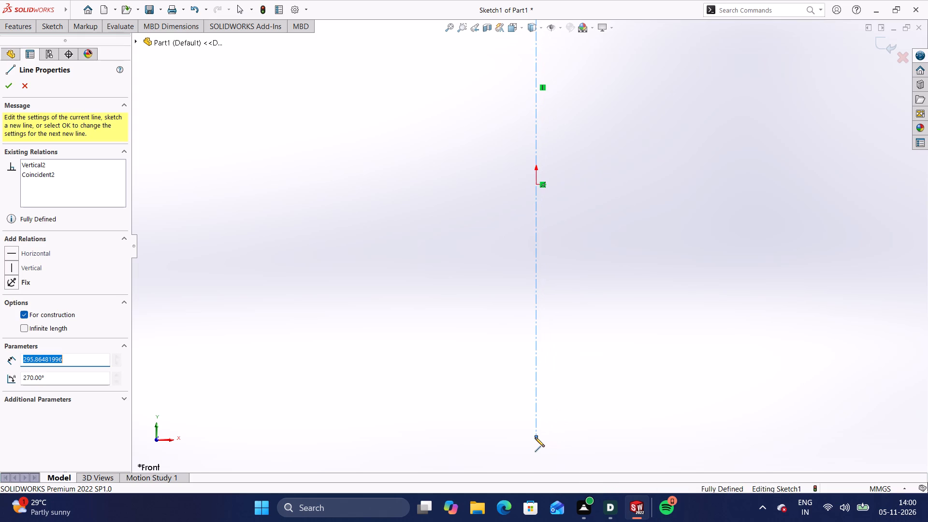
key("Escape")
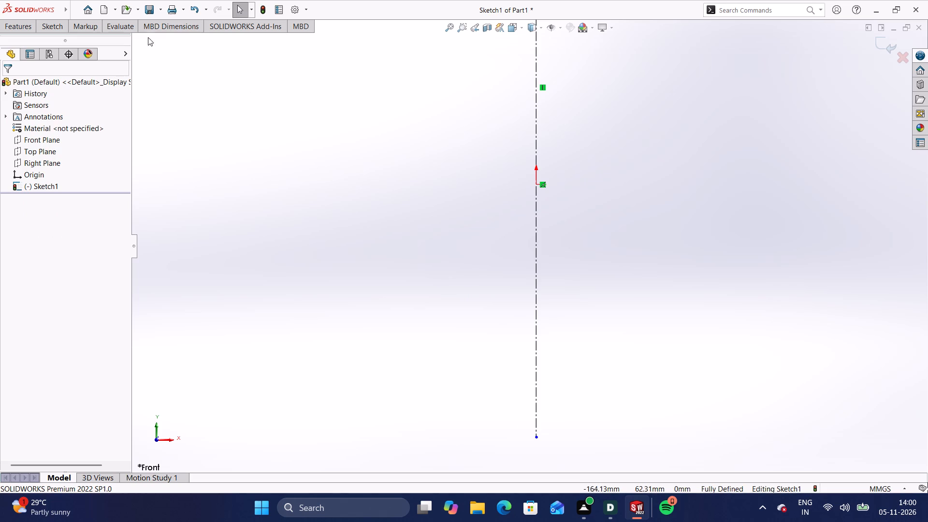
Sketch a horizontal centerline about 307 mm long passing through the origin, extending roughly equally to both sides.
left_click(64, 25)
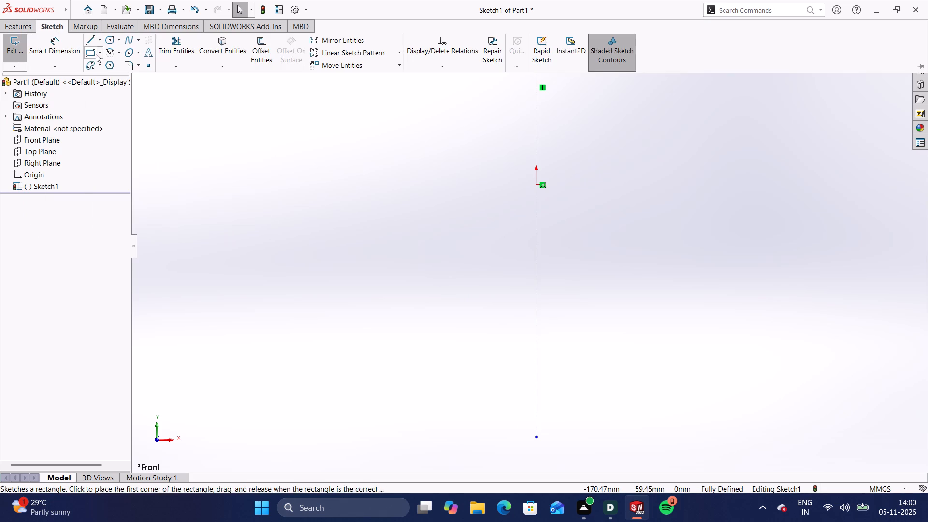
left_click(101, 40)
left_click(112, 62)
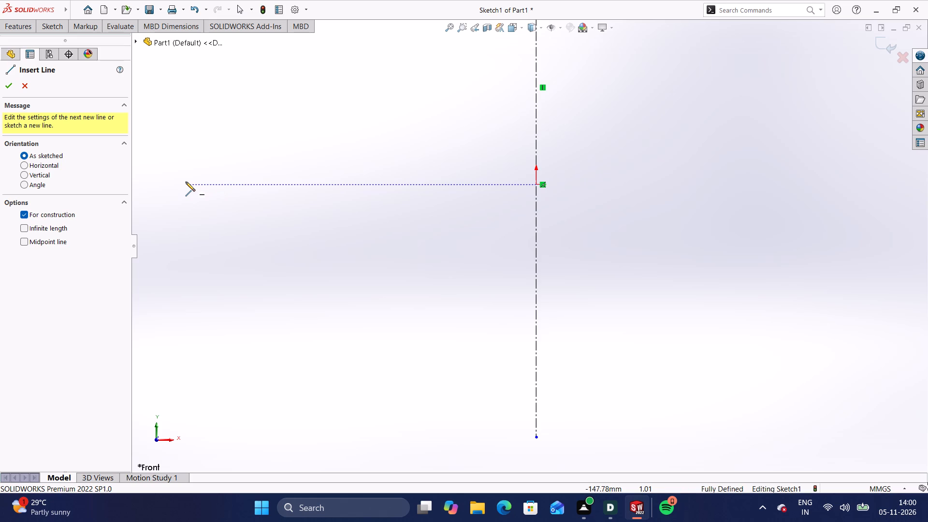
left_click(173, 187)
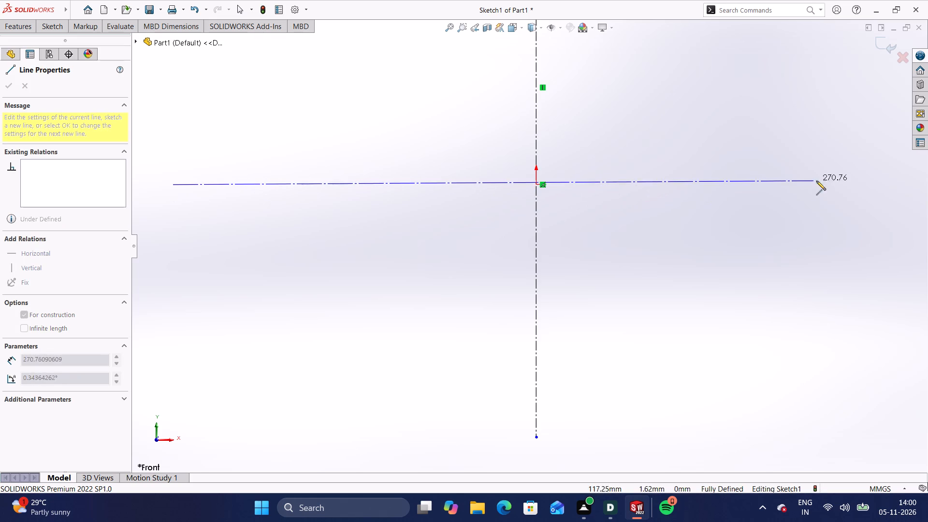
left_click(901, 185)
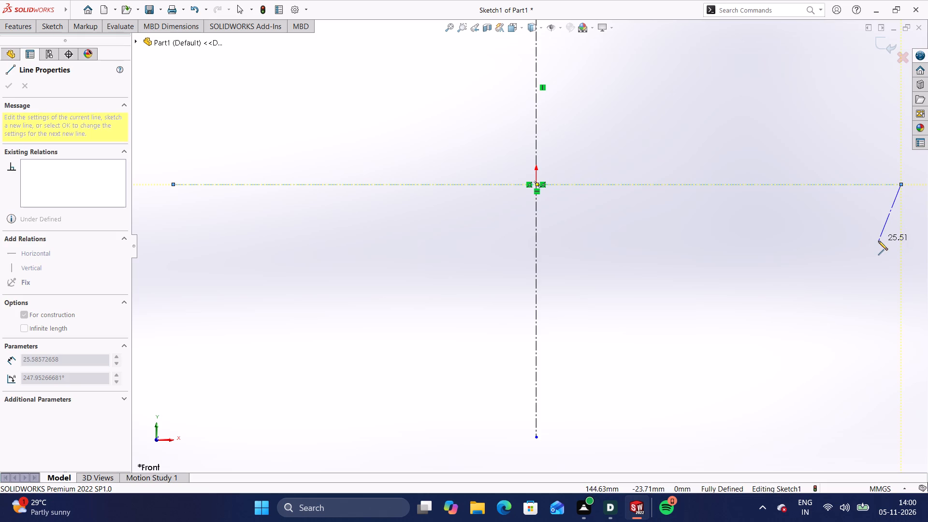
key("Escape")
Sketch a corner rectangle about 124 mm wide by 136 mm high above the horizontal centerline, straddling the vertical centerline.
scroll(611, 60, "down", 1)
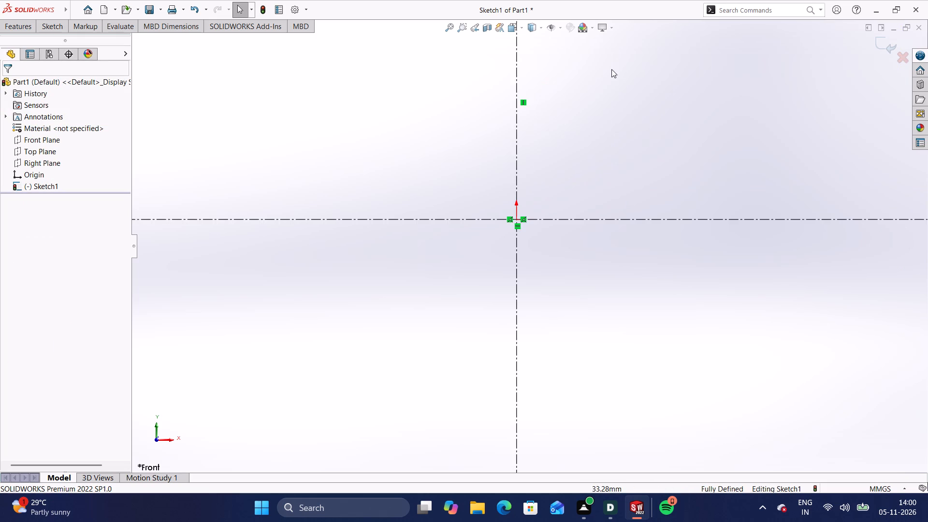
scroll(611, 69, "down", 1)
scroll(588, 108, "up", 5)
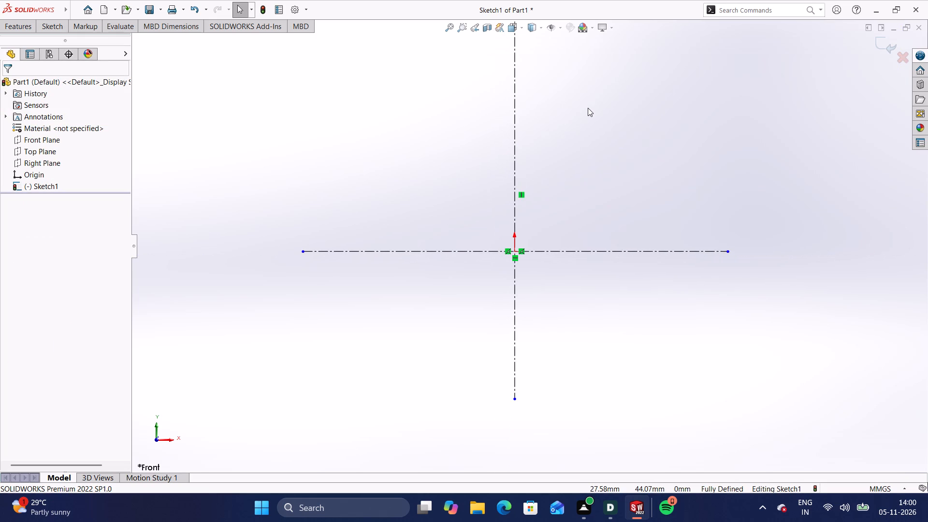
scroll(588, 108, "up", 1)
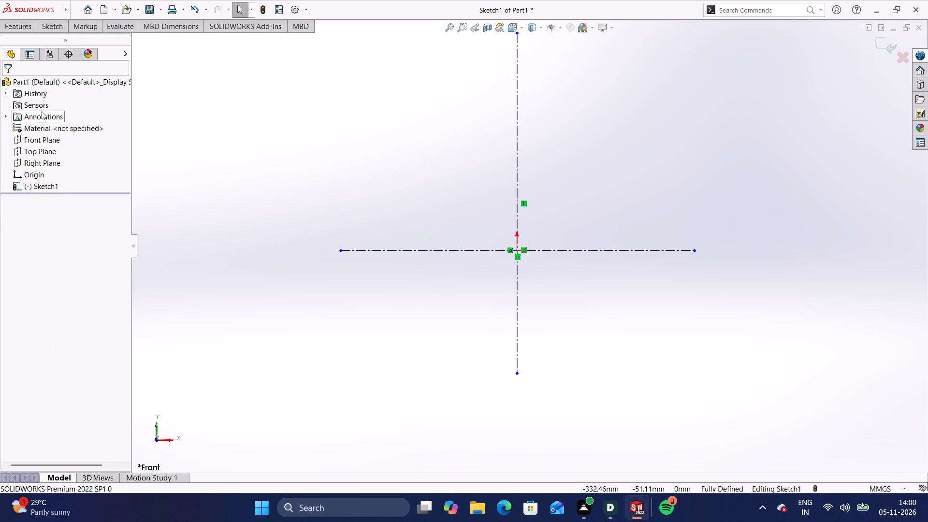
left_click(58, 28)
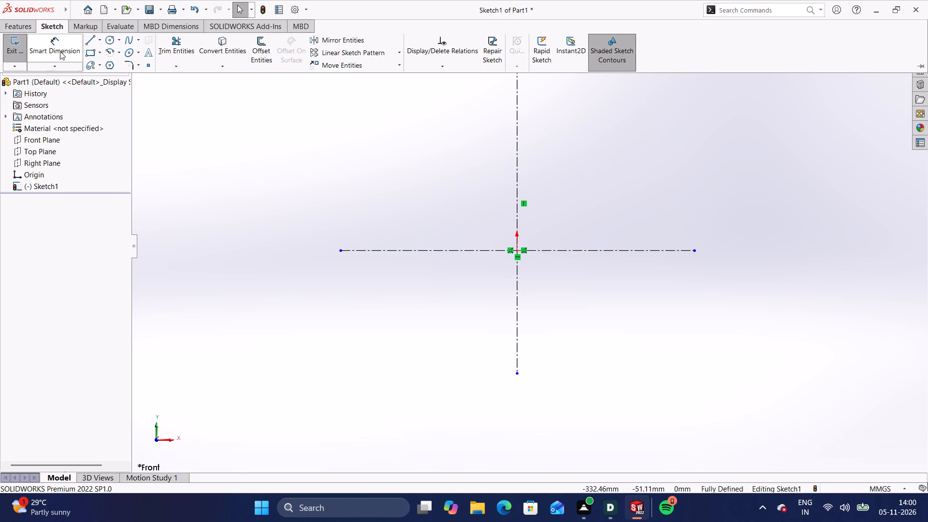
left_click(101, 51)
left_click(132, 65)
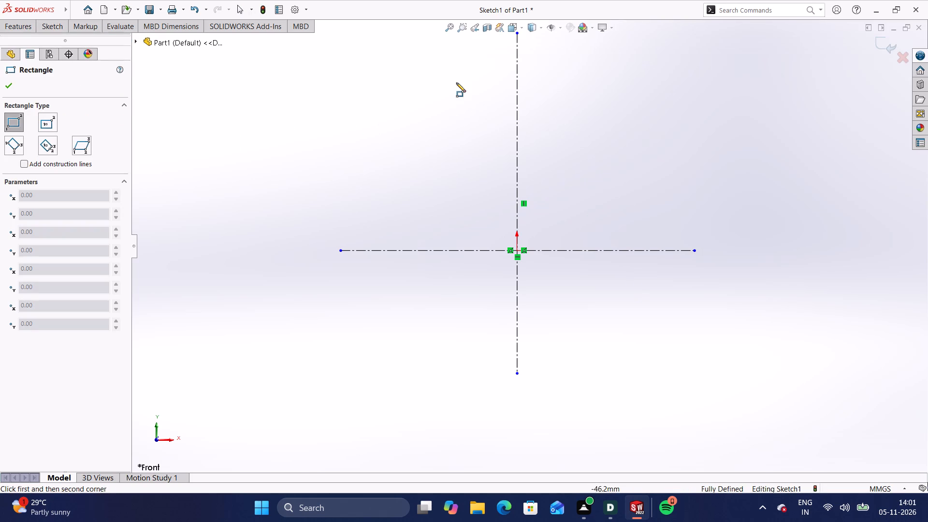
left_click(445, 51)
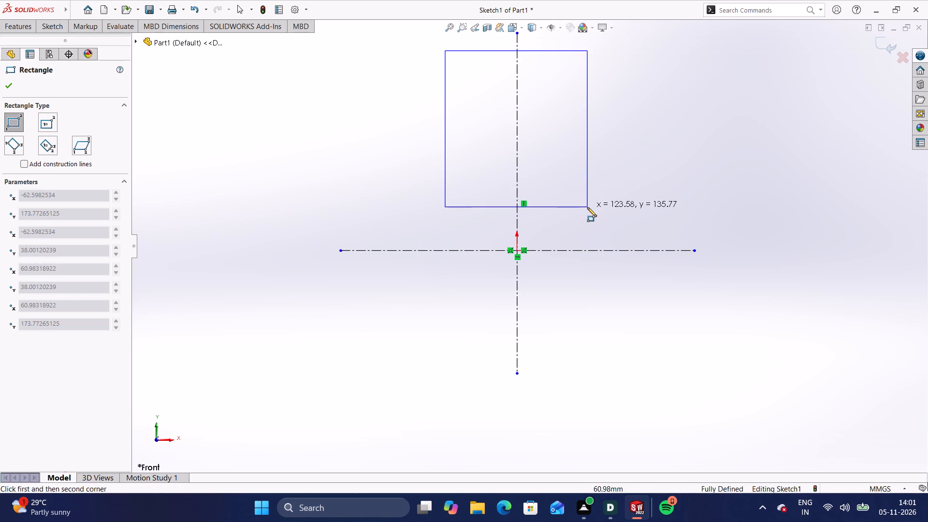
left_click(587, 207)
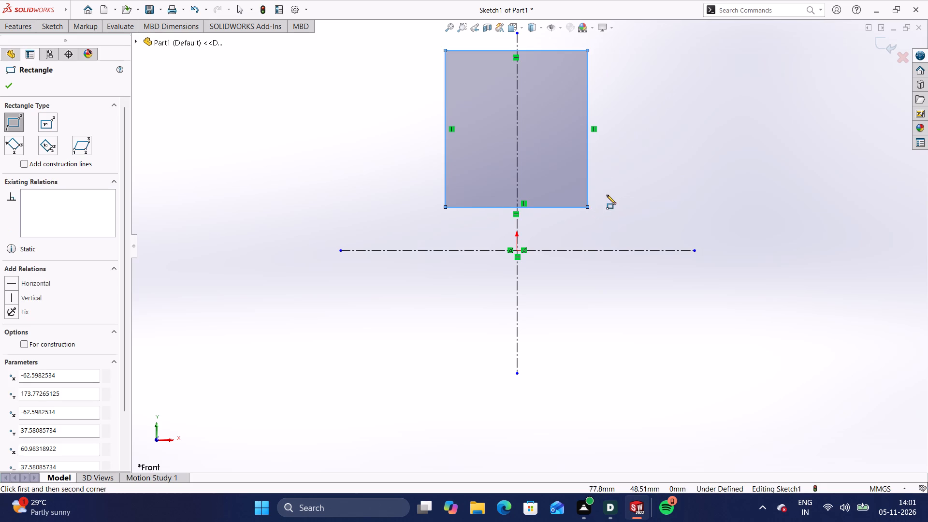
left_click(14, 87)
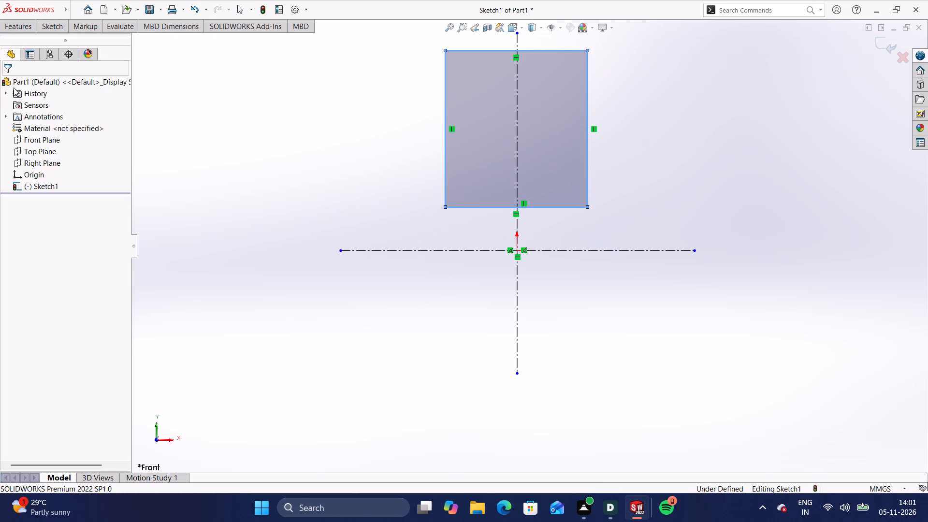
Dimension the rectangle's top edge with Smart Dimension and set its length to 78 mm.
left_click(59, 27)
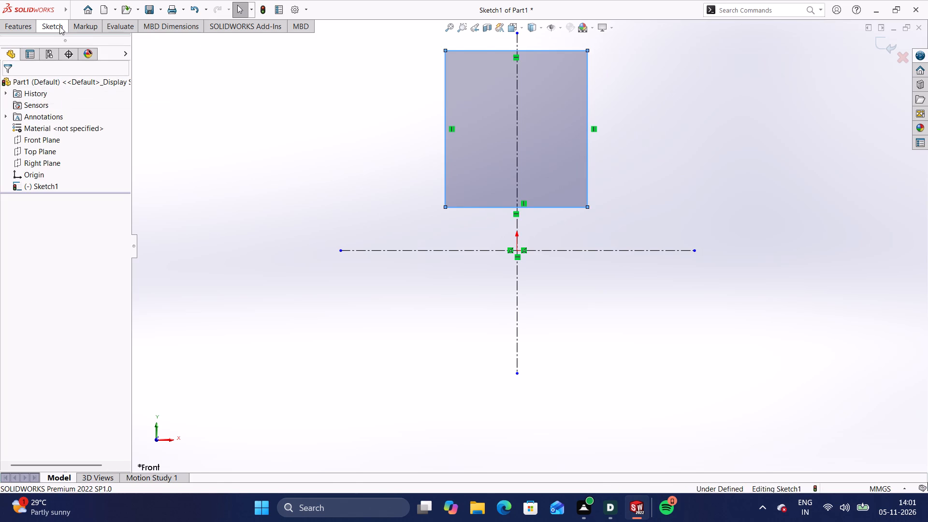
left_click(62, 49)
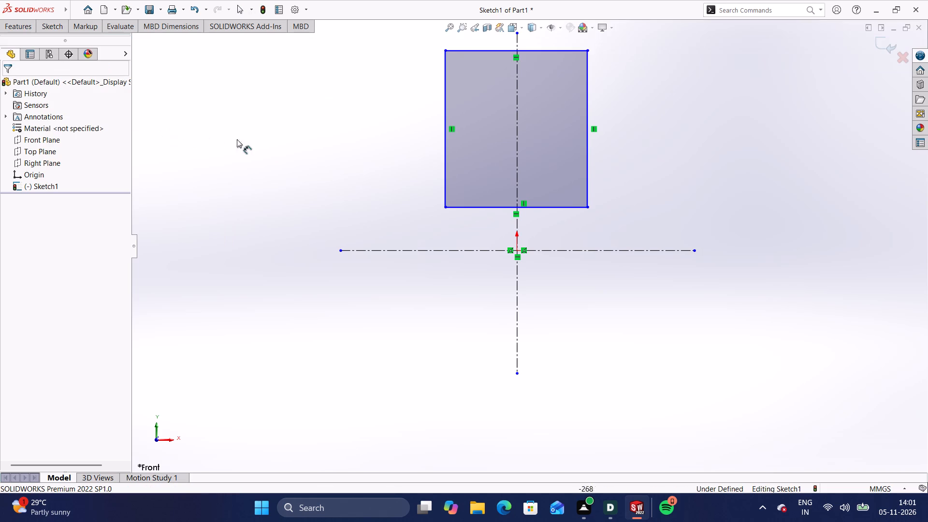
left_click(449, 50)
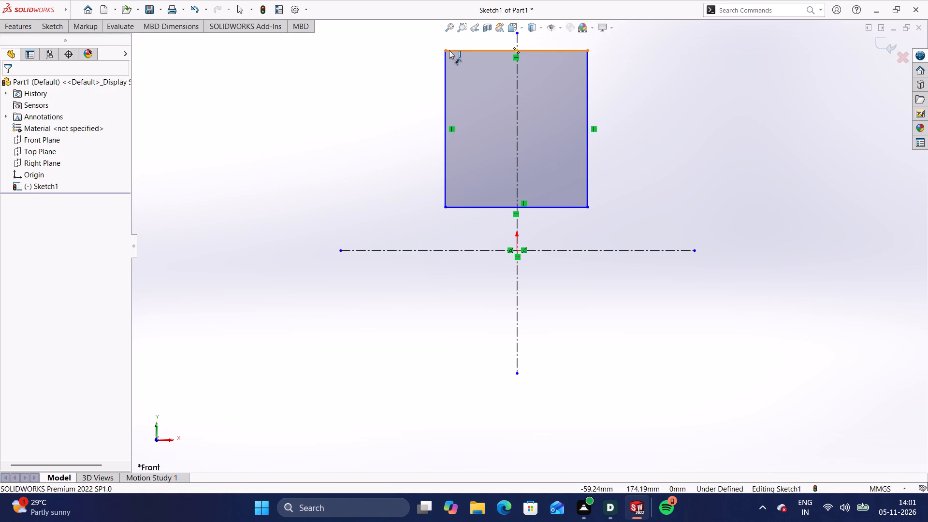
middle_click(450, 43)
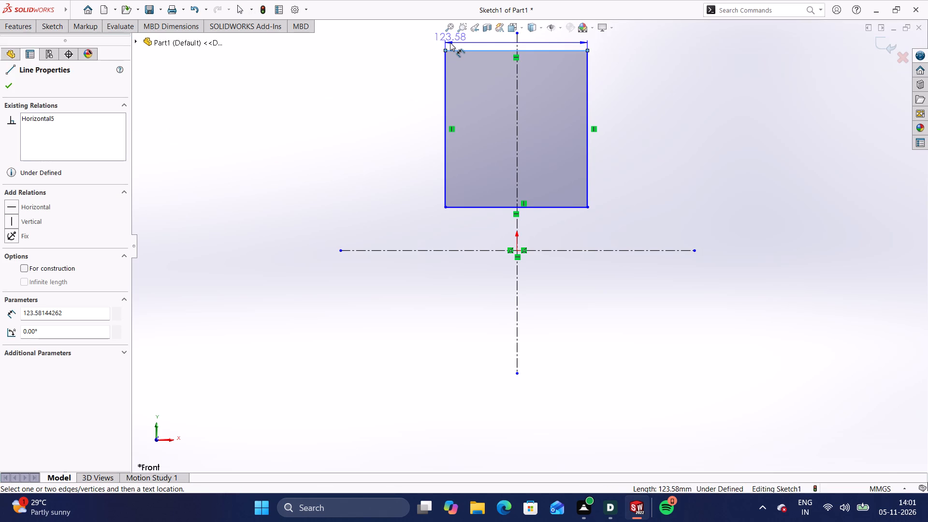
left_click(450, 34)
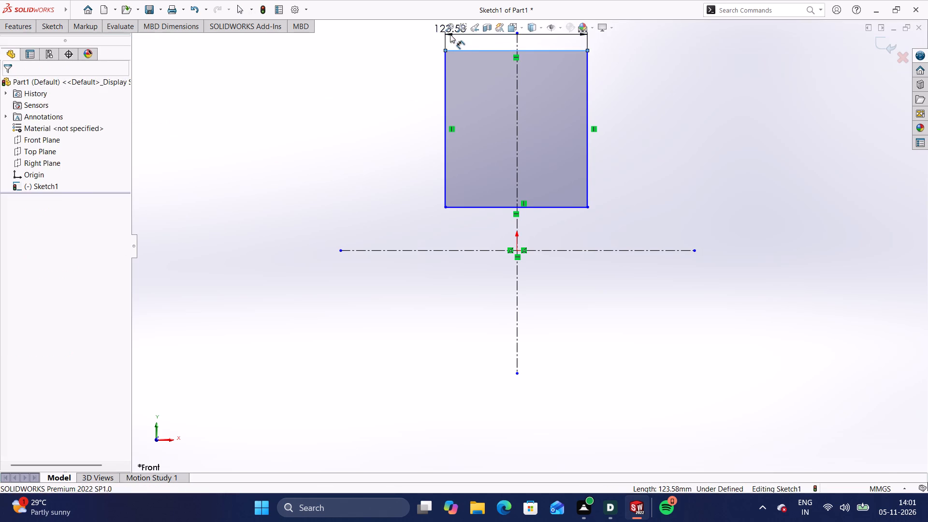
left_click(462, 45)
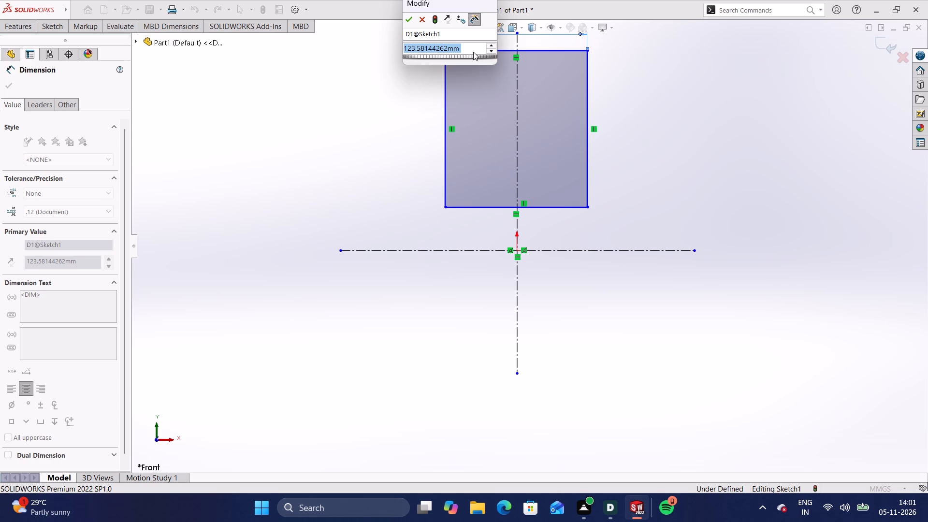
key("BackSpace")
key("BackSpace")
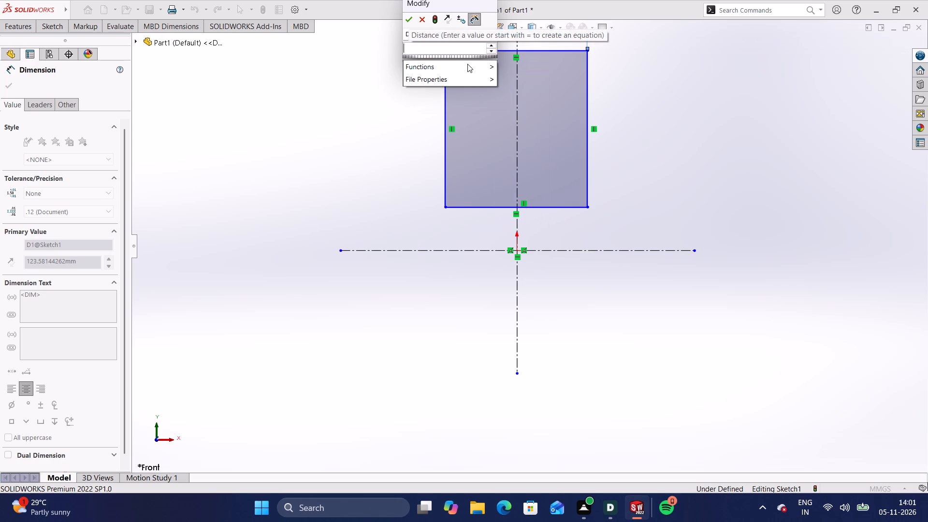
type("78")
key("Return")
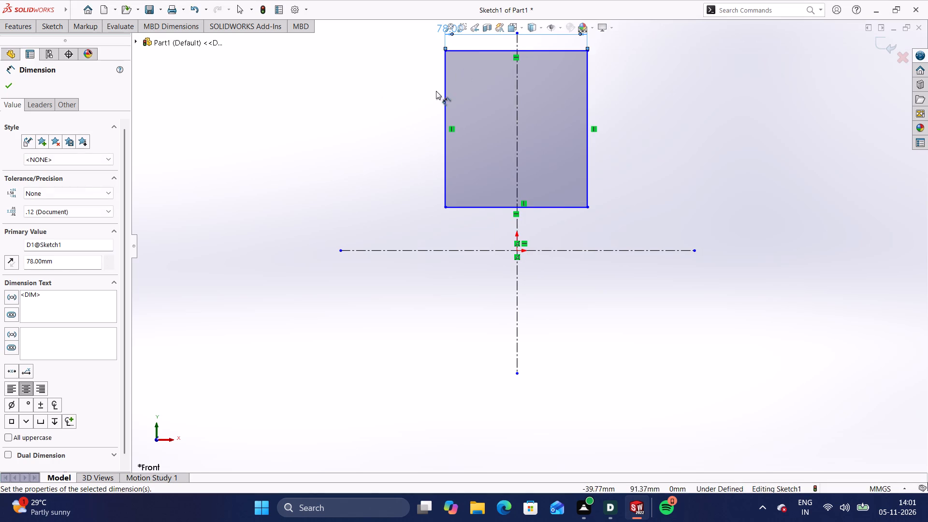
left_click(9, 84)
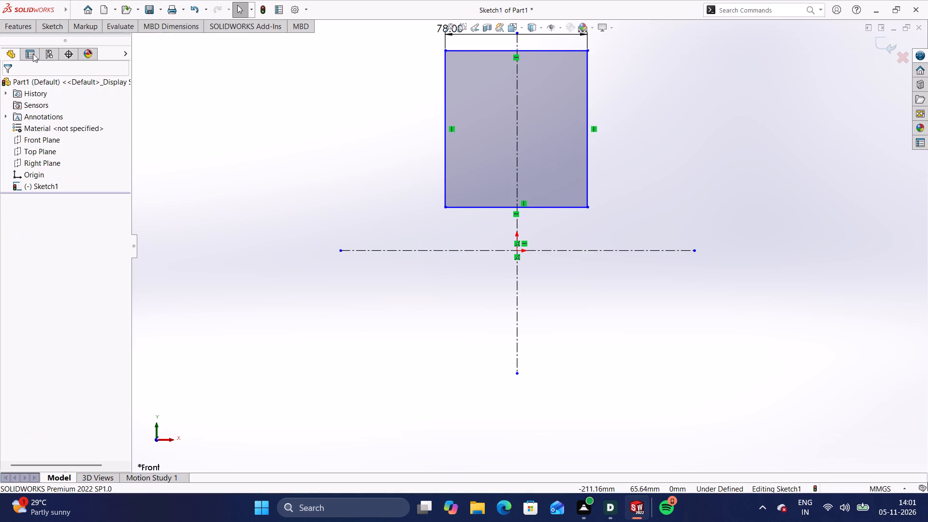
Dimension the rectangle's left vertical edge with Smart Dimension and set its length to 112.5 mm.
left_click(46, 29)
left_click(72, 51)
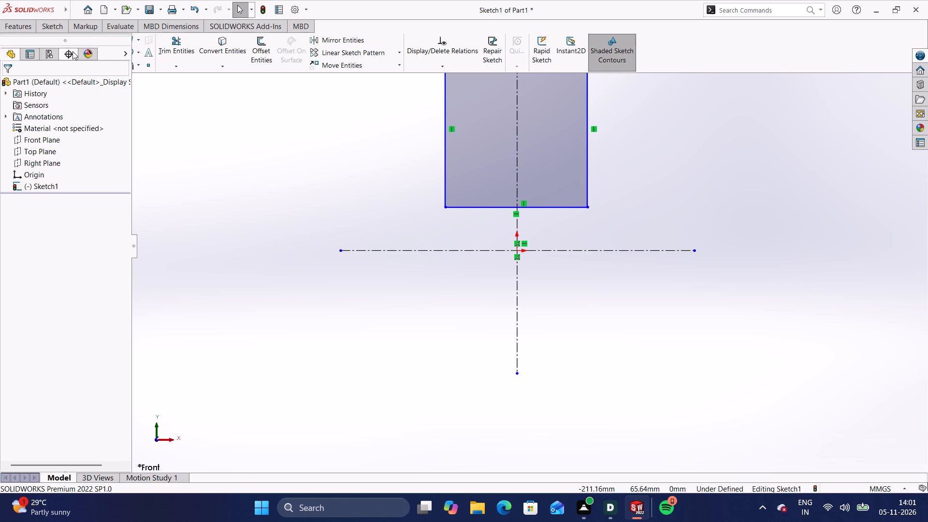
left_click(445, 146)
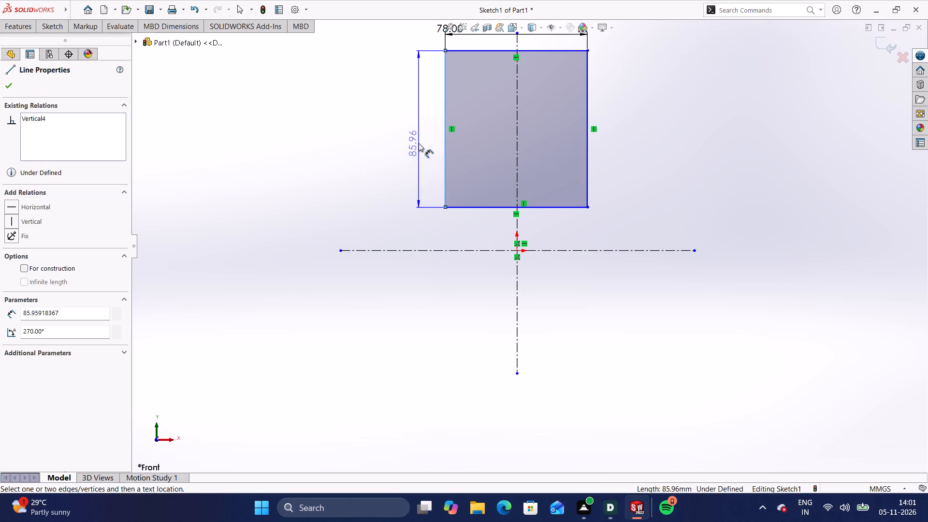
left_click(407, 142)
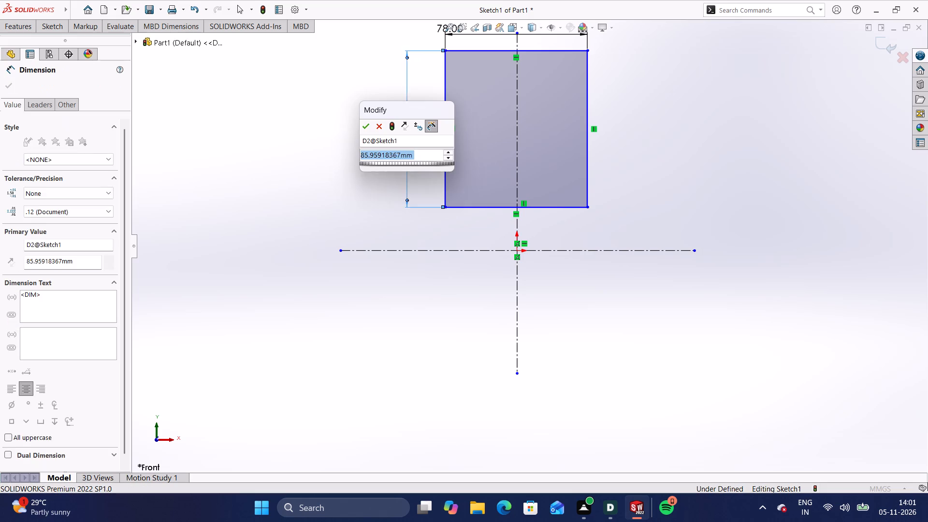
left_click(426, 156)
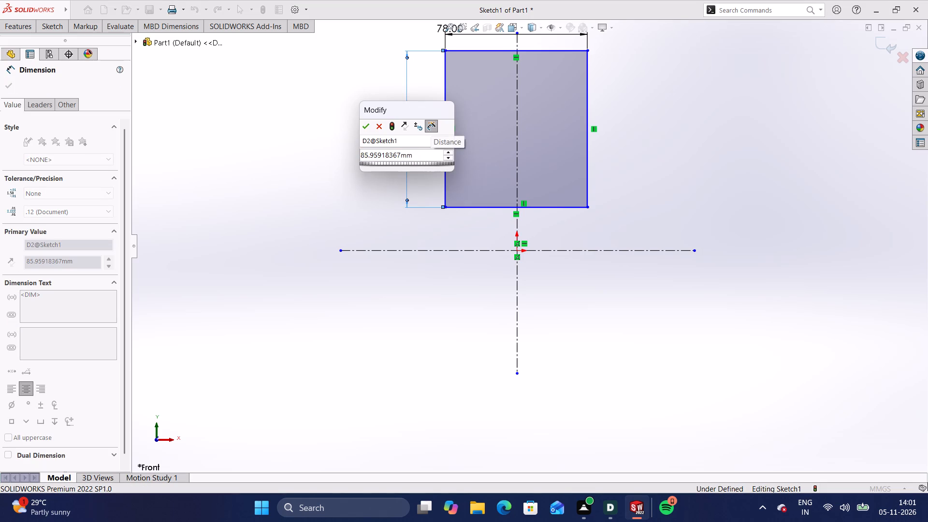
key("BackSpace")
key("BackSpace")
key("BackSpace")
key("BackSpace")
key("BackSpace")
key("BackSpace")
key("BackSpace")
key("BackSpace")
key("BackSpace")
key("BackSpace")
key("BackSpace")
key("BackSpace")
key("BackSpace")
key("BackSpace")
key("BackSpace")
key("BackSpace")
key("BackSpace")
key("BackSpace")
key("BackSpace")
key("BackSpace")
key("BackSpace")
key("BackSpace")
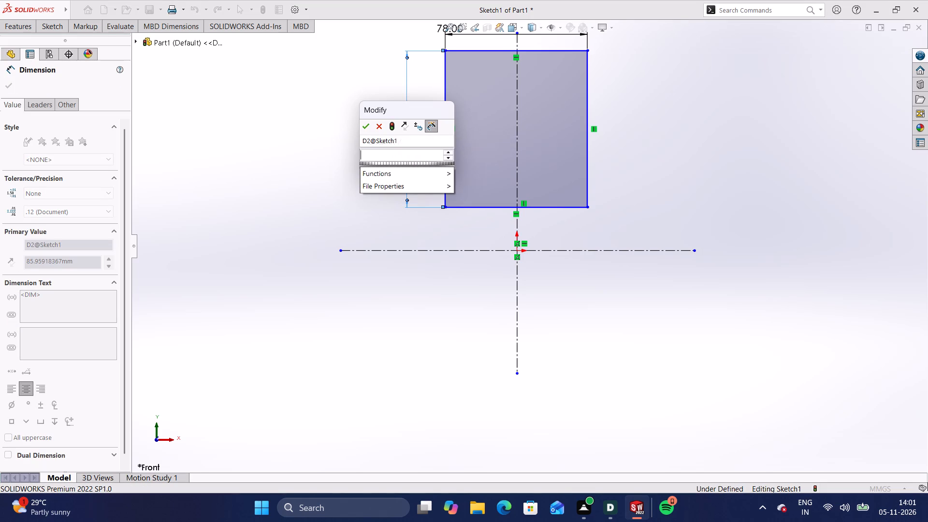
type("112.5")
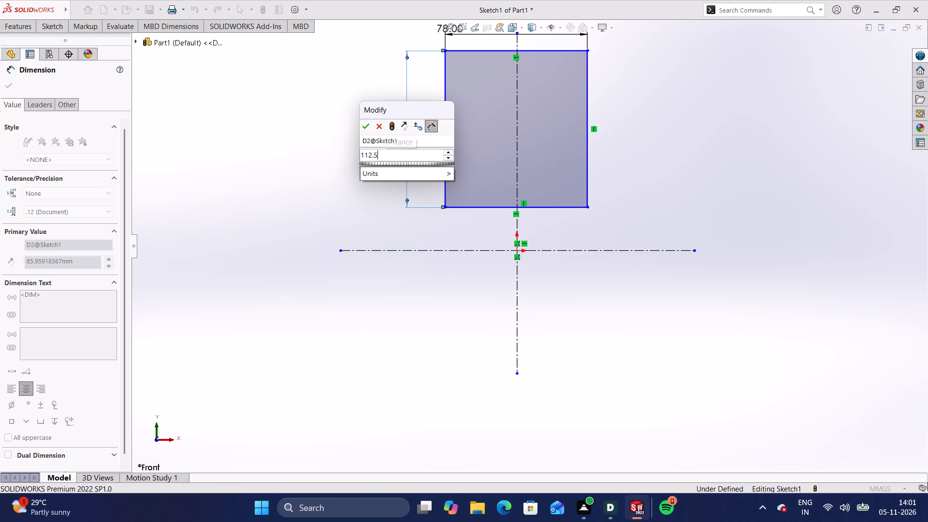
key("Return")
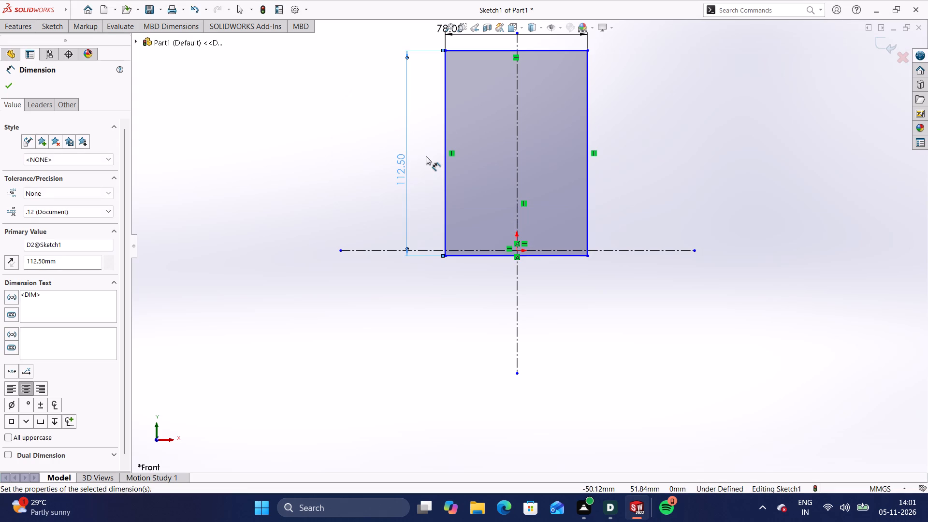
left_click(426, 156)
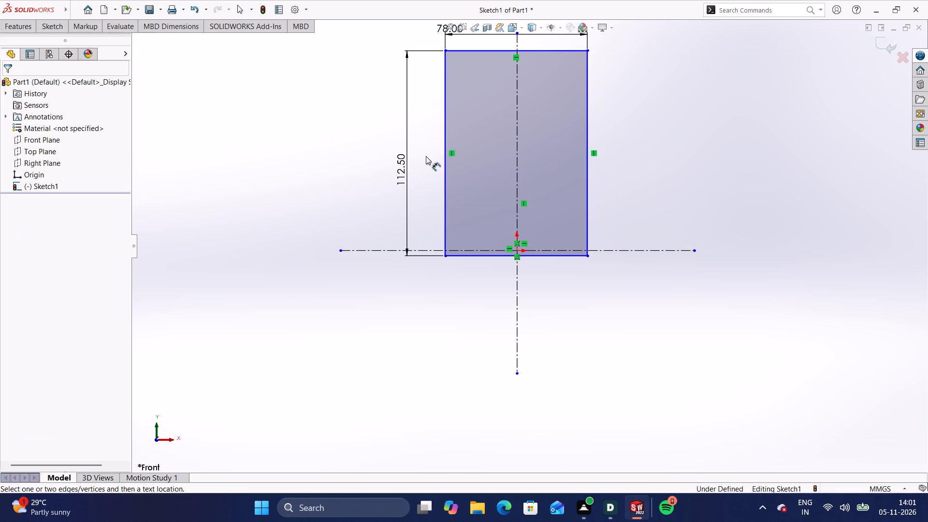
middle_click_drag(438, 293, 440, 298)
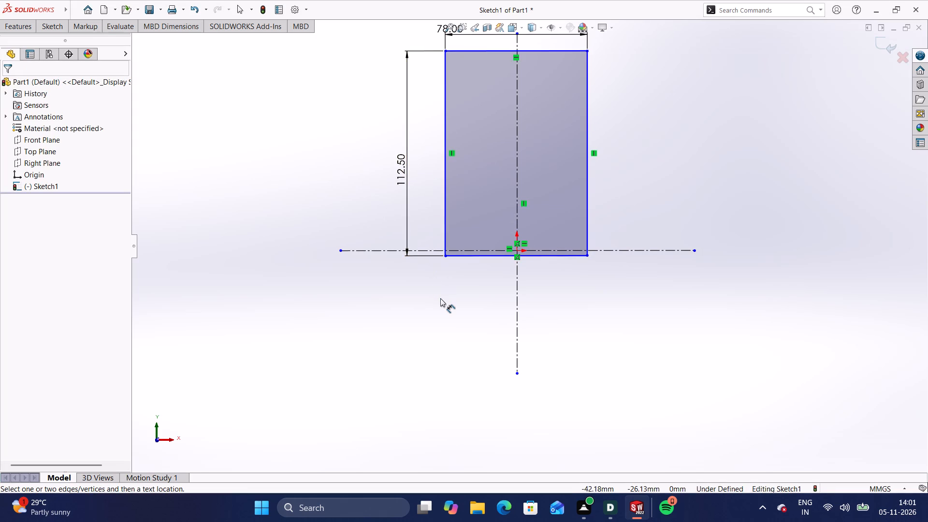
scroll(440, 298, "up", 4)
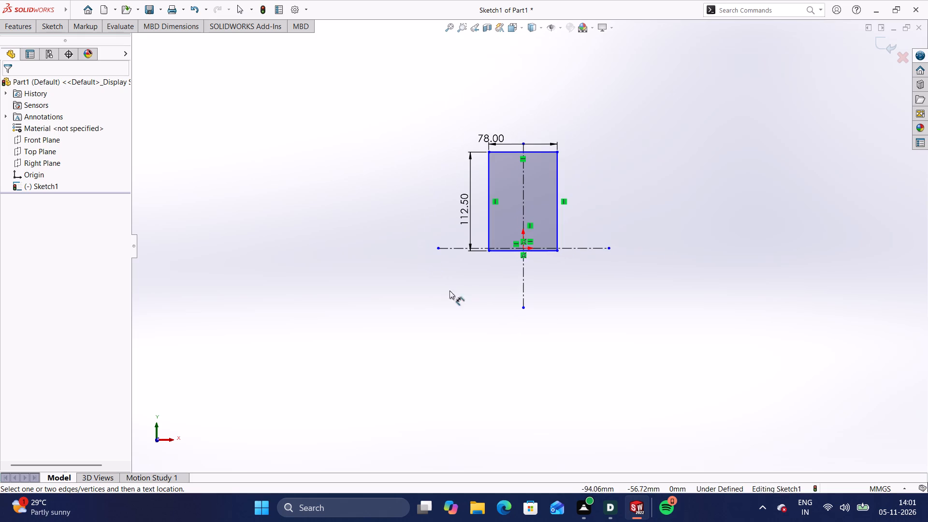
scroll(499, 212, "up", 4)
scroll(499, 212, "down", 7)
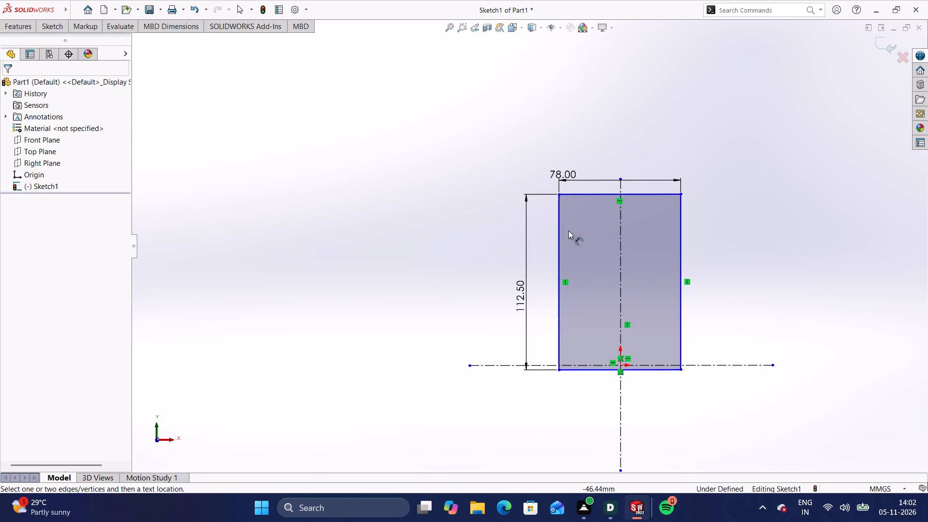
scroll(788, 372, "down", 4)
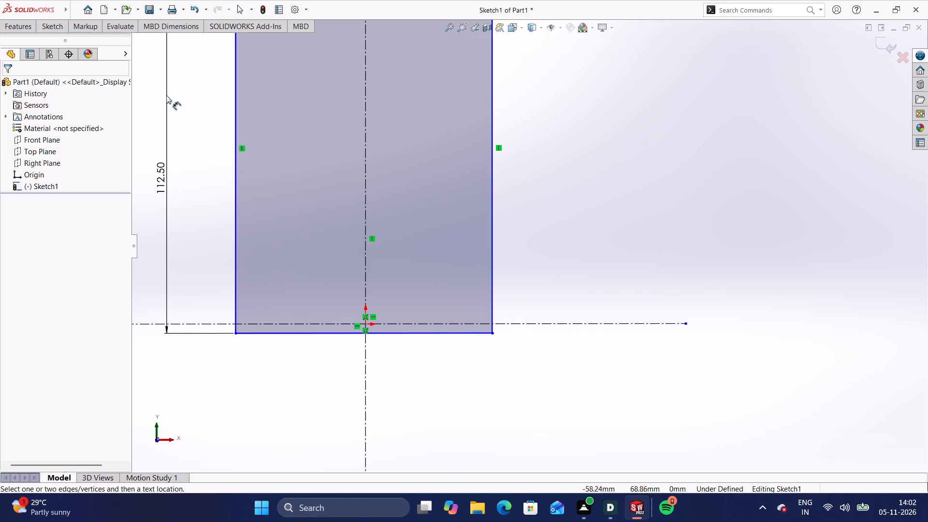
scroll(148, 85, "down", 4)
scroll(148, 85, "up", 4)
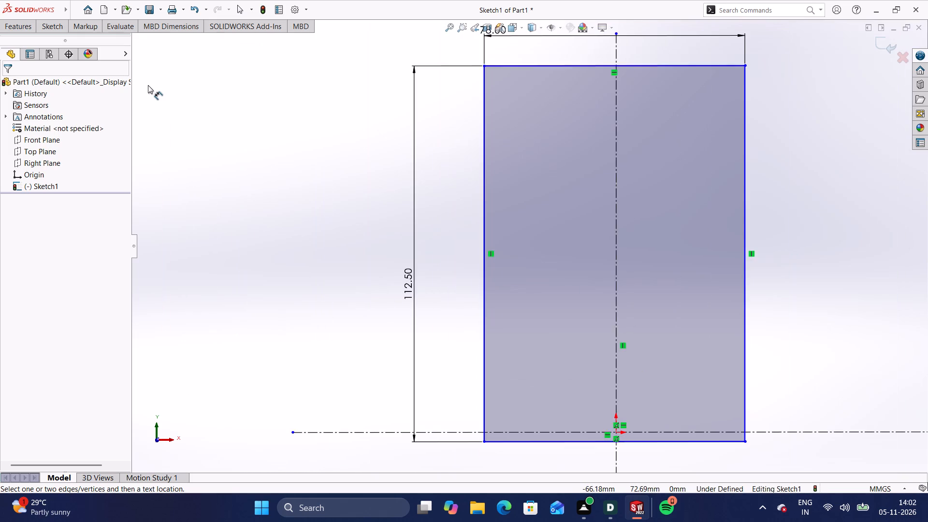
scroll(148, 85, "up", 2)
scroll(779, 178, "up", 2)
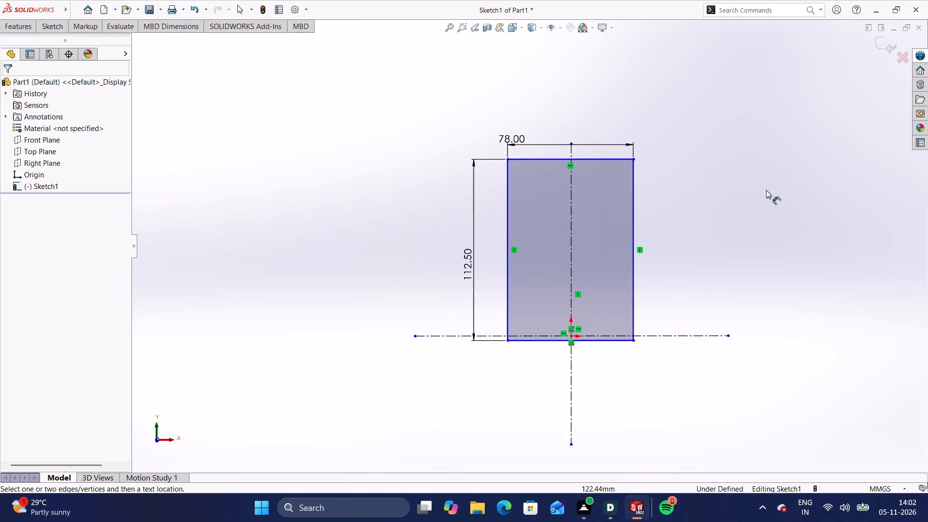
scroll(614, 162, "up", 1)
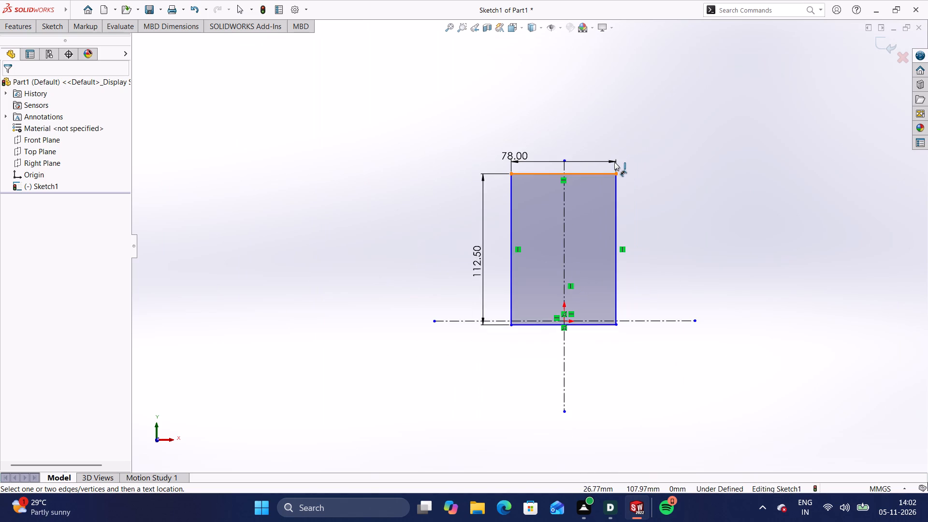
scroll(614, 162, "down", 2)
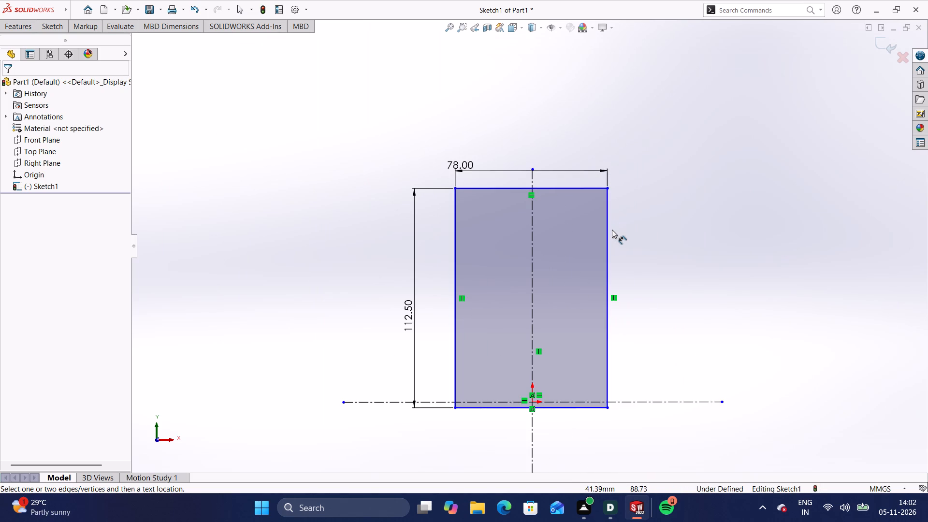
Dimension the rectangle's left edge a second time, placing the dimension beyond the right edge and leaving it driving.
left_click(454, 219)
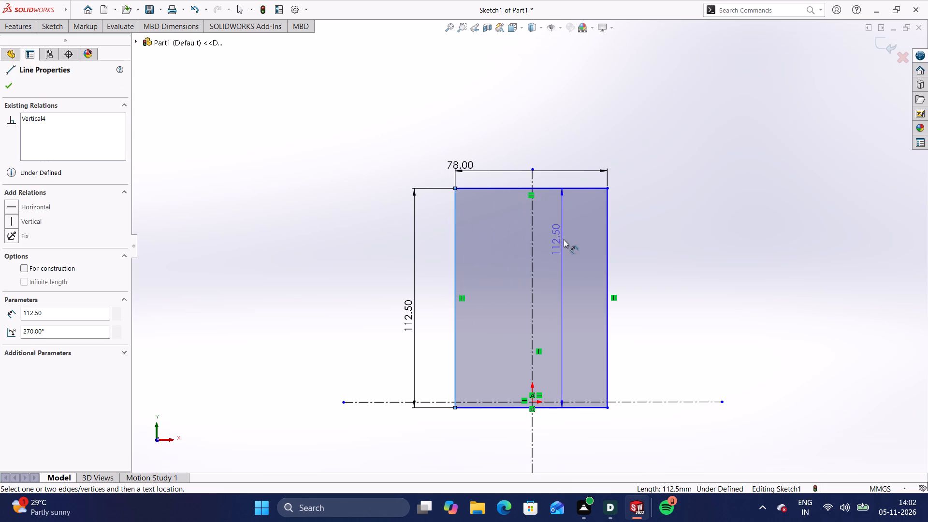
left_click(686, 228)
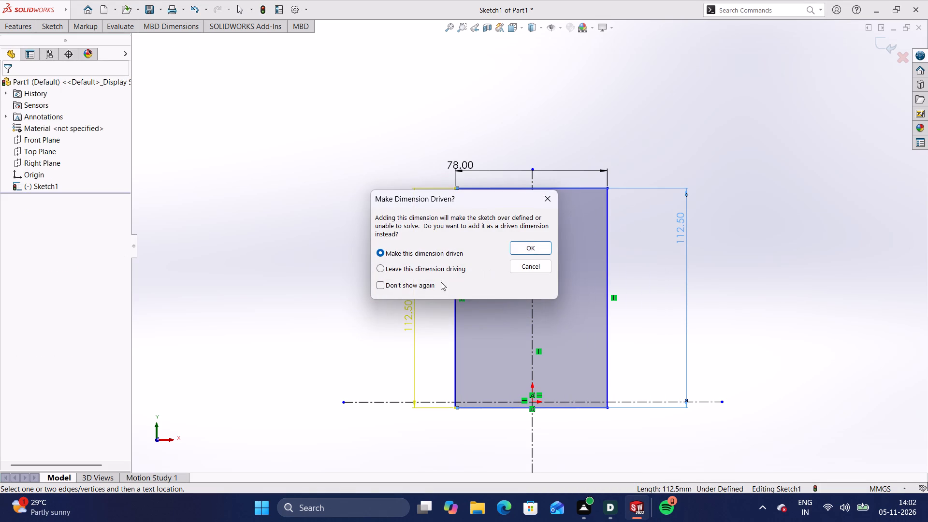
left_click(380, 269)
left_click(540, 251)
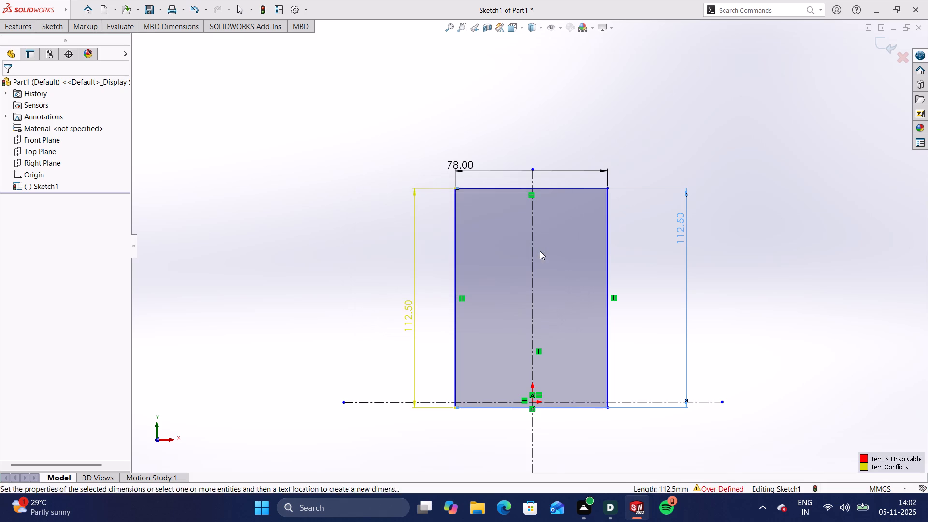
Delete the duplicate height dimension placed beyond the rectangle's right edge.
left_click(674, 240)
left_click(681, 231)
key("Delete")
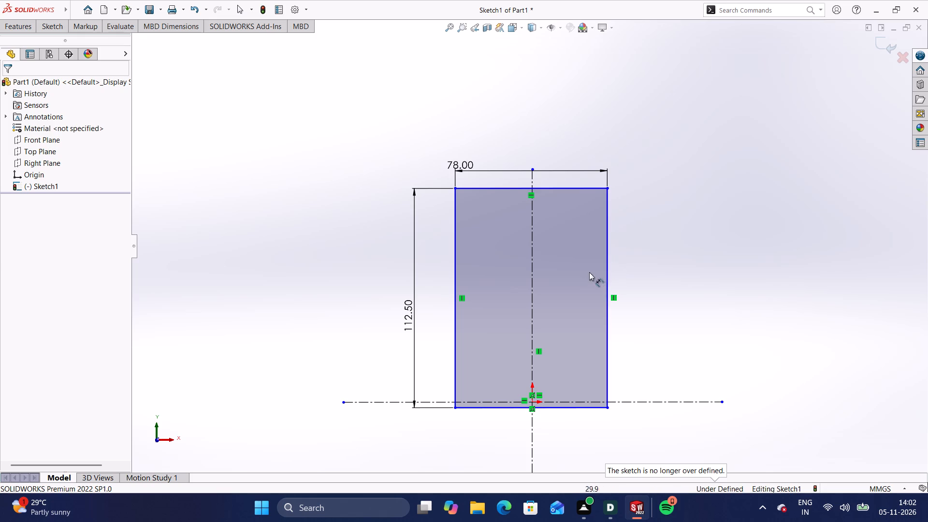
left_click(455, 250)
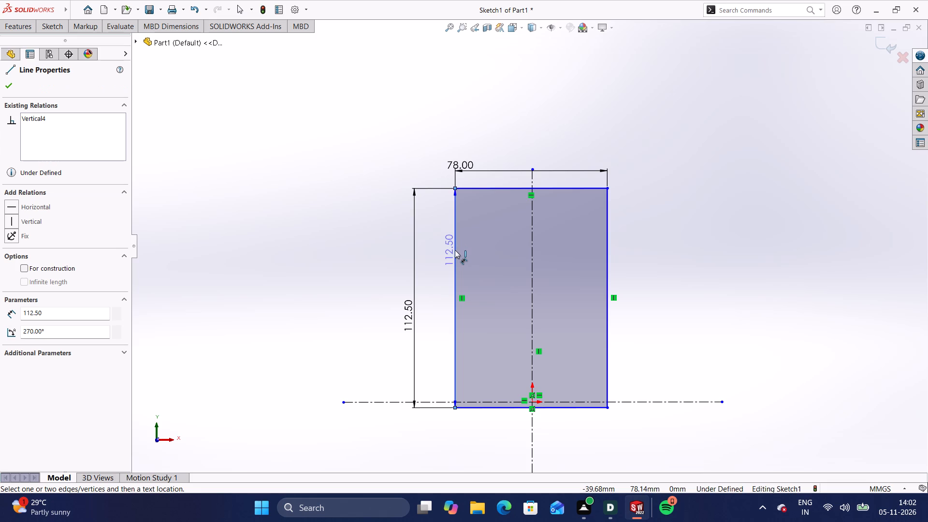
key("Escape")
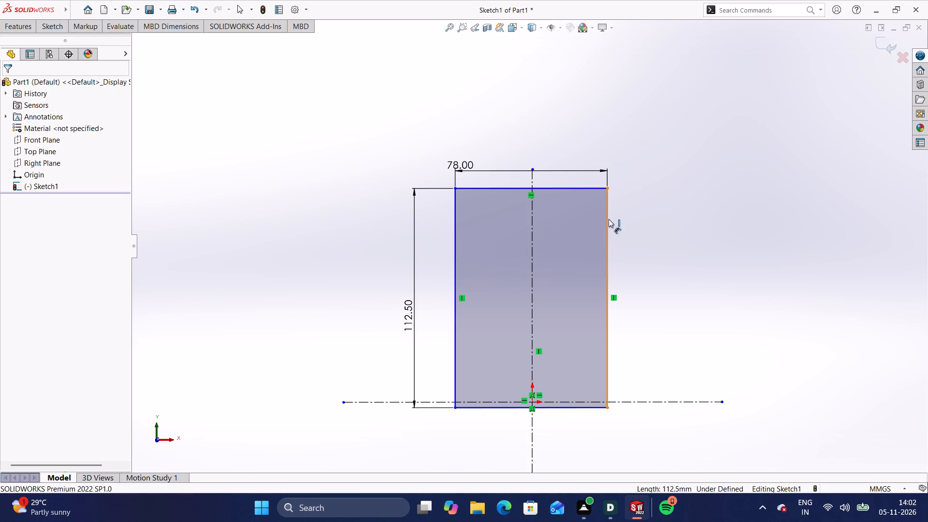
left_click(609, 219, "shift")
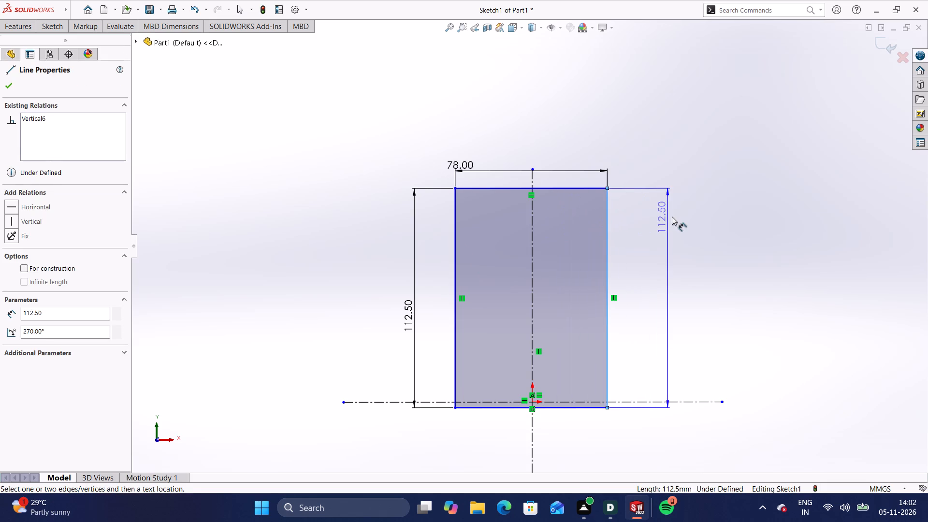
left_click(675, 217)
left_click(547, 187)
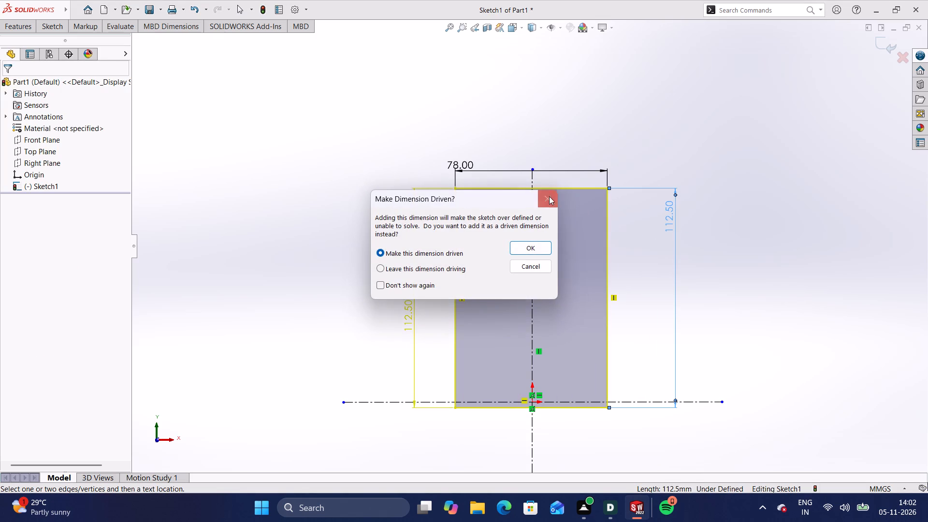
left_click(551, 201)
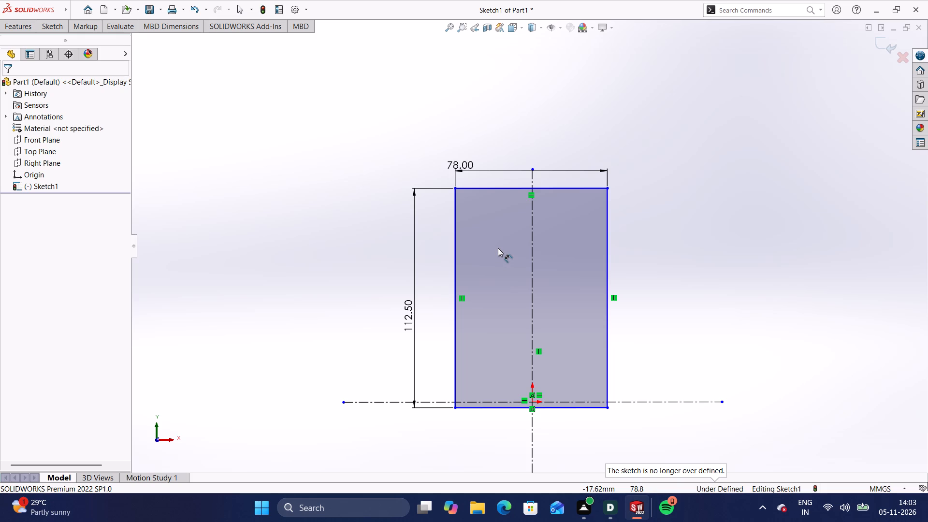
Undo the rectangle's dimensions and the rectangle itself, back to only the two centerlines through the origin.
key("ctrl+z")
key("ctrl+z")
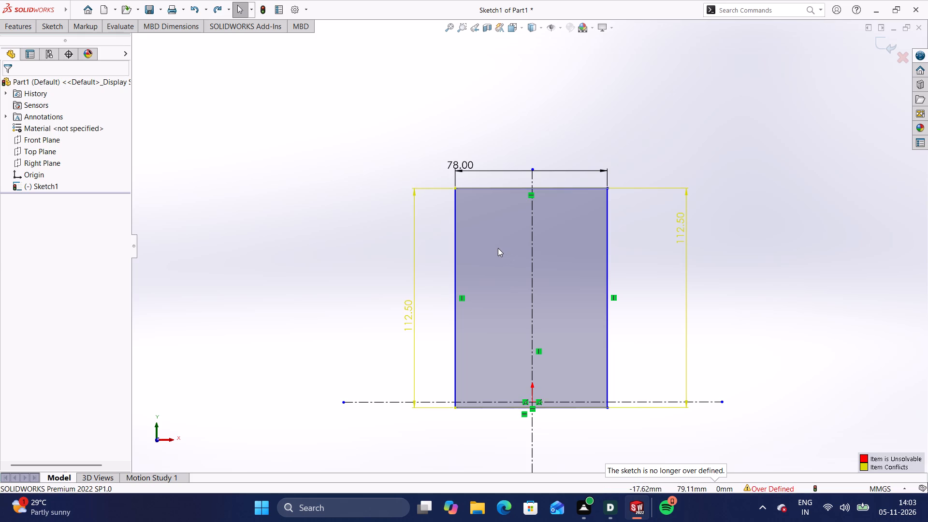
key("ctrl+z")
key("ctrl+z")
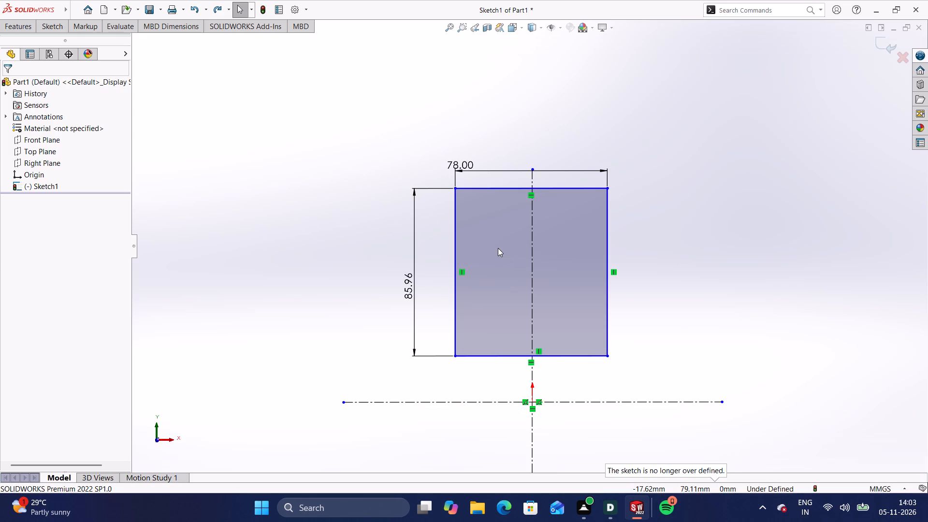
key("ctrl+z")
key("ctrl+z")
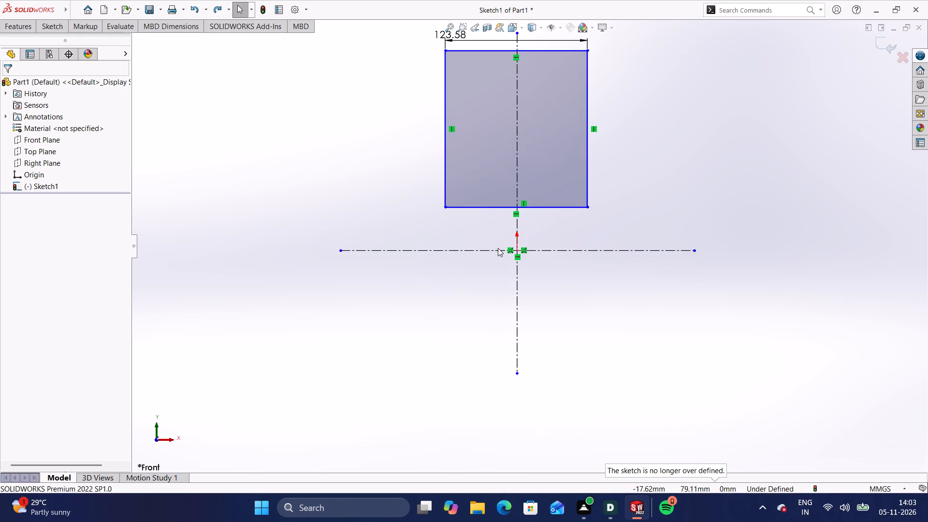
key("ctrl+z")
key("ctrl+z")
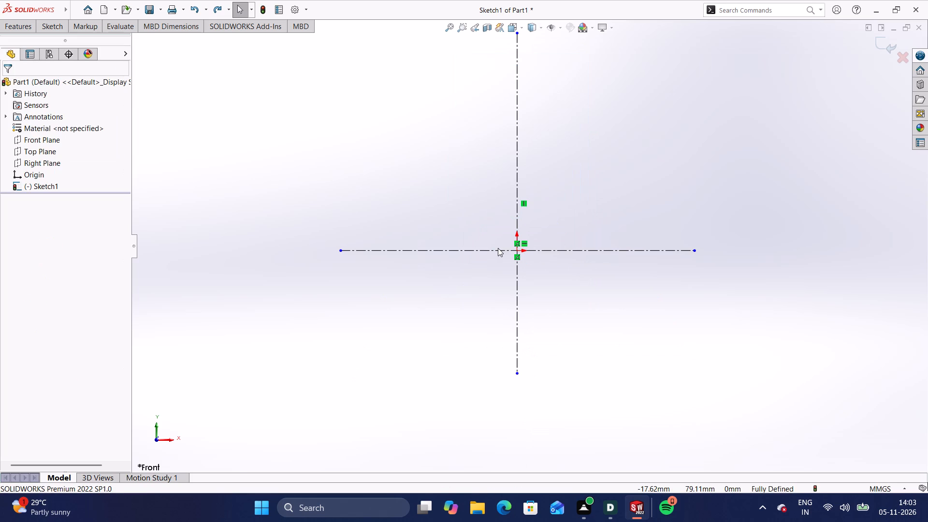
Sketch a corner rectangle about 140 mm wide and 177 mm high above the horizontal centerline, straddling the vertical centerline.
left_click(68, 25)
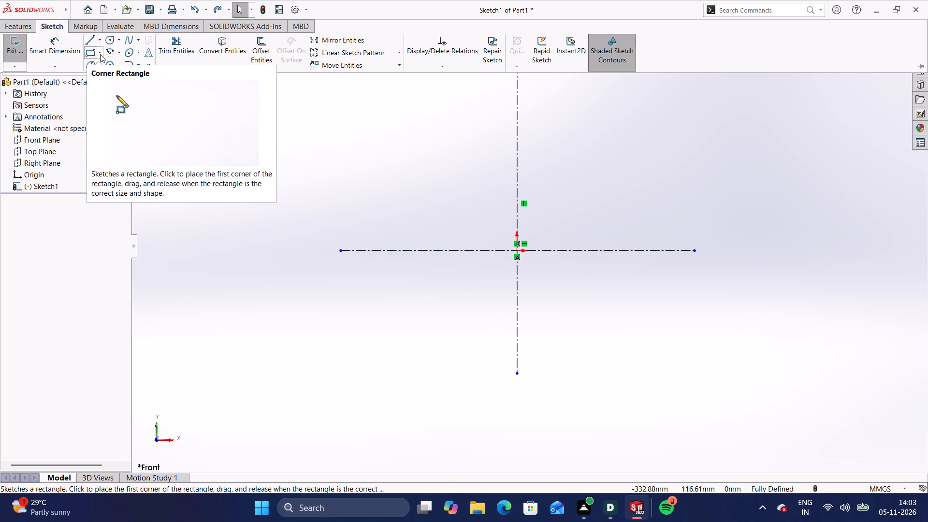
left_click(100, 54)
left_click(118, 65)
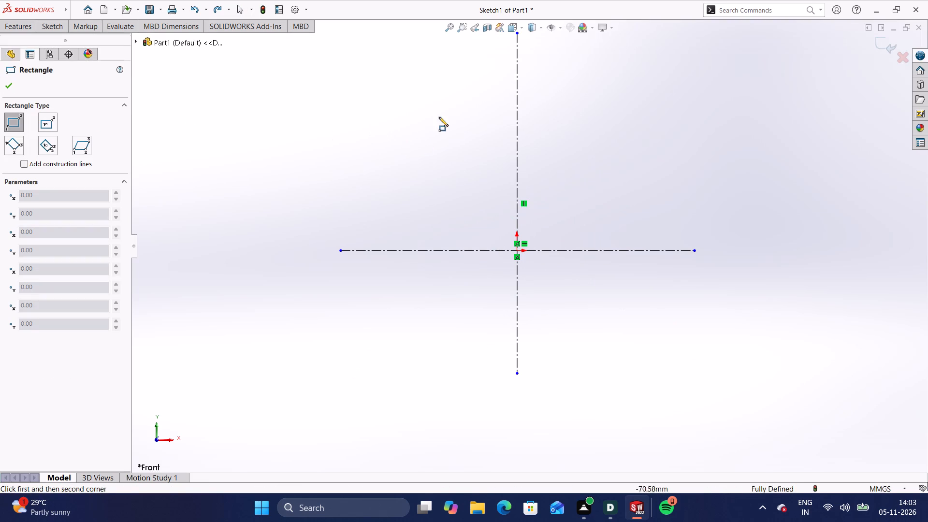
middle_click_drag(449, 56, 451, 66)
scroll(454, 66, "down", 2)
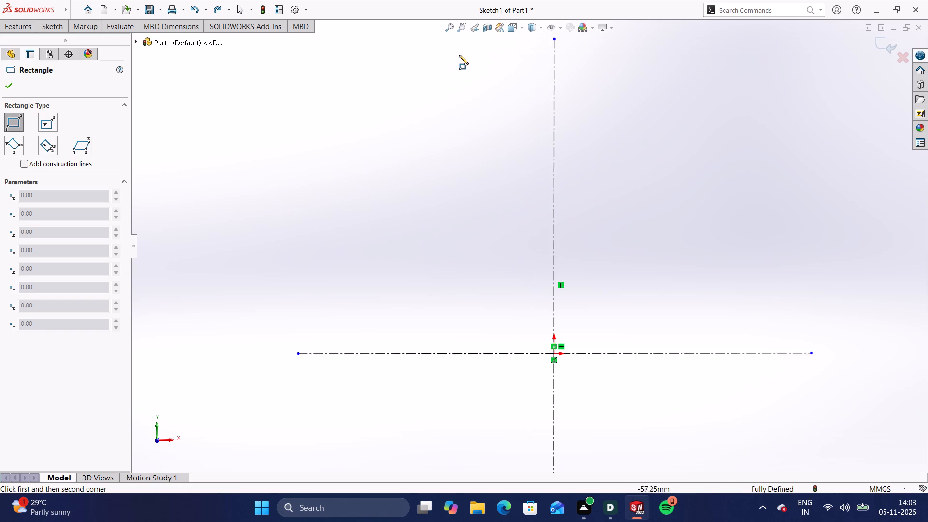
scroll(469, 44, "up", 4)
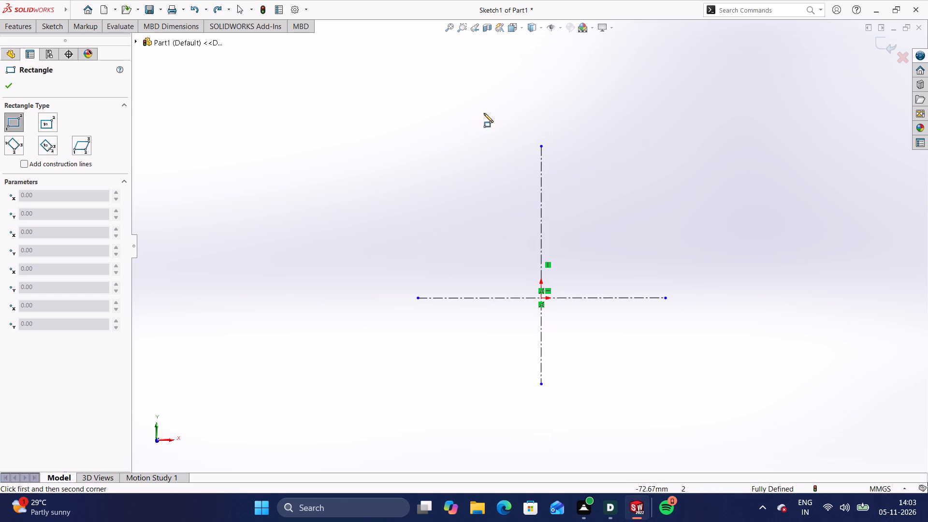
left_click(486, 105)
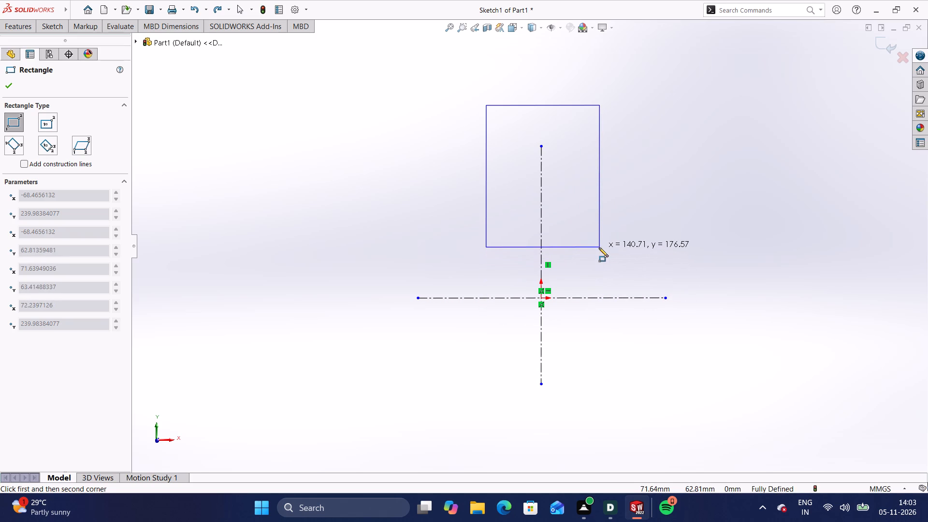
left_click(599, 247)
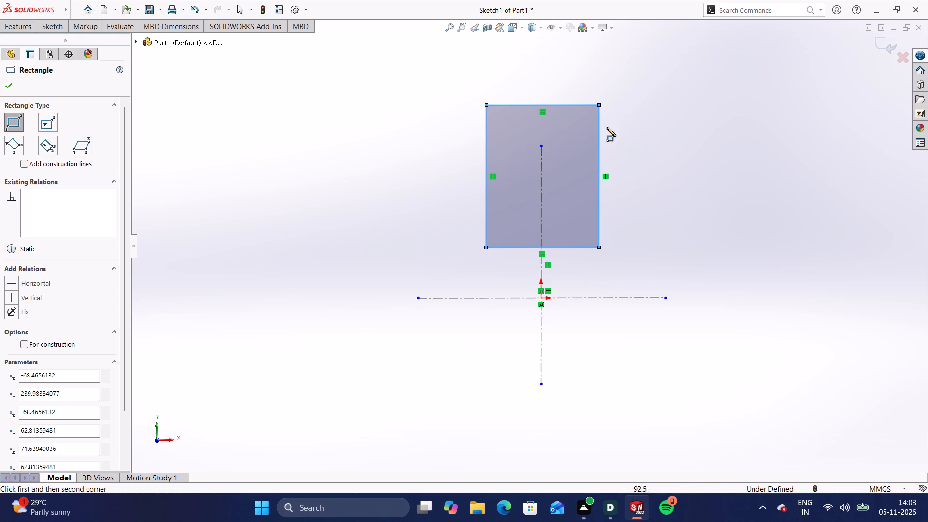
Dimension the rectangle's left vertical edge with Smart Dimension and set its length to 112.5 mm.
left_click(55, 27)
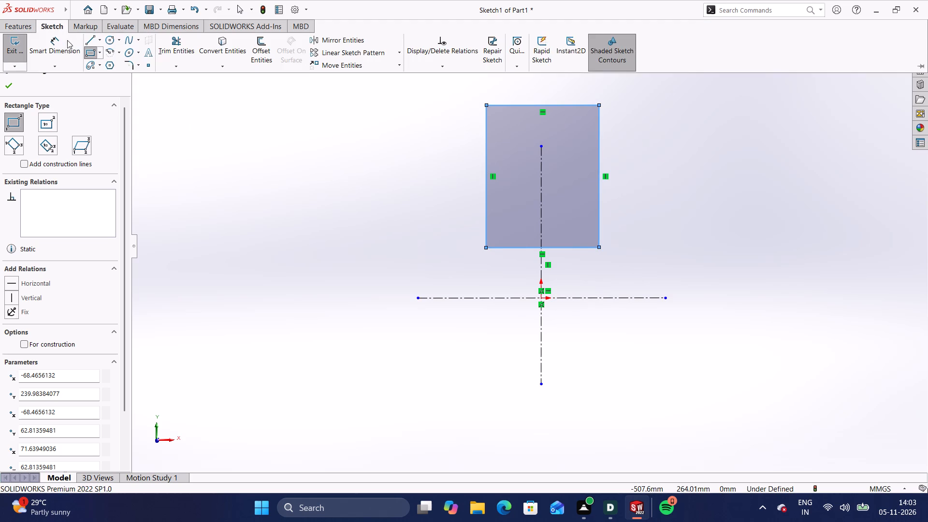
left_click(68, 43)
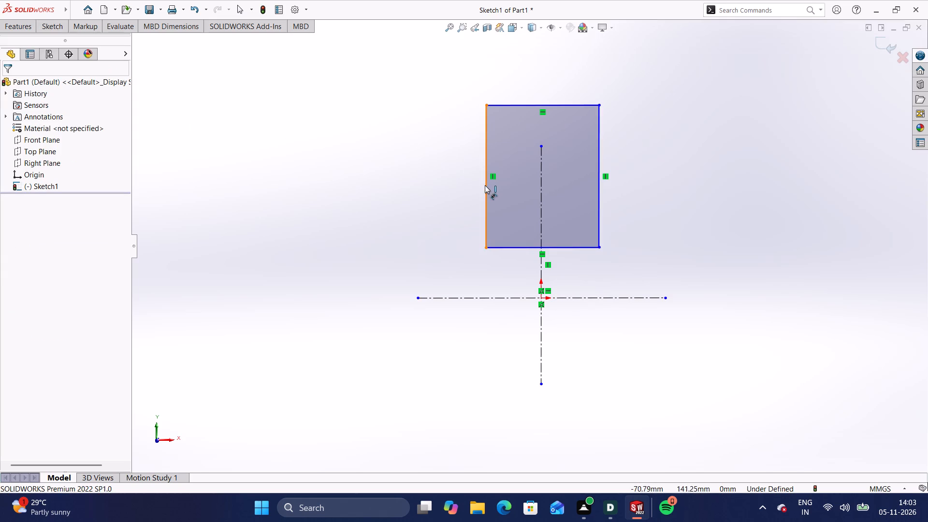
left_click(485, 186)
left_click(466, 187)
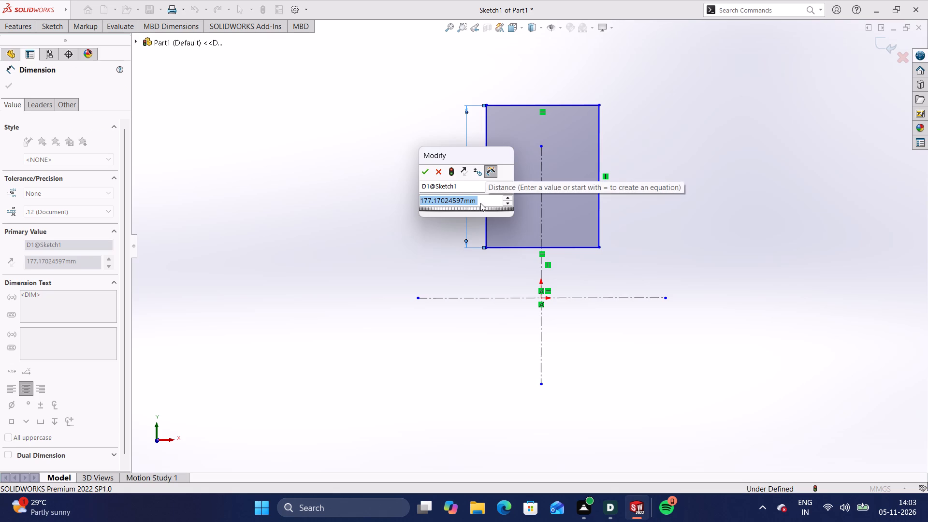
left_click(480, 203)
key("BackSpace")
key("BackSpace")
key("BackSpace")
key("BackSpace")
key("BackSpace")
key("BackSpace")
key("BackSpace")
key("BackSpace")
key("BackSpace")
key("BackSpace")
key("BackSpace")
key("BackSpace")
key("BackSpace")
key("BackSpace")
key("BackSpace")
key("BackSpace")
key("BackSpace")
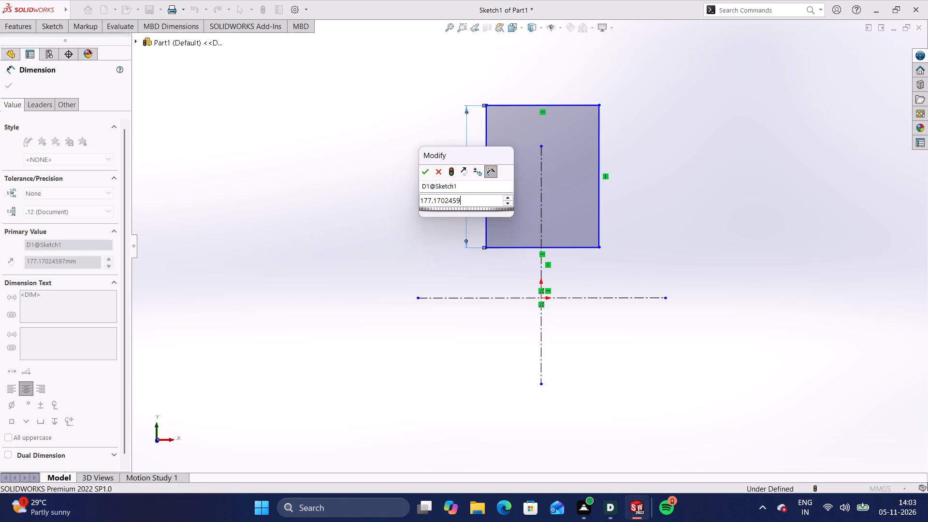
key("BackSpace")
type("112")
type(".5")
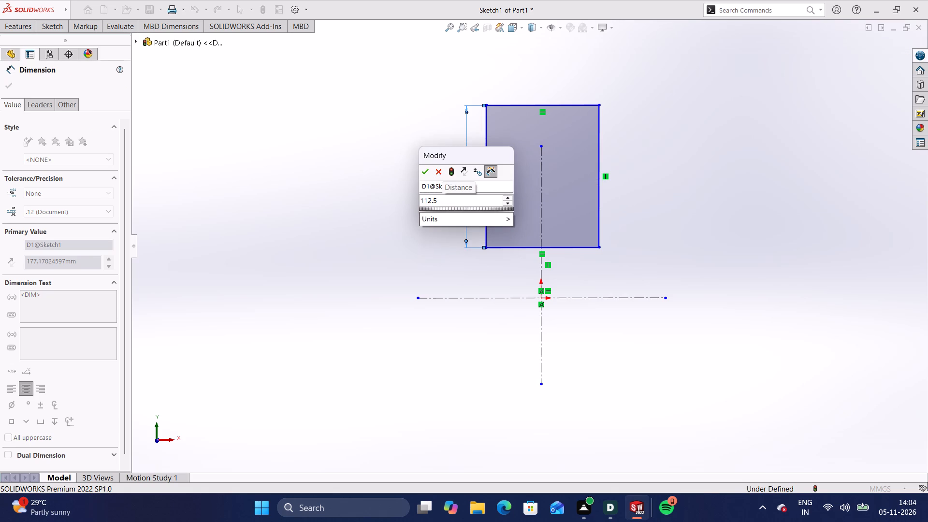
key("Return")
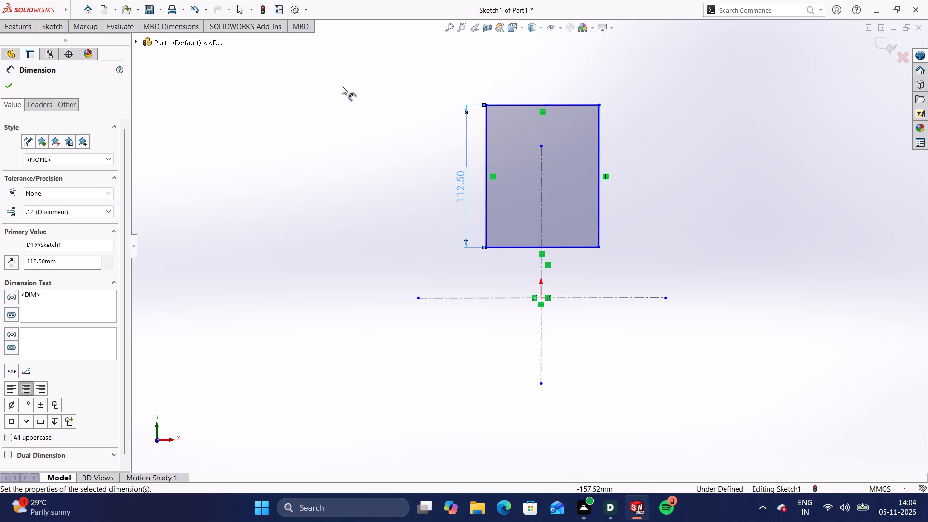
Dimension the rectangle's top edge with Smart Dimension, placing it above the edge, and set its length to 78 mm.
left_click(54, 33)
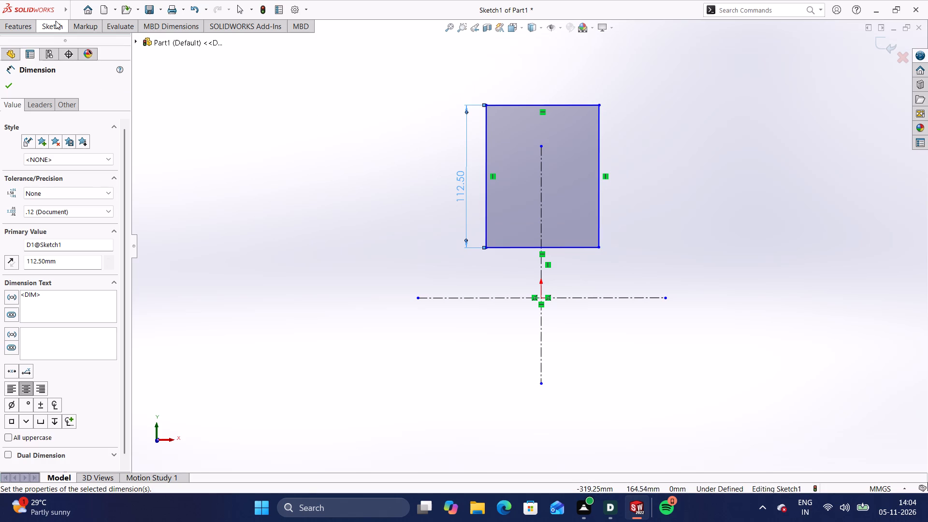
left_click(61, 24)
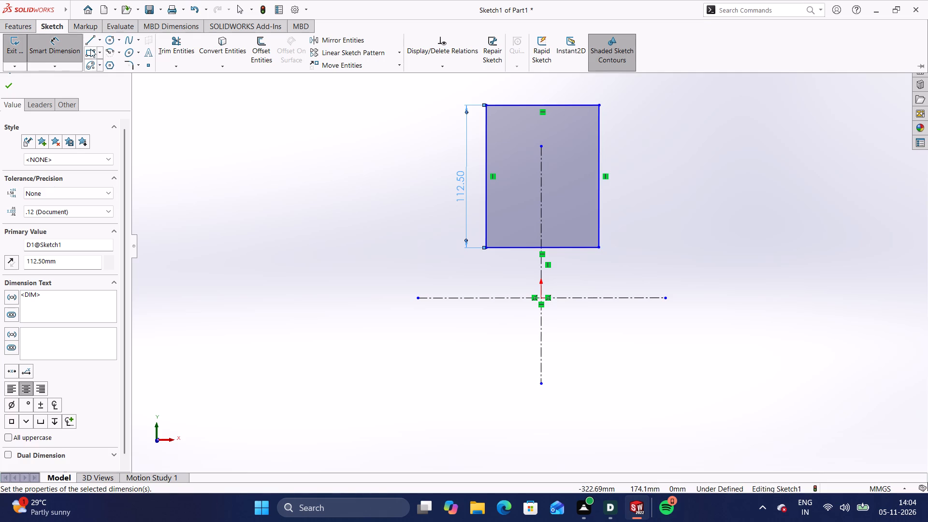
left_click(67, 47)
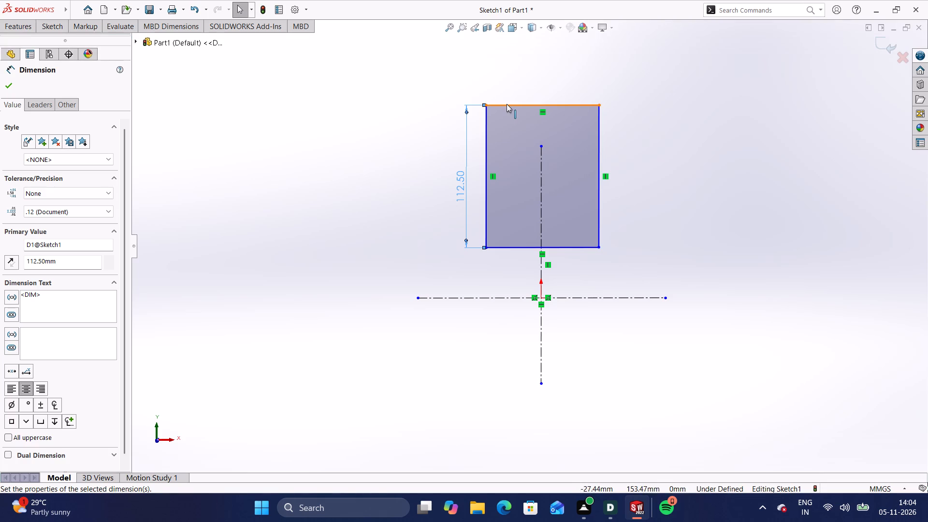
left_click(507, 104)
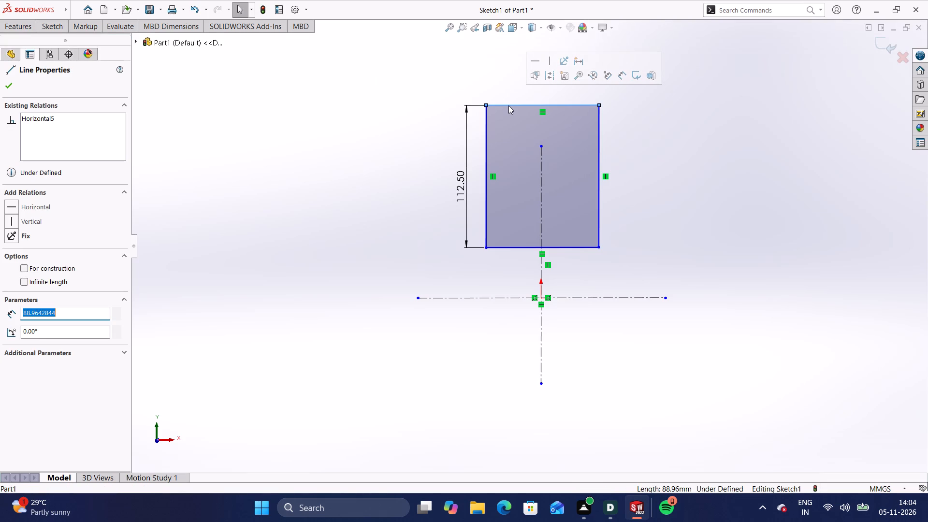
left_click(508, 104)
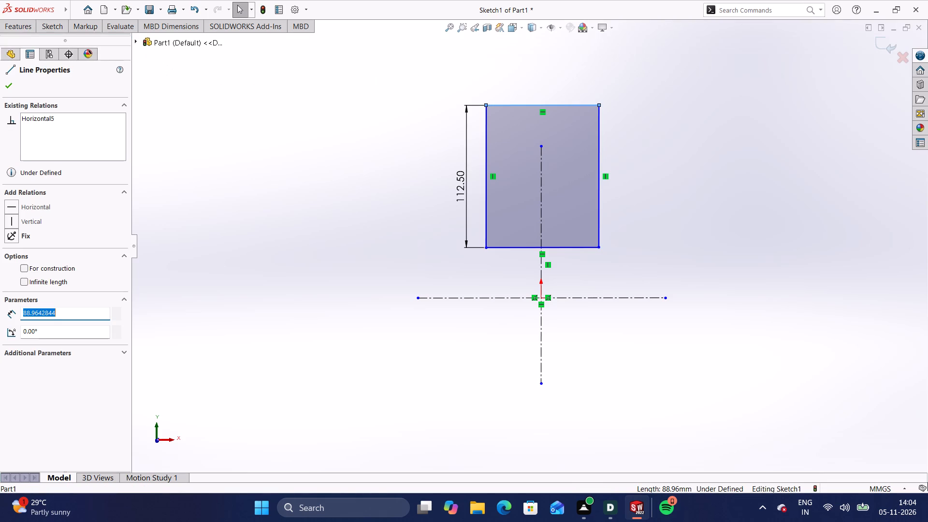
left_click(52, 34)
left_click(53, 22)
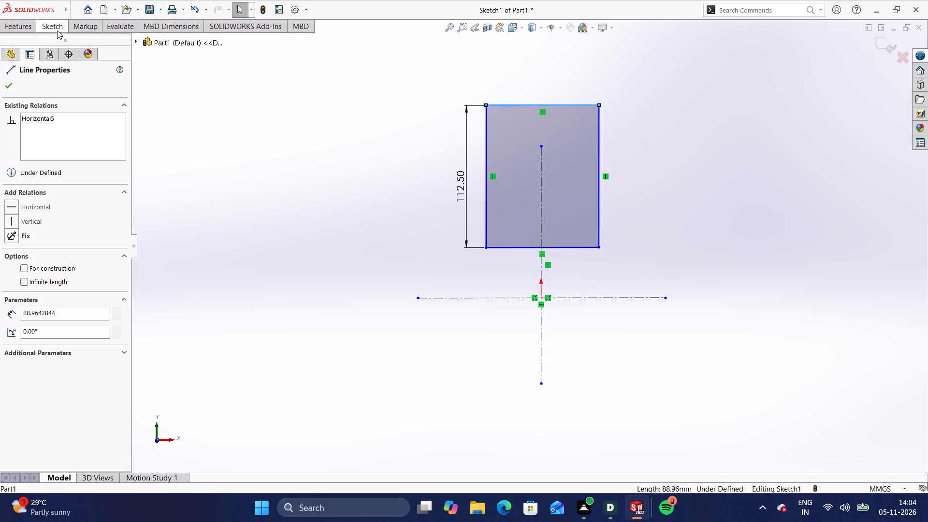
left_click(61, 58)
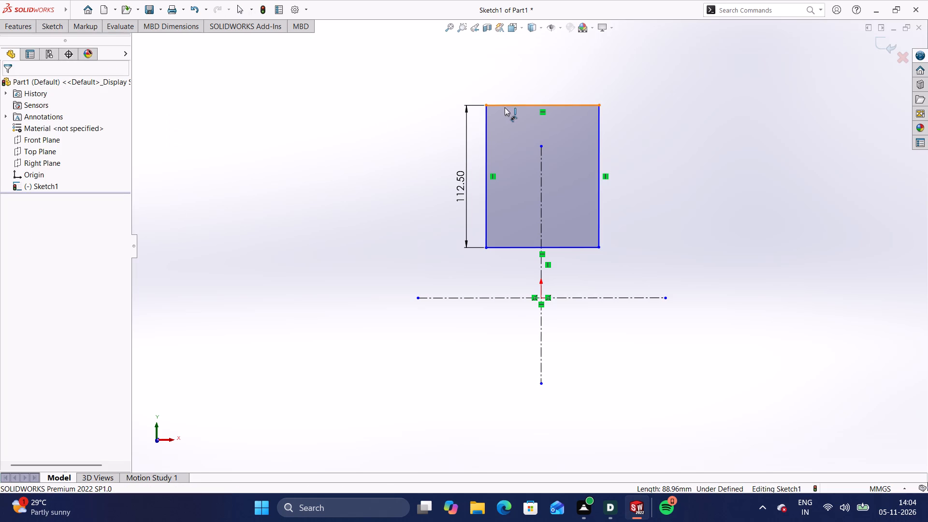
left_click(511, 104)
left_click(512, 86)
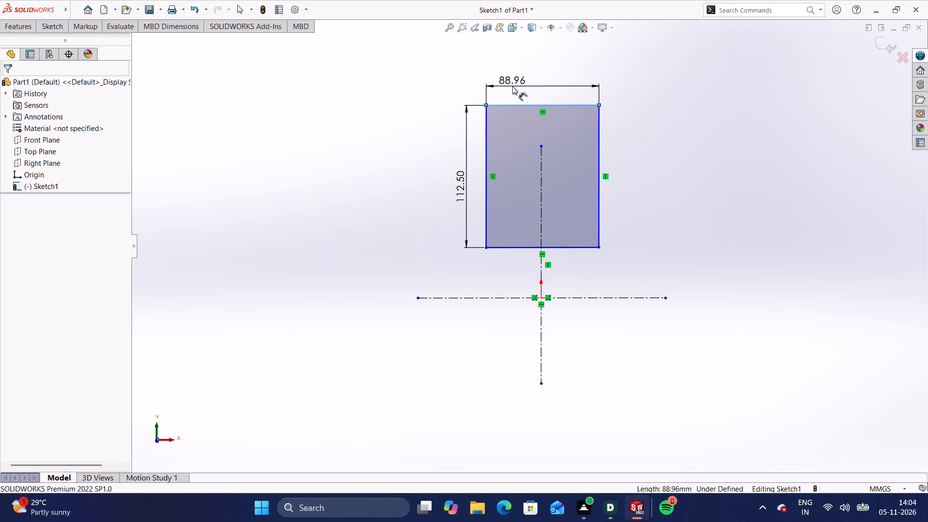
left_click(522, 95)
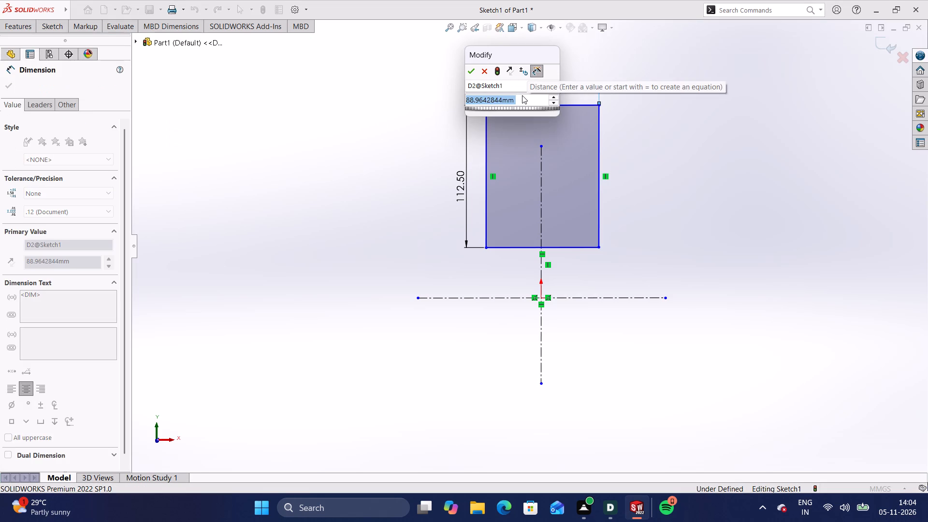
key("BackSpace")
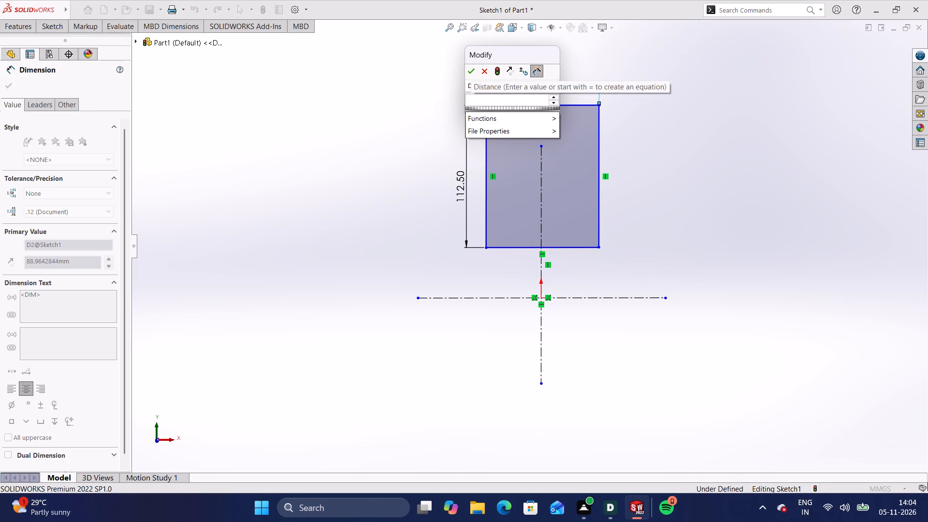
type("78")
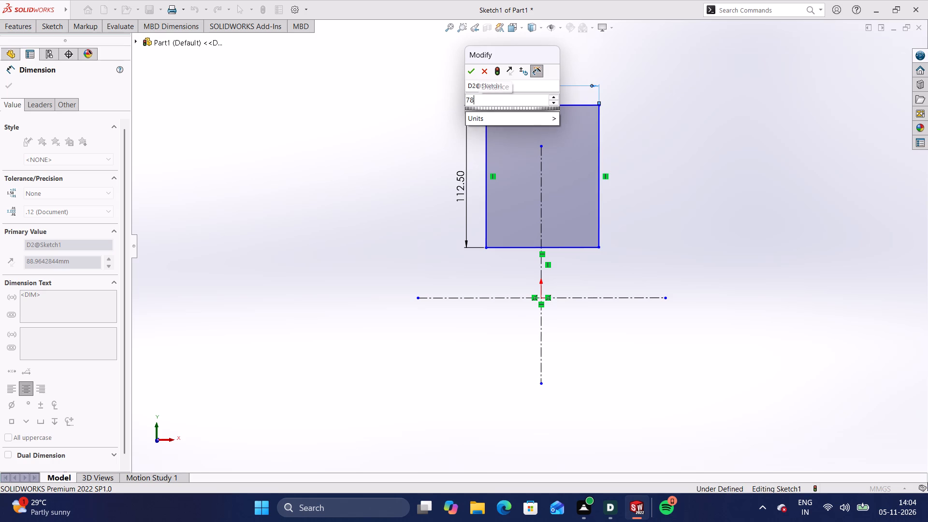
key("Return")
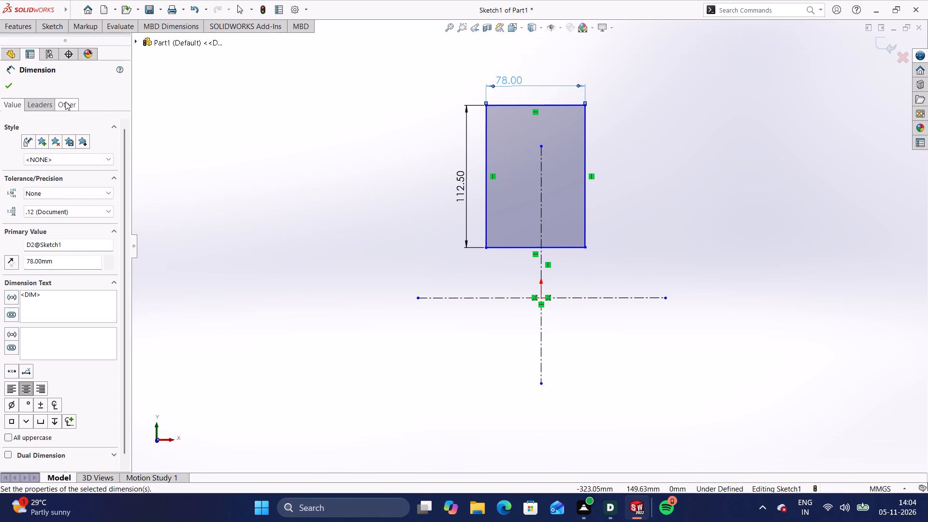
left_click(9, 82)
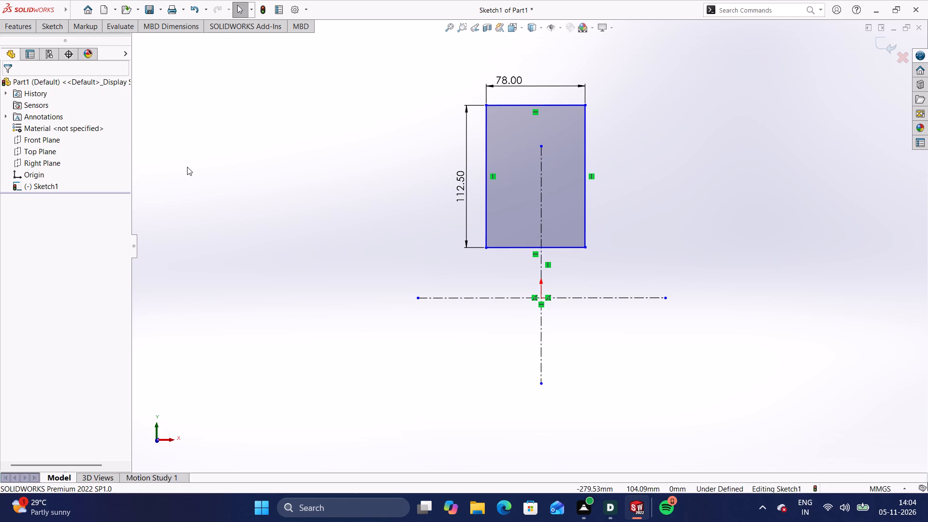
Dimension the vertical distance between the rectangle's bottom edge and the origin with Smart Dimension.
left_click(67, 28)
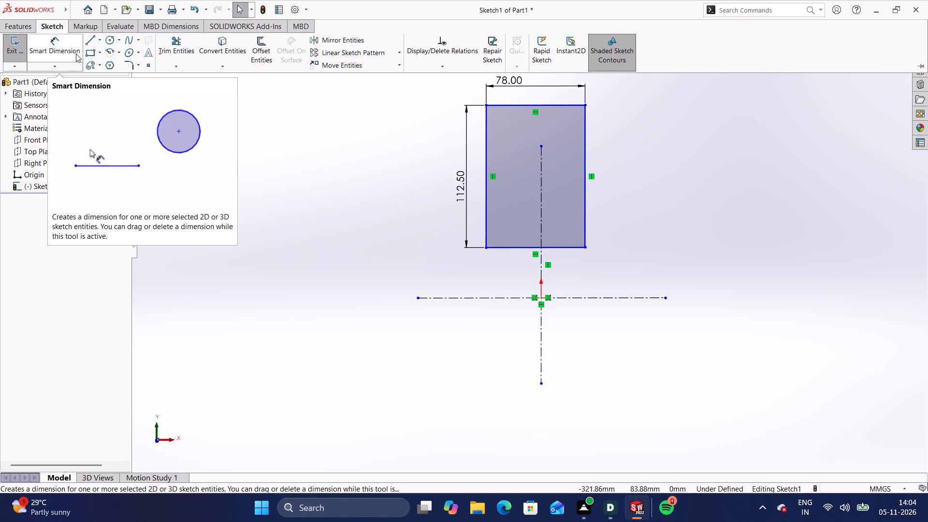
left_click(78, 49)
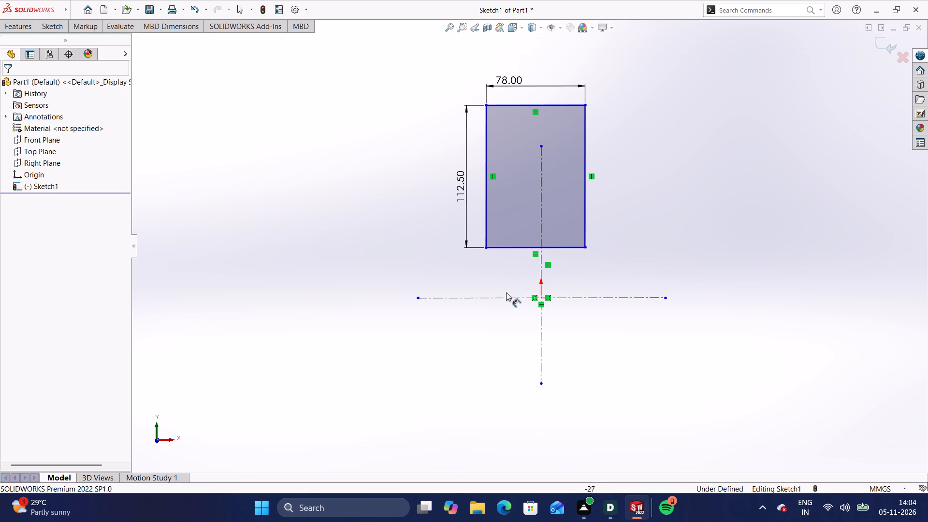
left_click(503, 246)
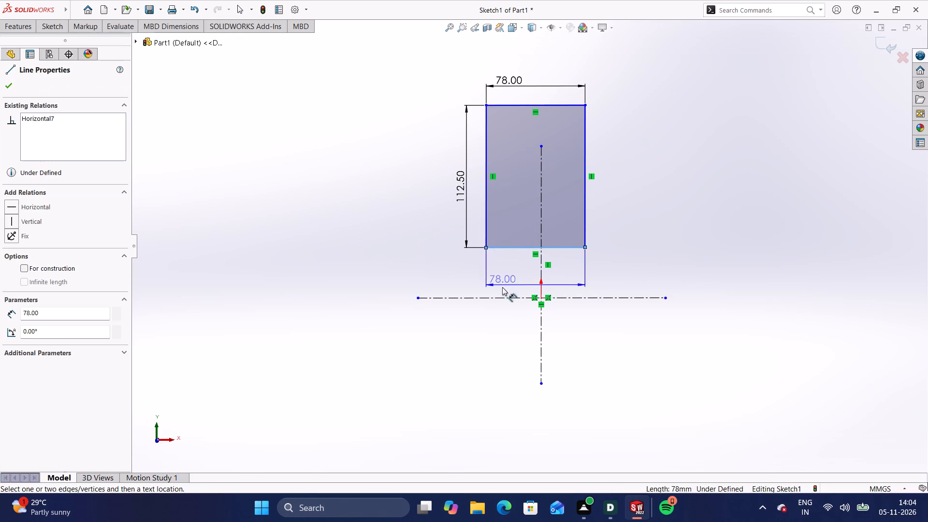
left_click(543, 296)
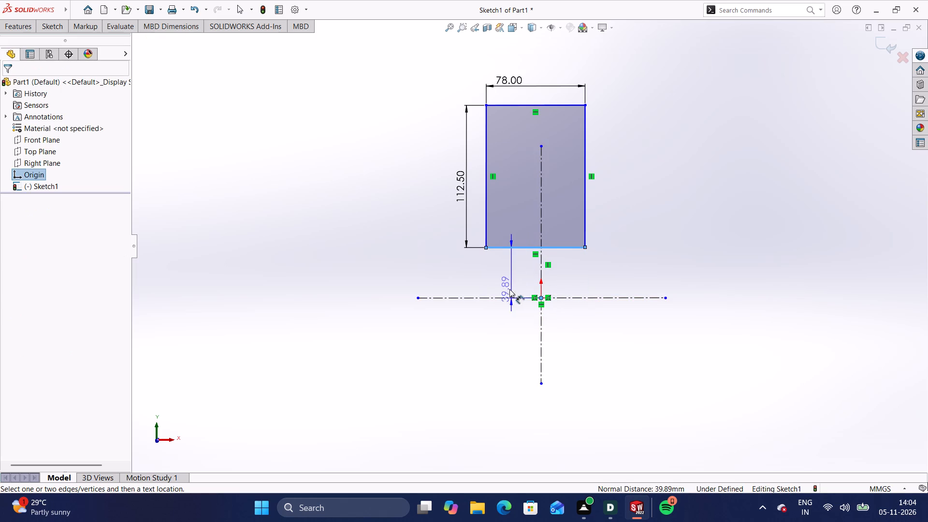
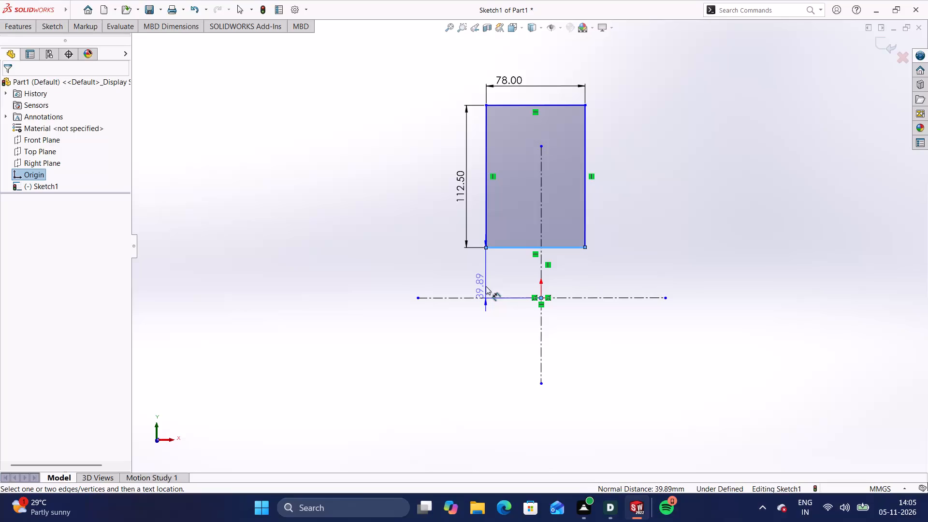
Place the vertical dimension between the rectangle's bottom edge and the origin, left of the vertical centerline, and name the dimension 70.
scroll(486, 286, "up", 2)
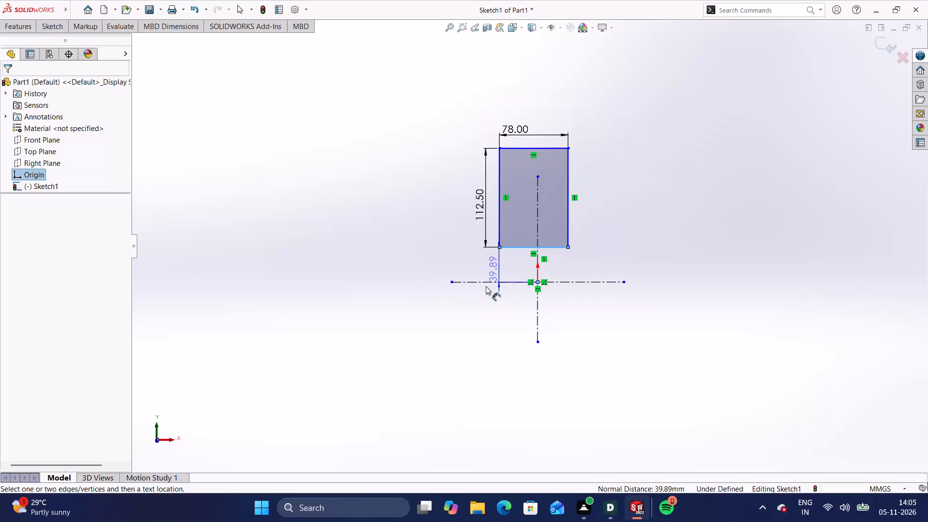
left_click(486, 286)
left_click(484, 284)
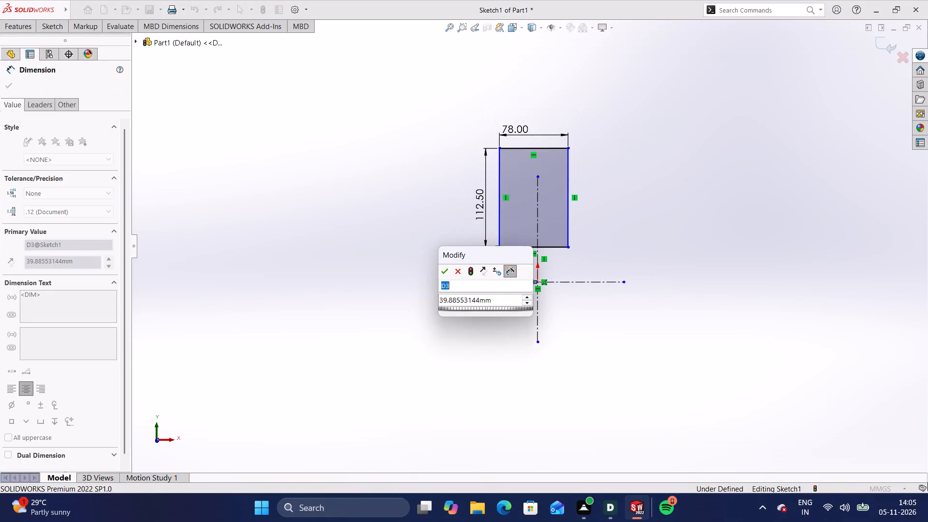
key("BackSpace")
key("BackSpace")
key("7")
key("0")
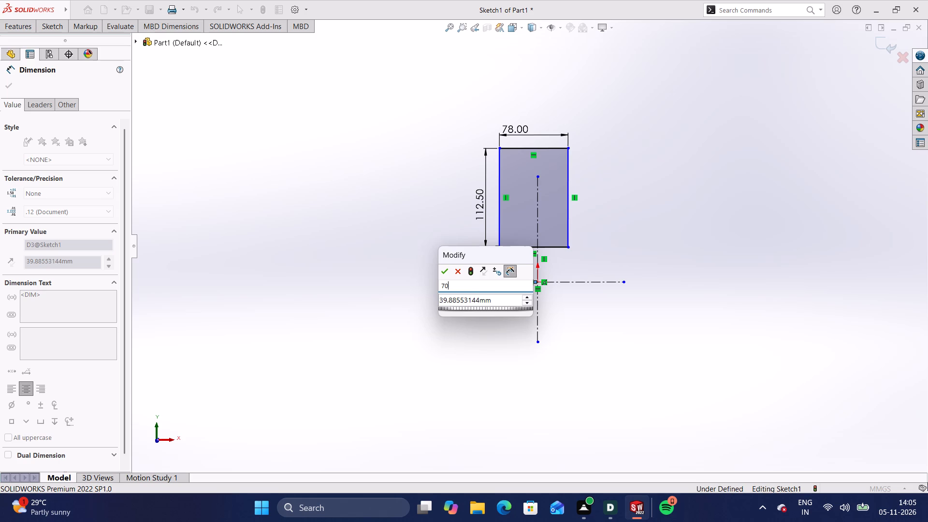
key("Return")
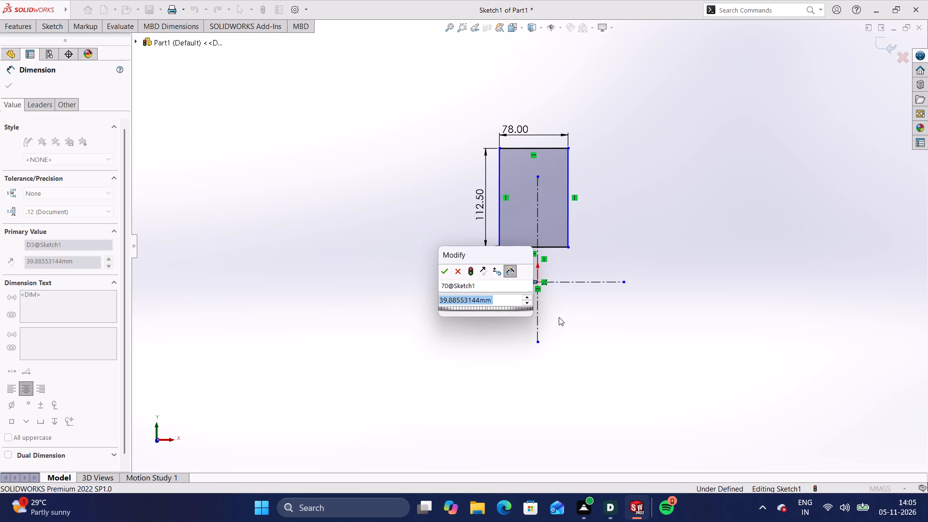
Set the distance between the rectangle's bottom edge and the origin to 70 mm.
left_click(500, 296)
key("BackSpace")
key("BackSpace")
key("BackSpace")
key("BackSpace")
key("BackSpace")
key("BackSpace")
key("BackSpace")
key("BackSpace")
key("BackSpace")
key("BackSpace")
key("BackSpace")
key("BackSpace")
key("BackSpace")
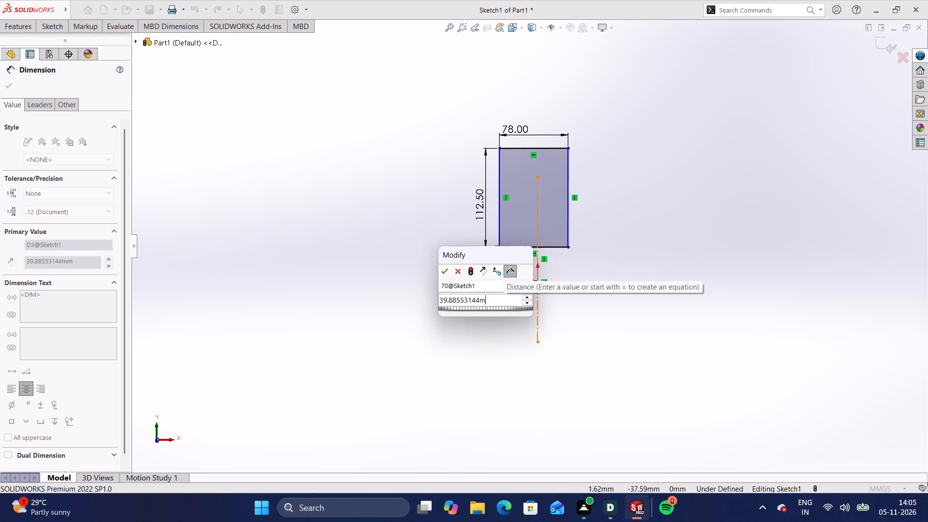
key("BackSpace")
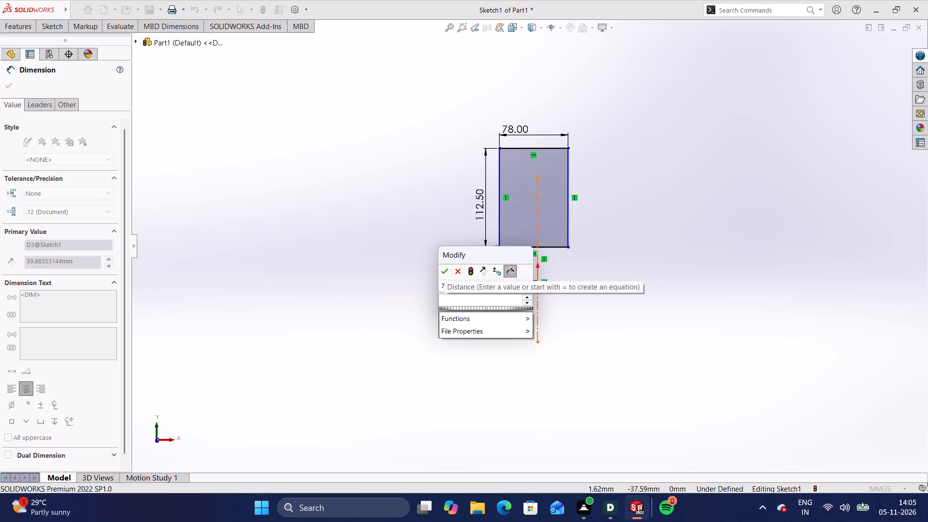
type("70")
key("Return")
left_click(500, 296)
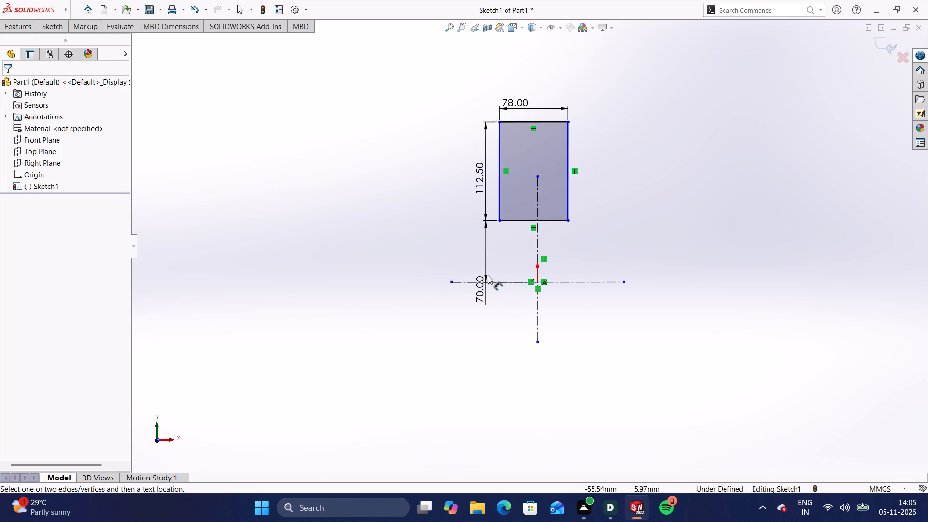
middle_click(498, 250)
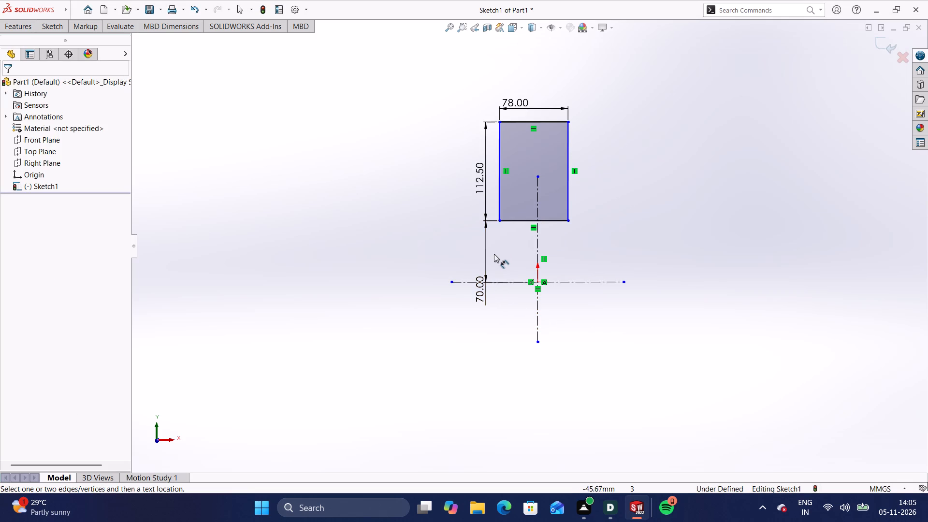
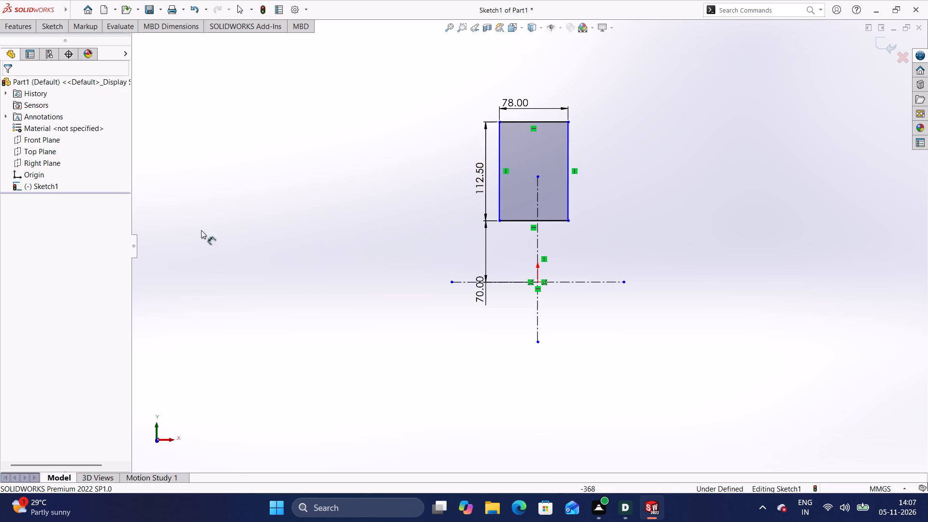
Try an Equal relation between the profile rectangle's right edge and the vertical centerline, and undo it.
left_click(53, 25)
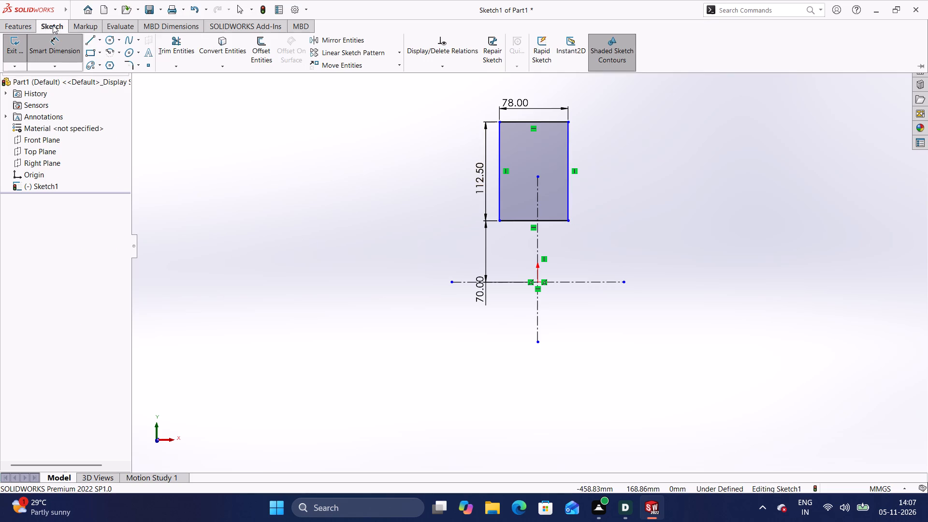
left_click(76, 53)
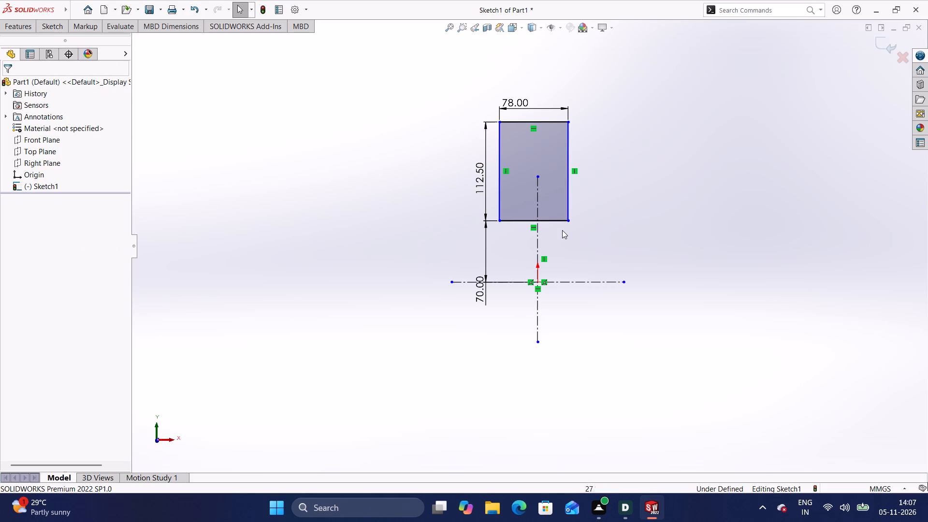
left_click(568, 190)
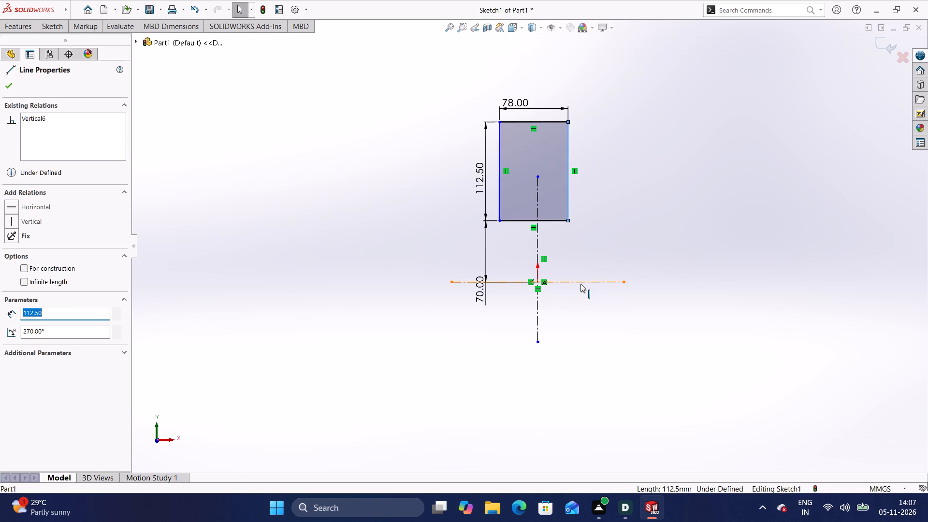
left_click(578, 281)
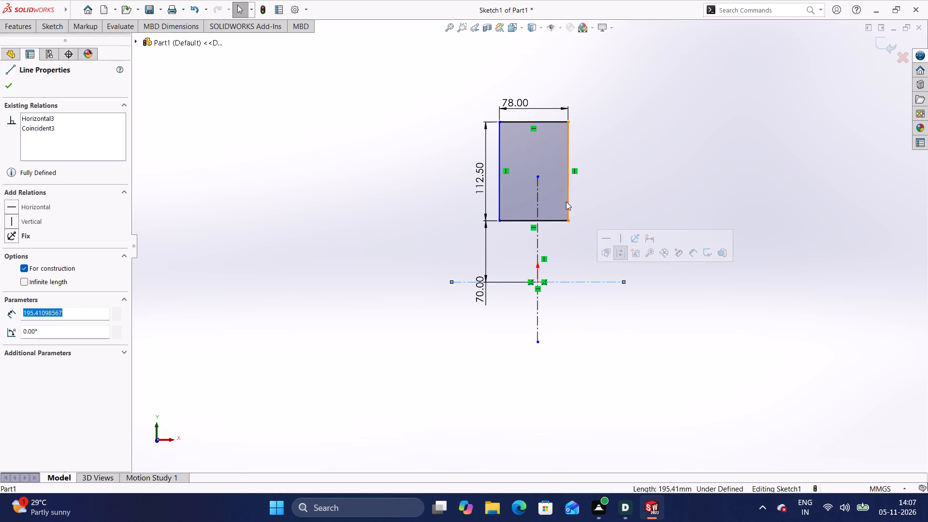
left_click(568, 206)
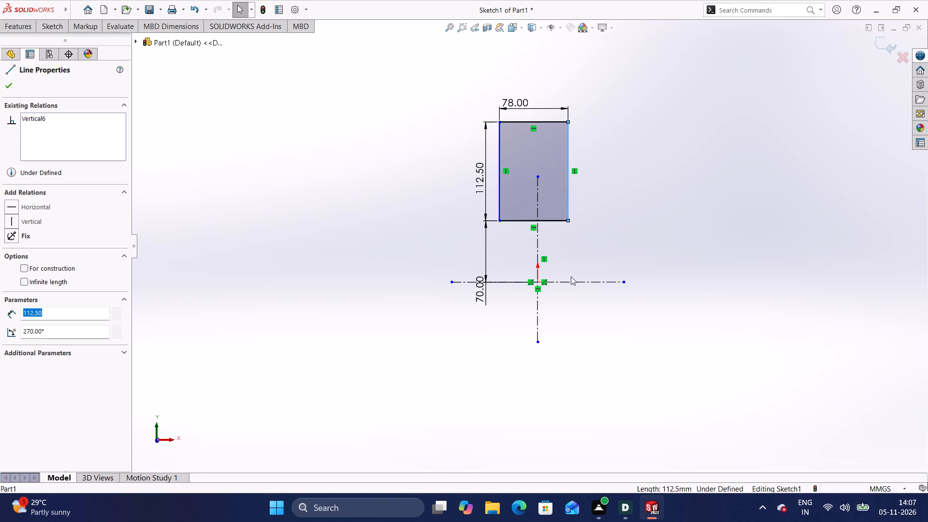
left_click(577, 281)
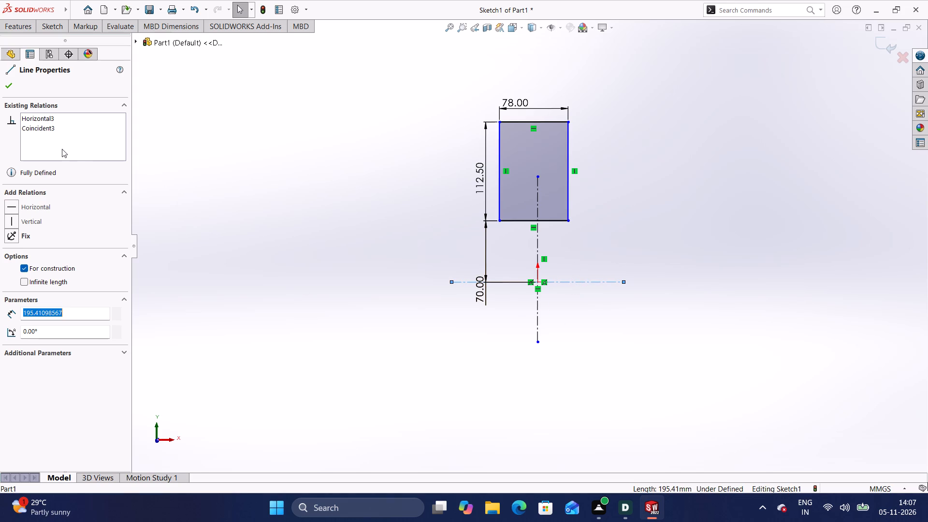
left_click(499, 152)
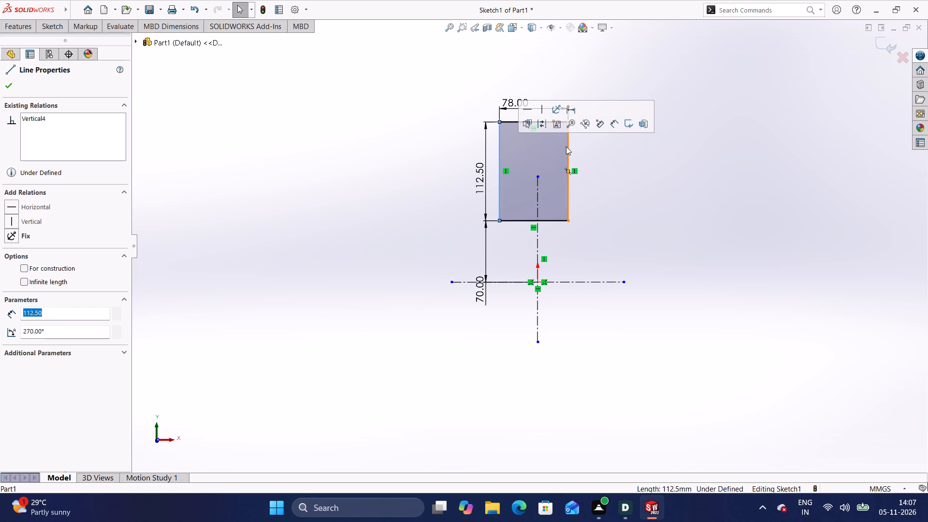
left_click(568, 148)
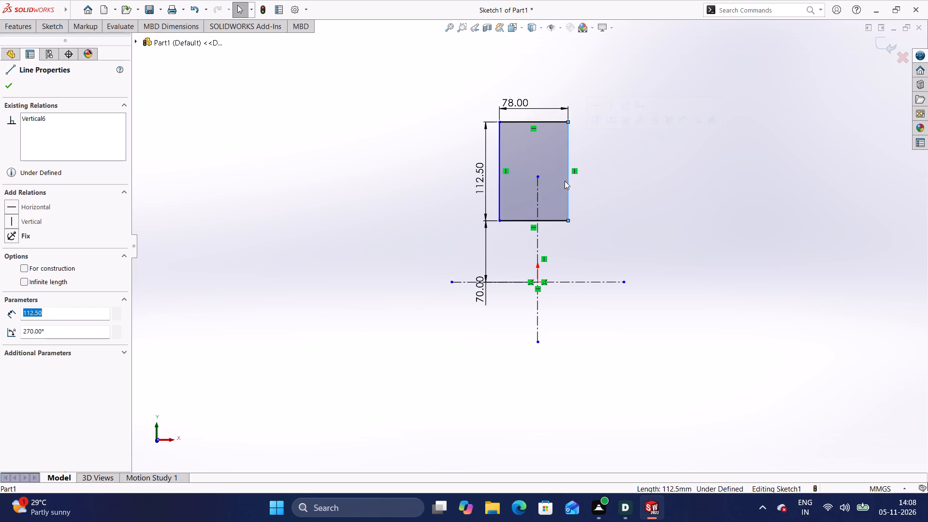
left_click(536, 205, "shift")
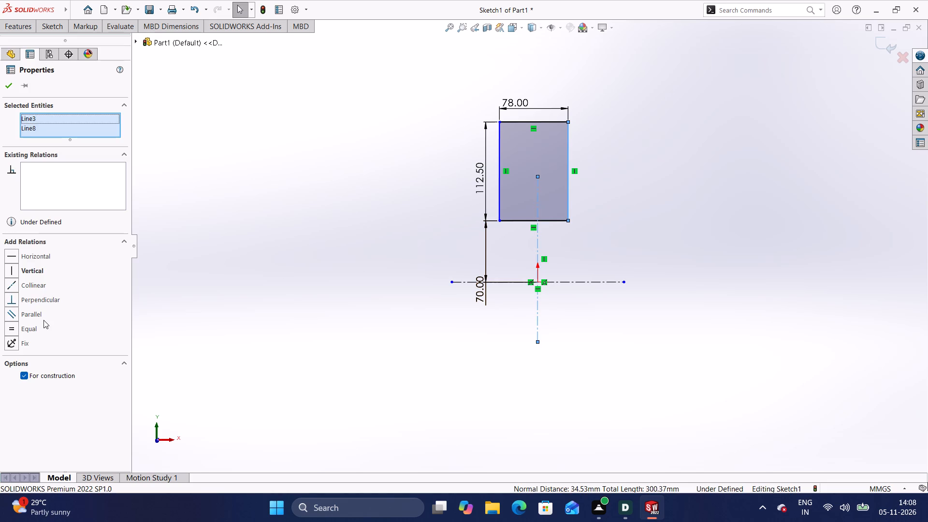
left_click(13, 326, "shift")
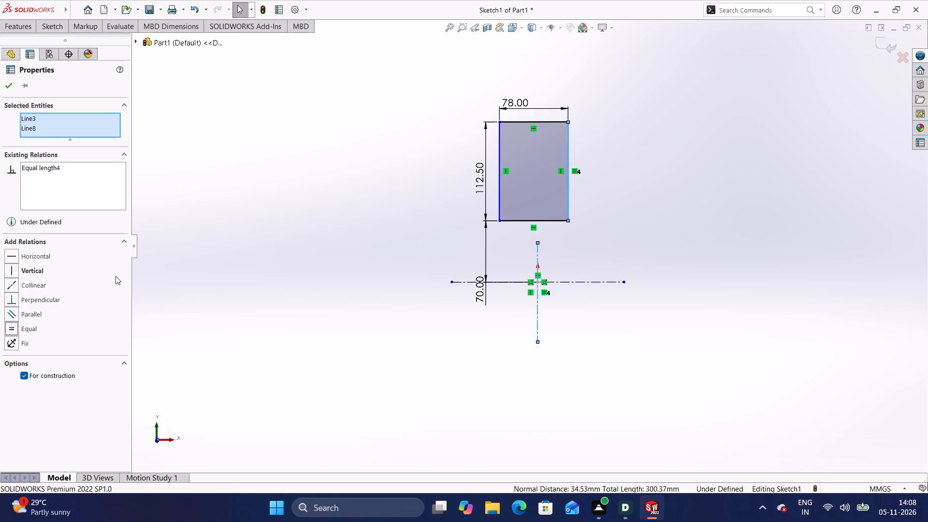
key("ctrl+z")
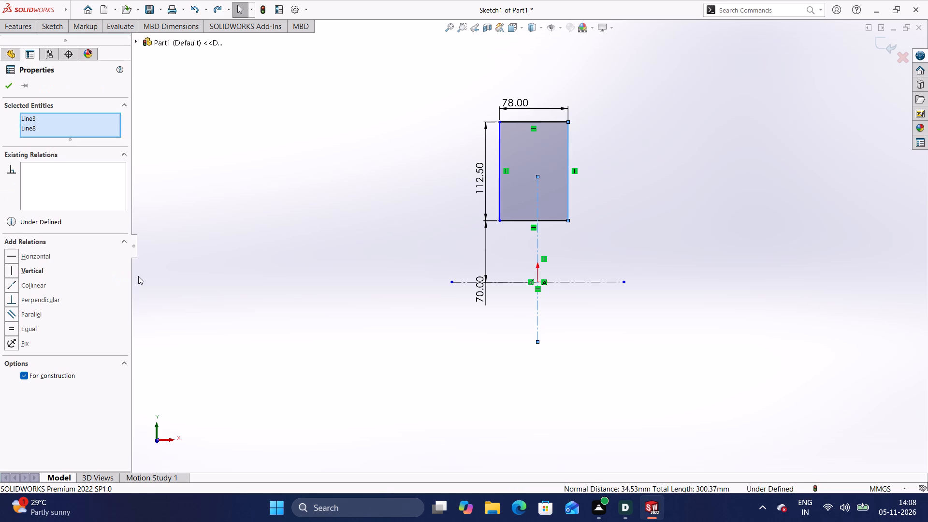
Undo the 70 mm value and remove the distance dimension between the rectangle's bottom edge and the origin.
key("ctrl+z")
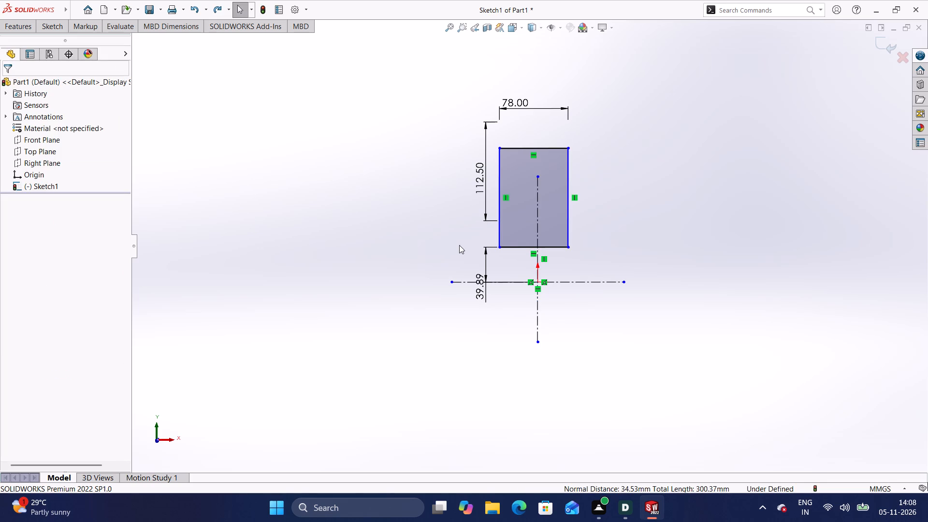
key("ctrl+z")
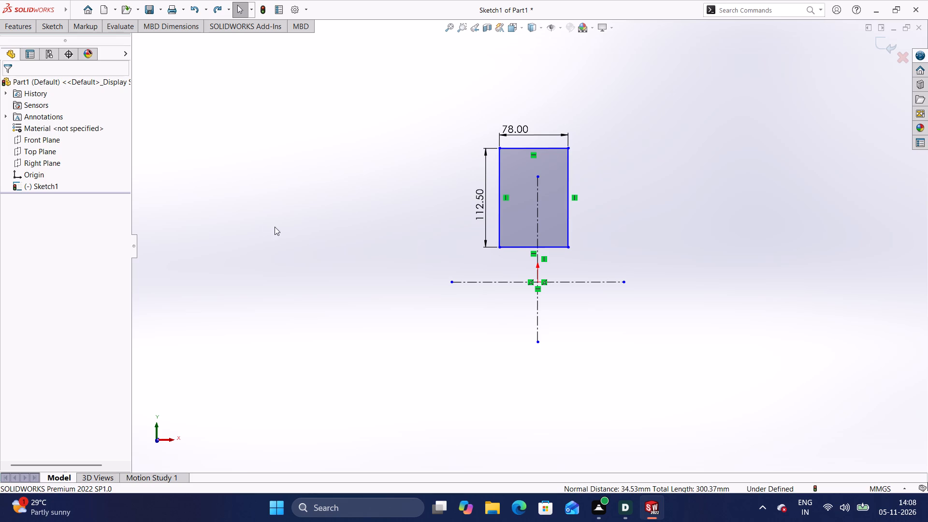
Make the rectangle's left and right edges symmetric about the vertical centerline.
left_click(497, 229)
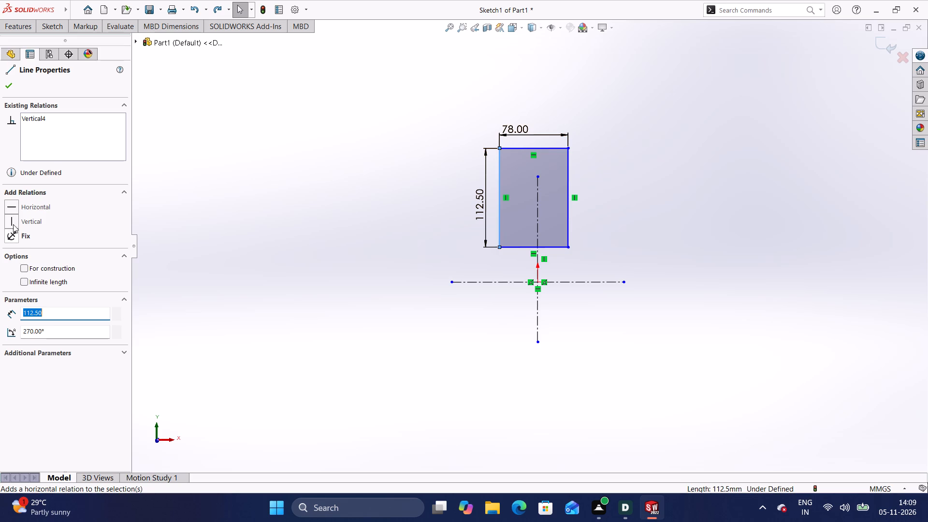
left_click(3, 79)
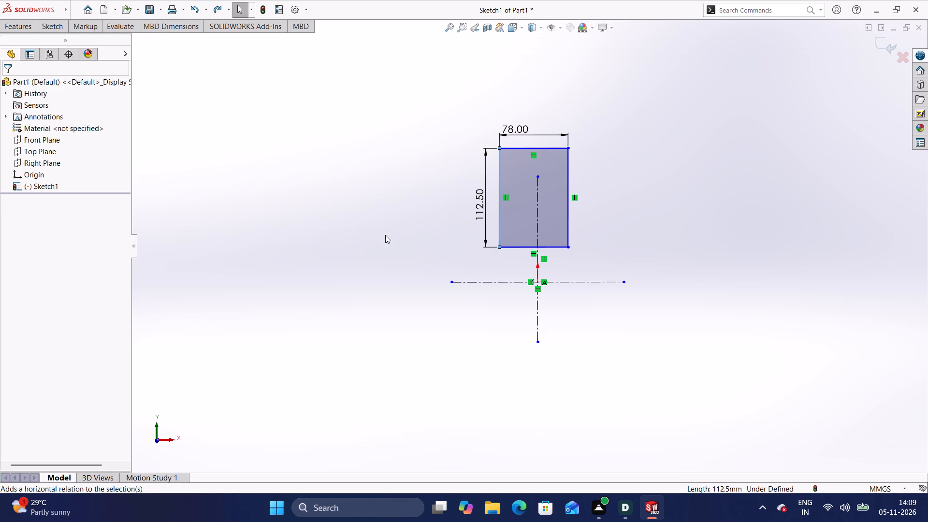
left_click(498, 191, "shift")
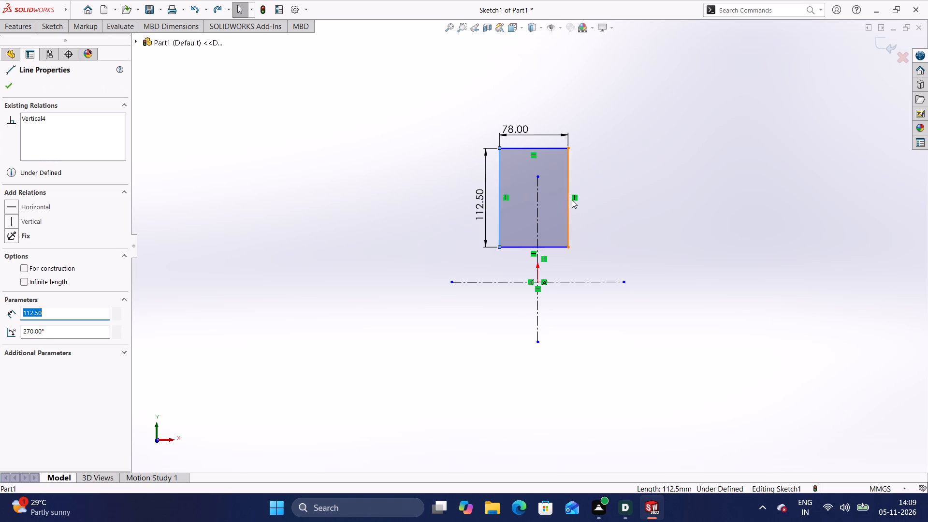
left_click(567, 194, "shift")
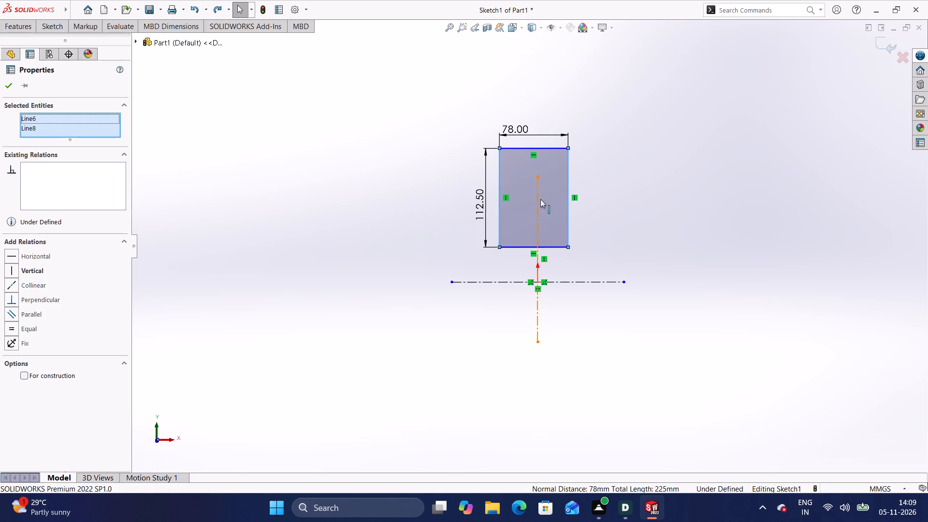
left_click(536, 195, "shift")
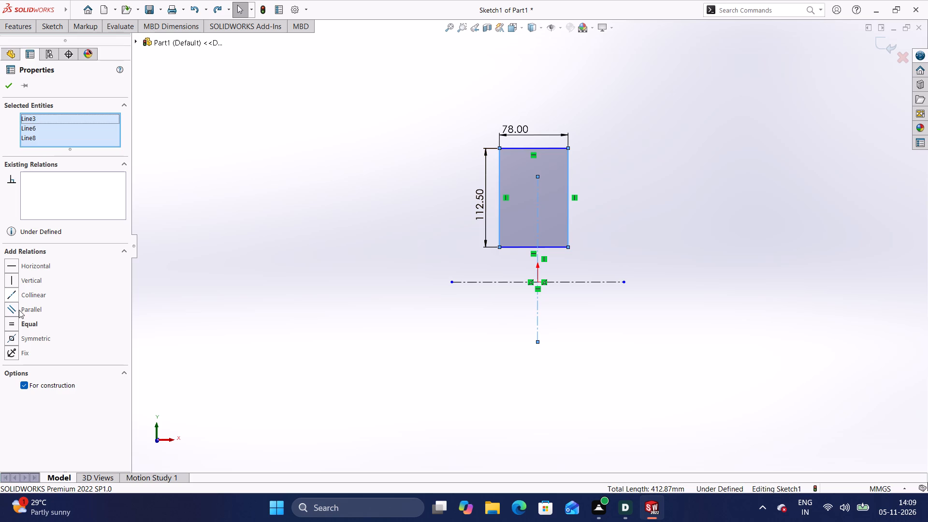
left_click(16, 340, "shift")
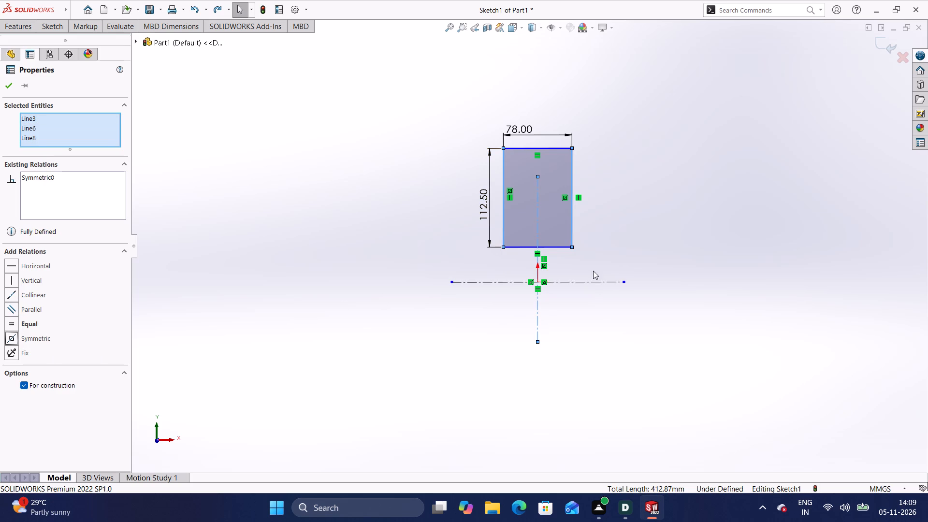
scroll(581, 195, "up", 3)
scroll(580, 195, "down", 4)
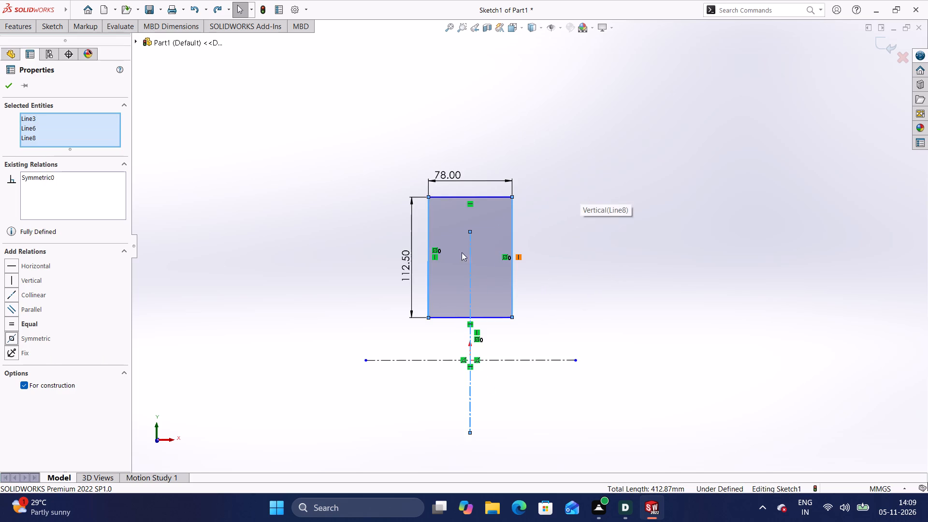
scroll(453, 252, "down", 2)
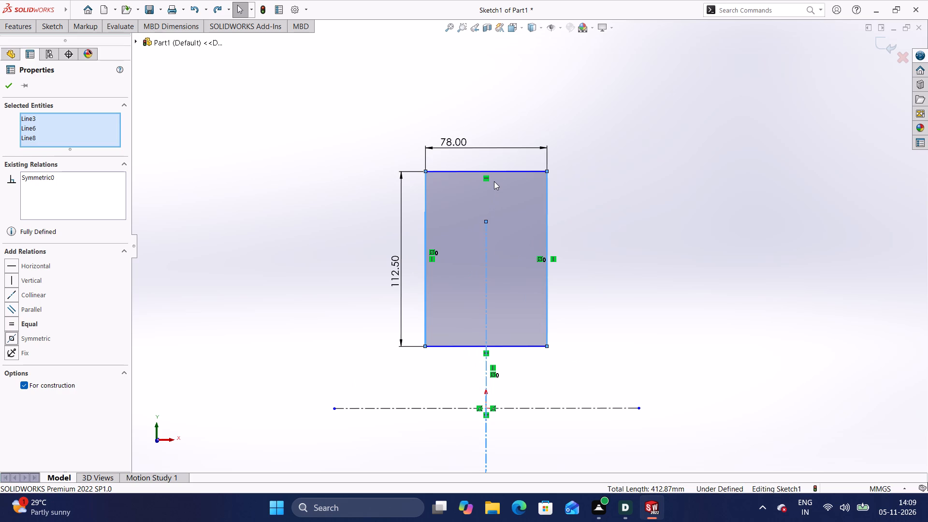
scroll(494, 181, "up", 1)
scroll(494, 181, "down", 3)
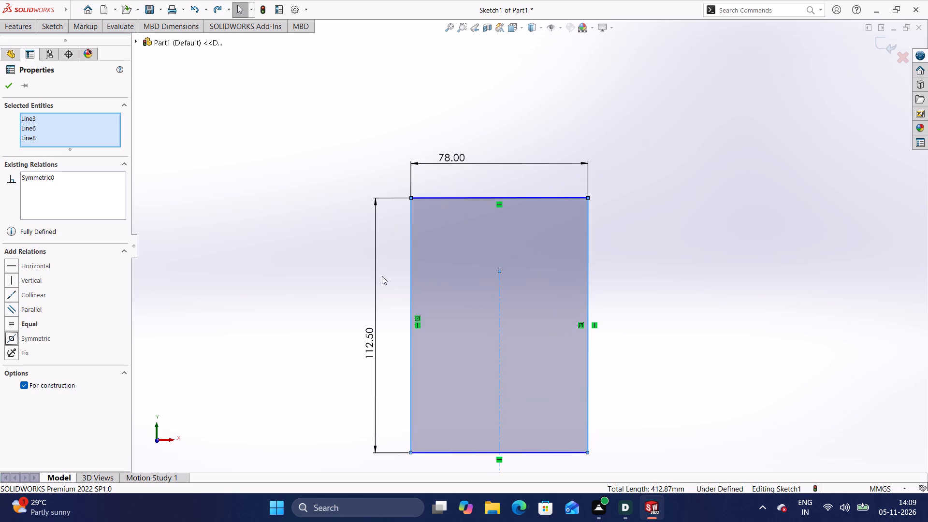
left_click(10, 88)
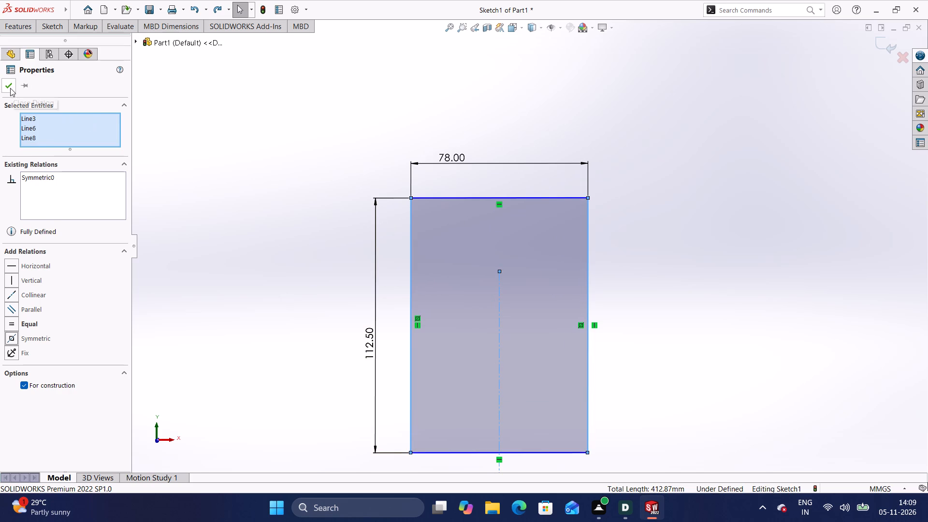
Sketch a vertical line about 40.5 mm long from the midpoint of the rectangle's top edge down along the centerline.
left_click(53, 28)
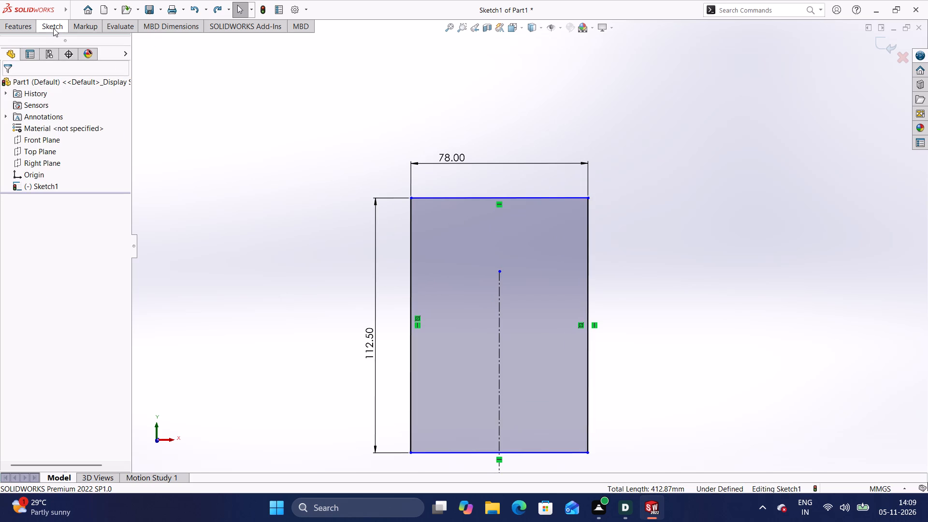
left_click(102, 42)
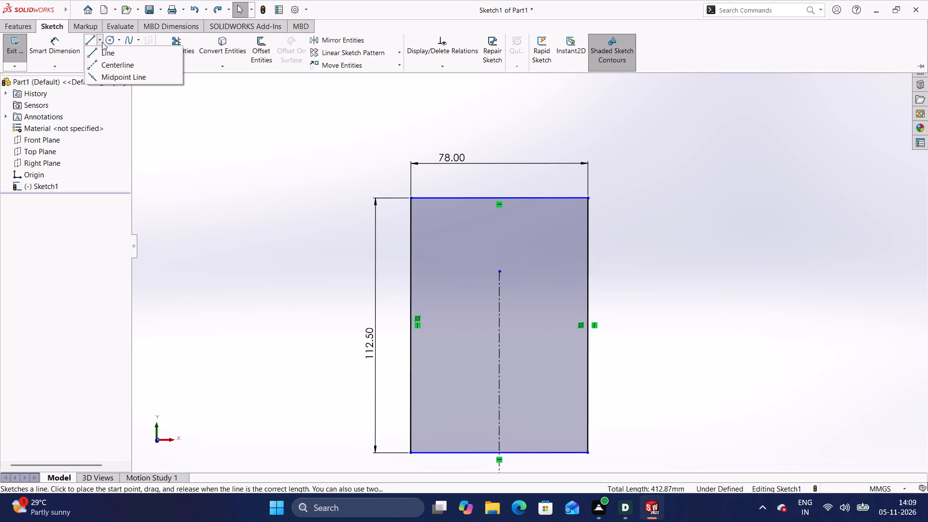
left_click(99, 39)
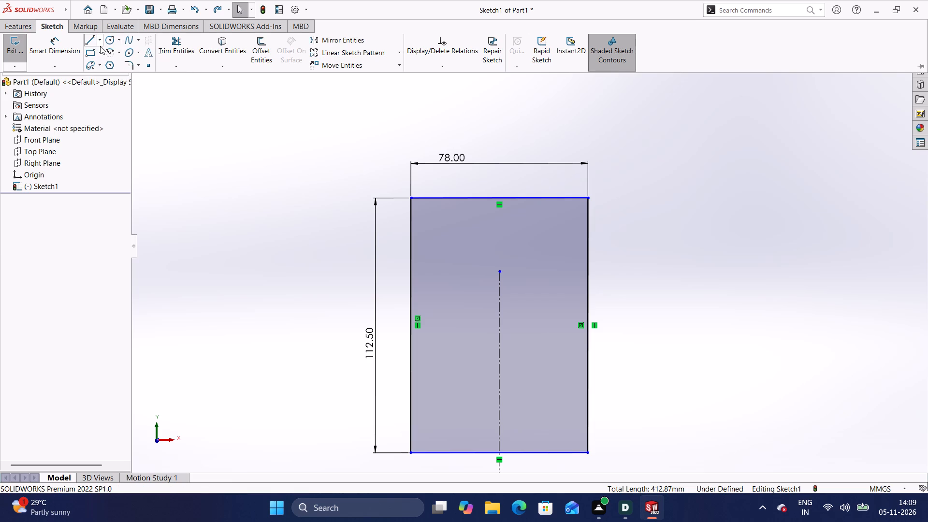
left_click(99, 37)
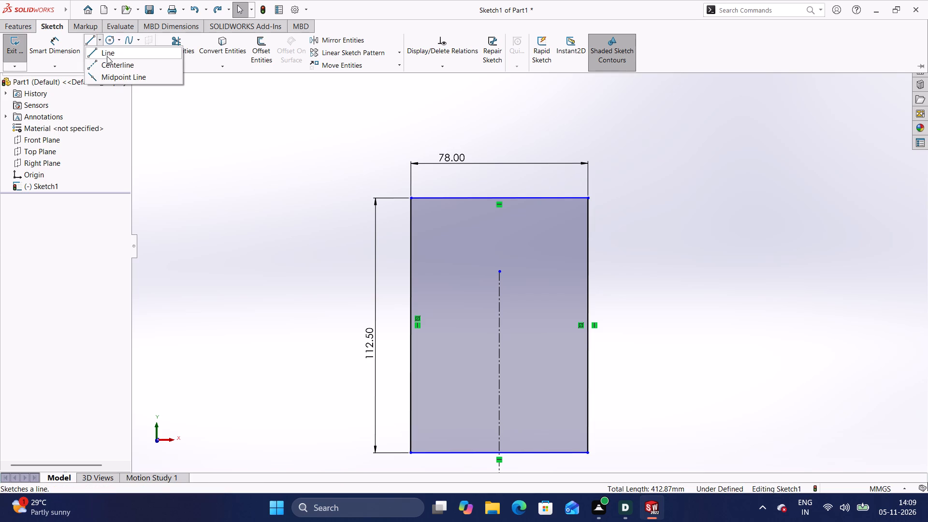
left_click(107, 56)
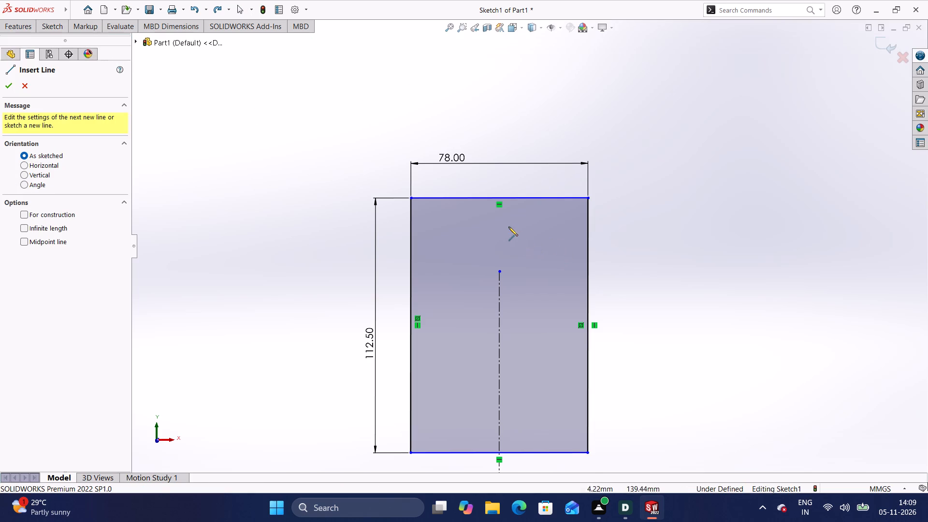
left_click(498, 197)
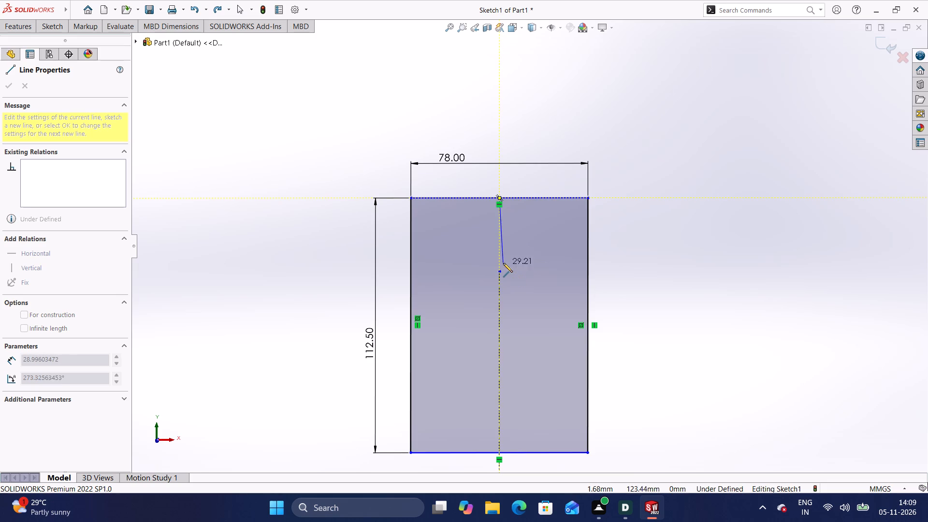
left_click(498, 290)
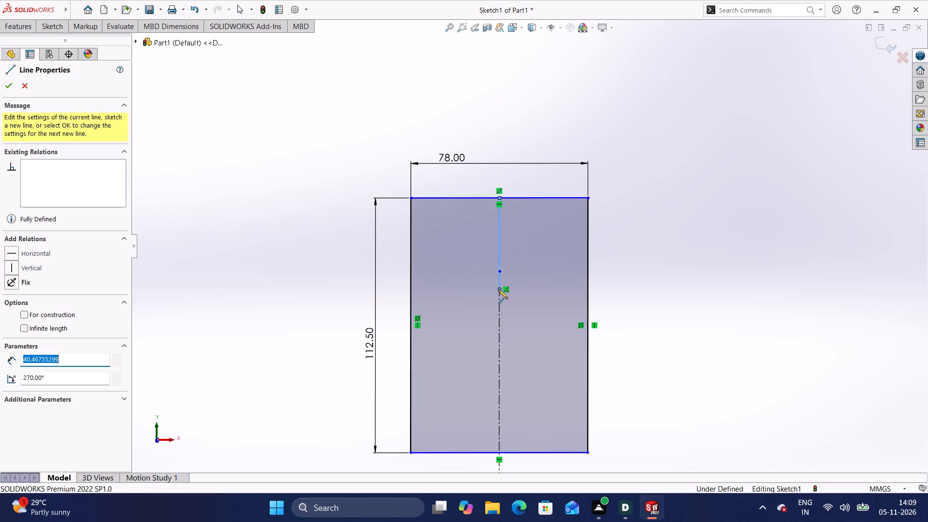
key("Escape")
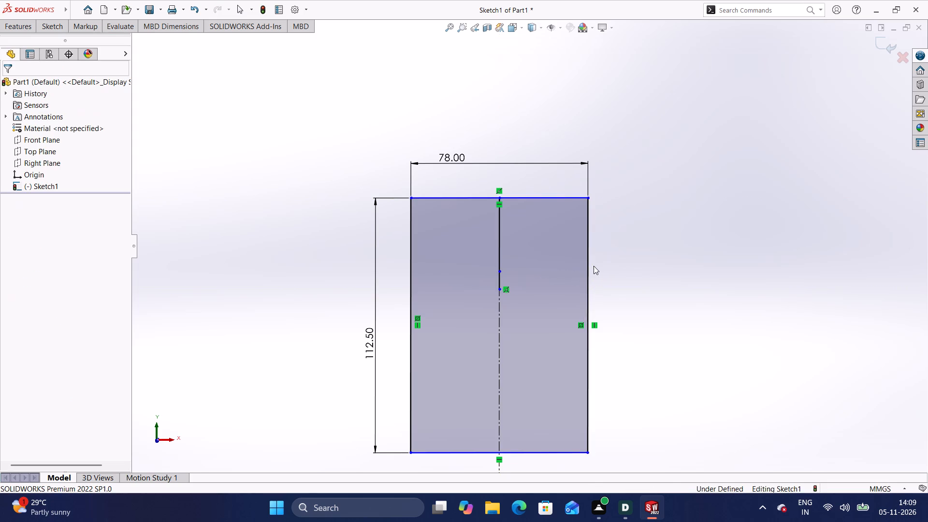
Dimension the inner vertical line below the rectangle's top edge as 18 mm, placing the dimension outside the rectangle's right edge.
left_click(59, 33)
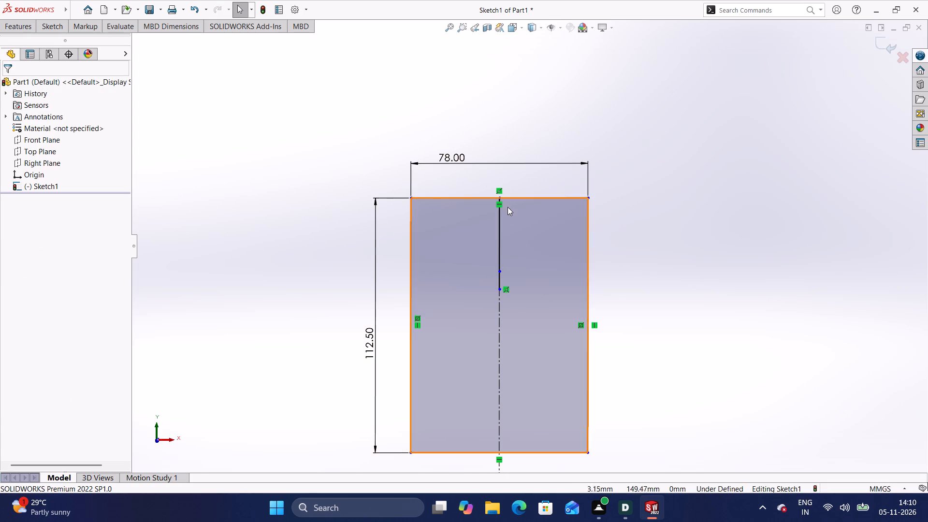
left_click(57, 28)
left_click(60, 47)
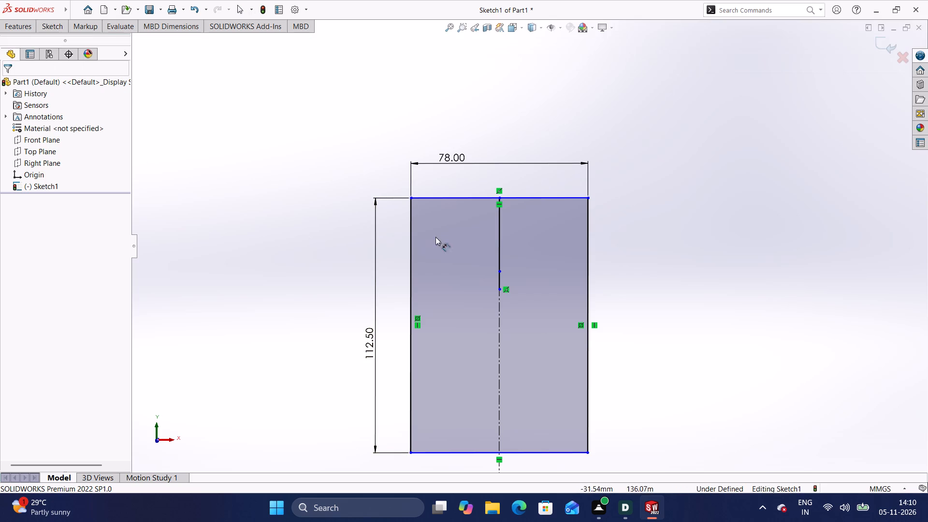
left_click(500, 241)
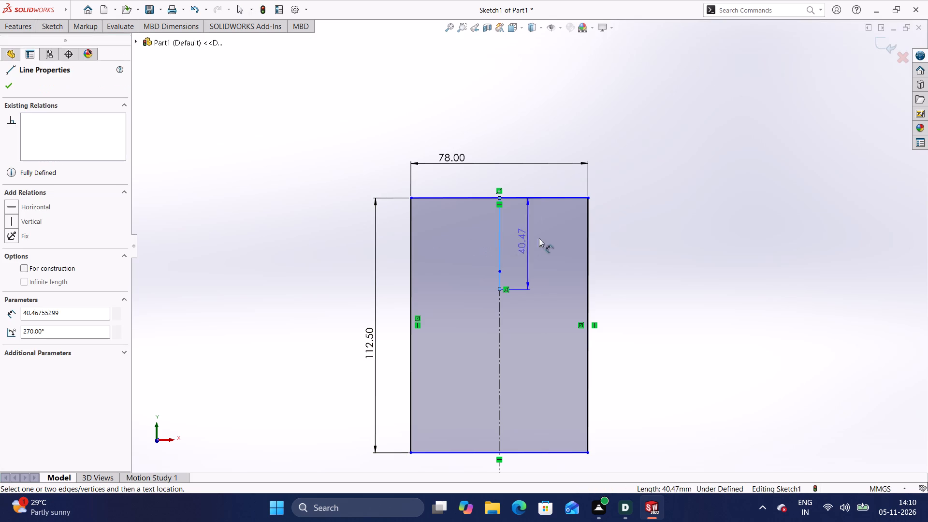
left_click(642, 238)
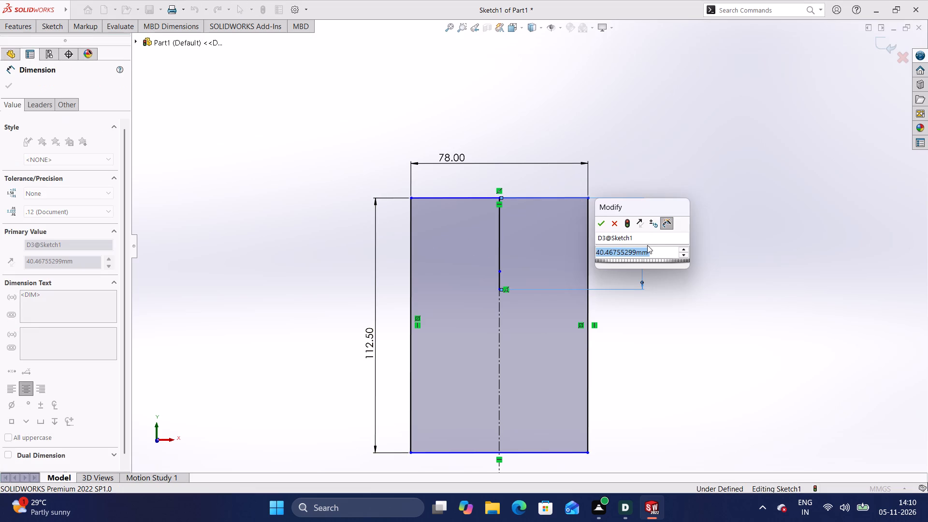
left_click(654, 252)
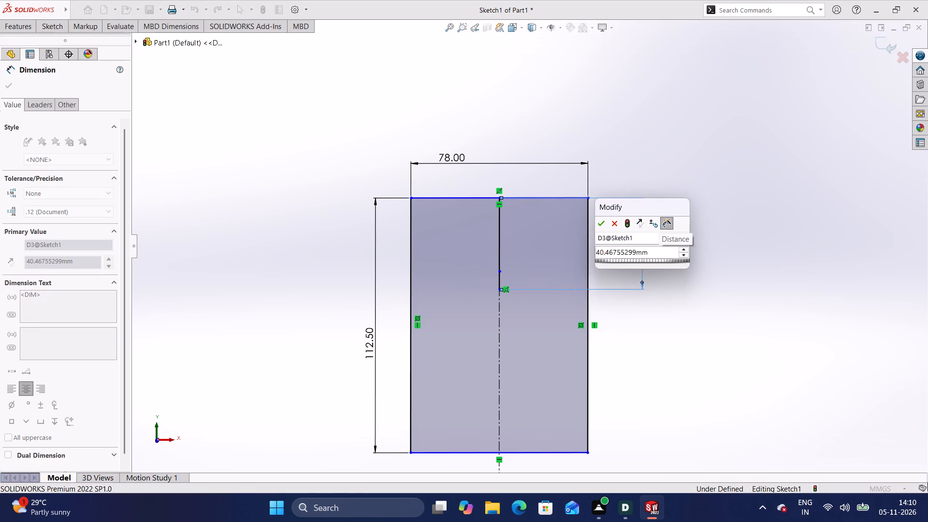
key("BackSpace")
key("BackSpace")
key("BackSpace")
key("BackSpace")
key("BackSpace")
key("BackSpace")
key("BackSpace")
key("BackSpace")
key("BackSpace")
key("BackSpace")
key("BackSpace")
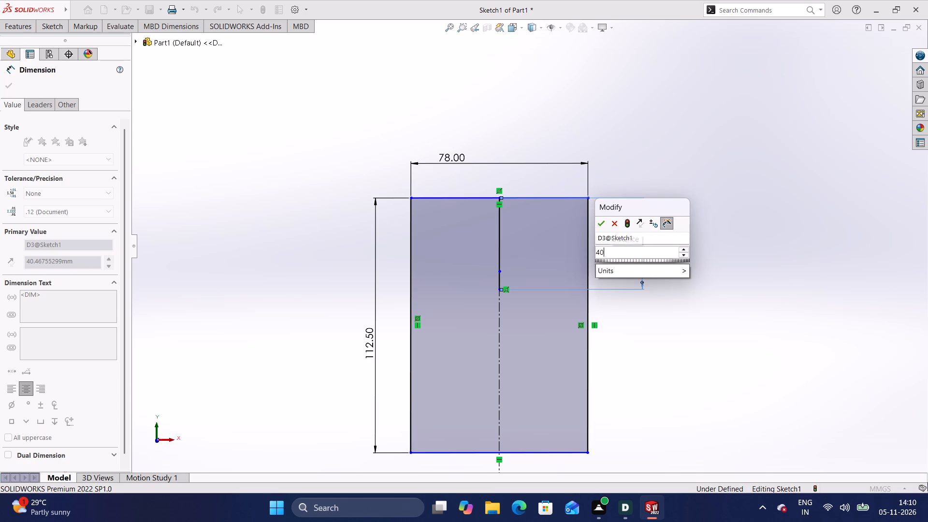
key("BackSpace")
key("BackSpace")
key("BackSpace")
key("BackSpace")
type("18")
key("Return")
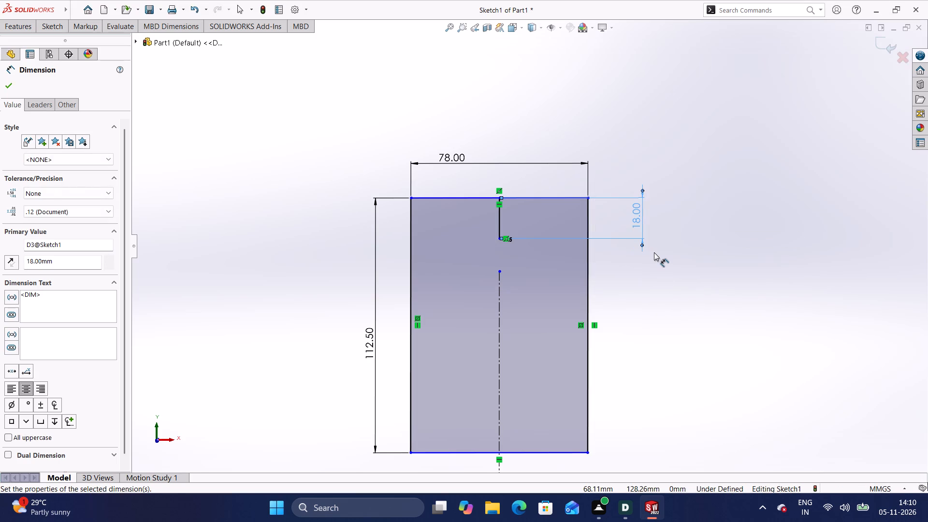
left_click(654, 252)
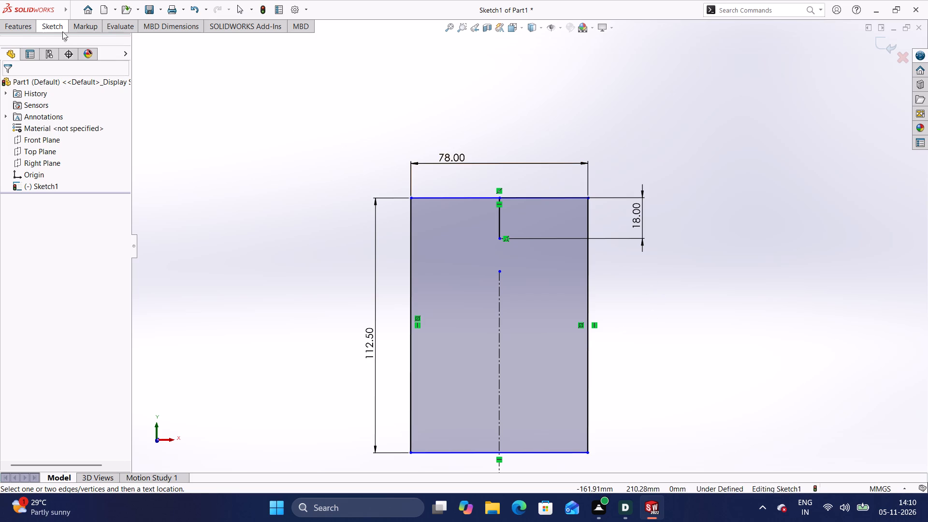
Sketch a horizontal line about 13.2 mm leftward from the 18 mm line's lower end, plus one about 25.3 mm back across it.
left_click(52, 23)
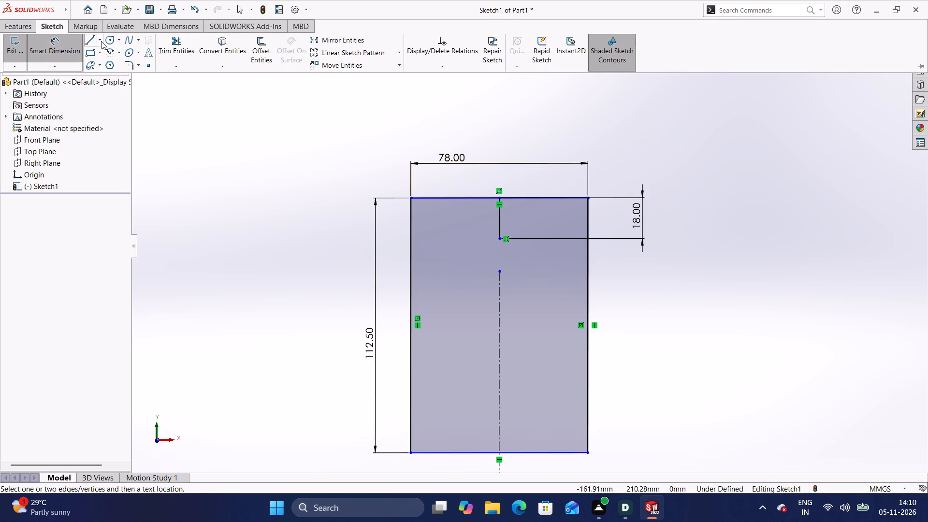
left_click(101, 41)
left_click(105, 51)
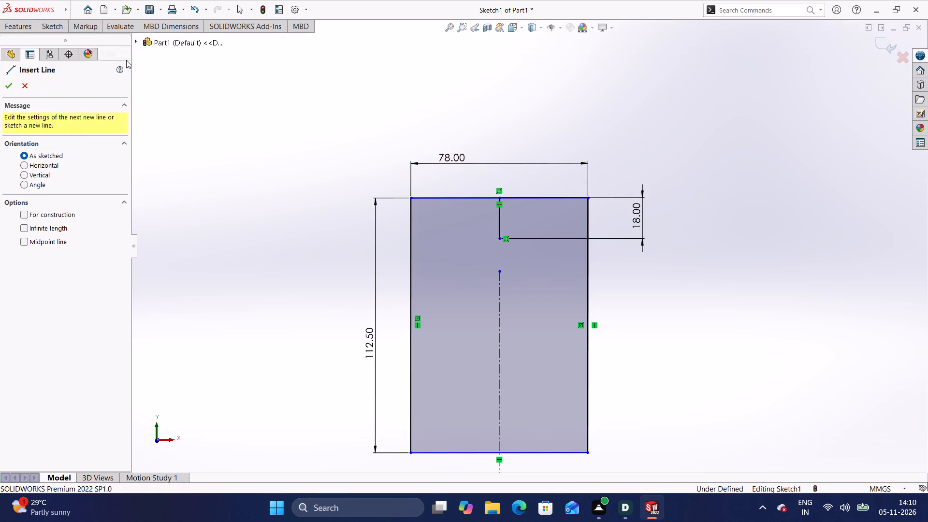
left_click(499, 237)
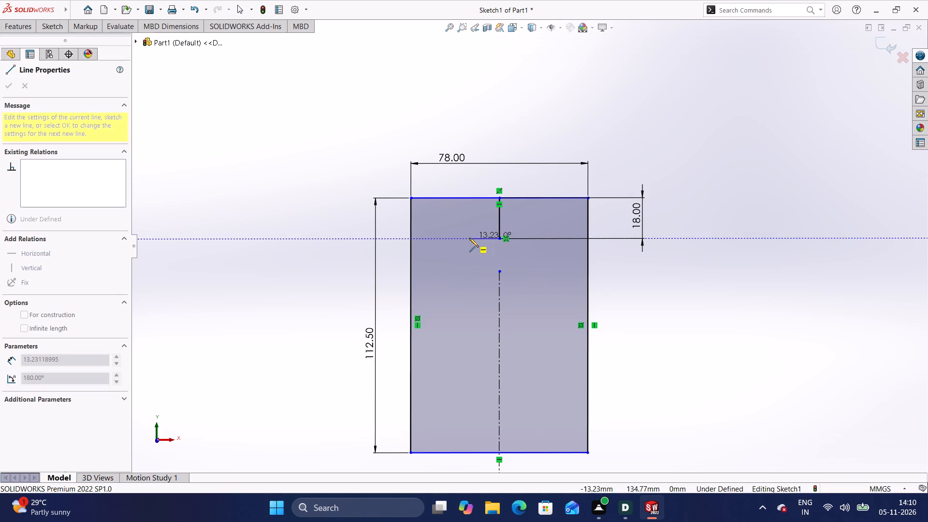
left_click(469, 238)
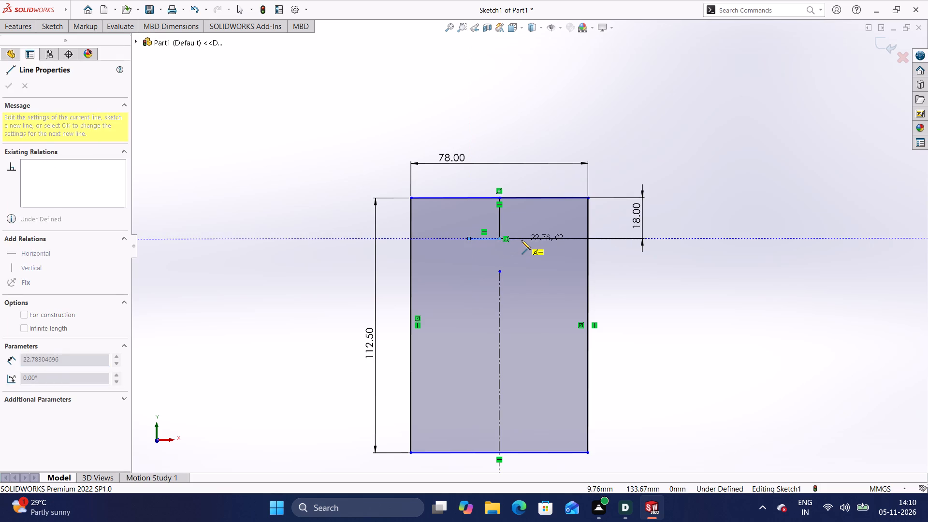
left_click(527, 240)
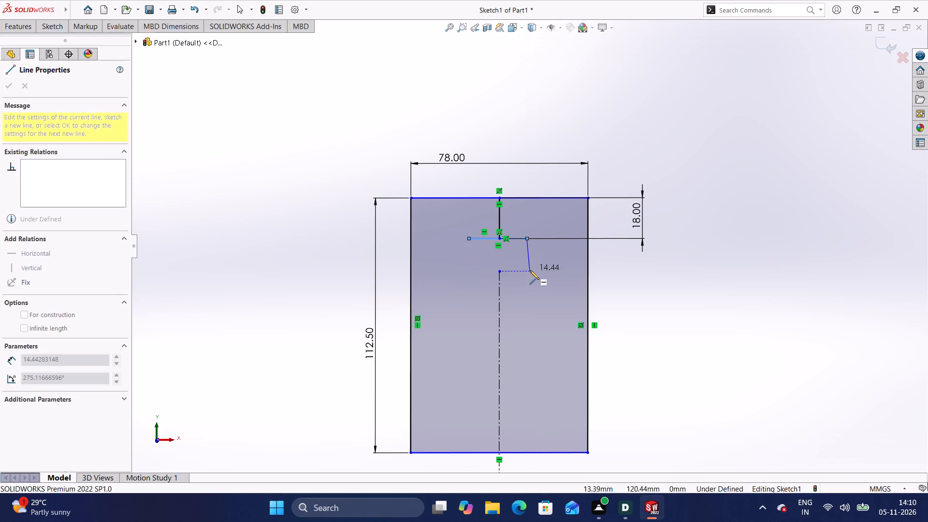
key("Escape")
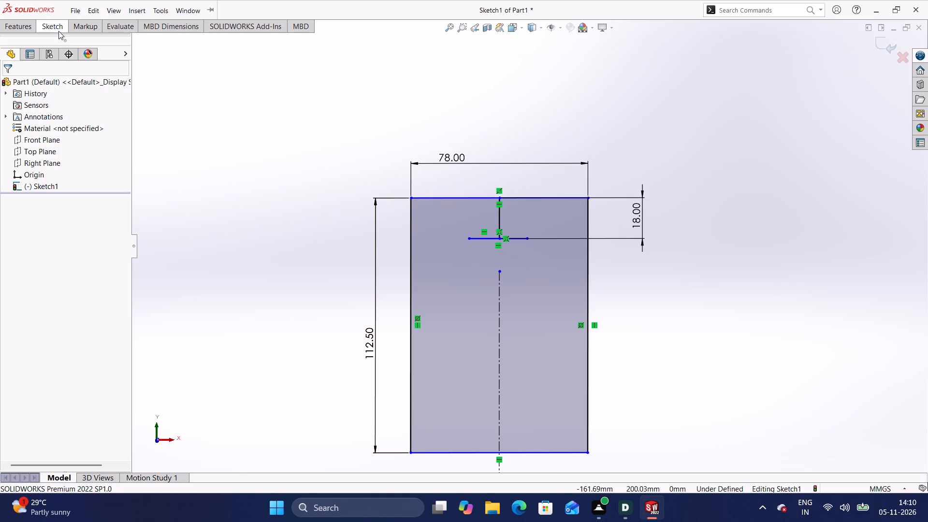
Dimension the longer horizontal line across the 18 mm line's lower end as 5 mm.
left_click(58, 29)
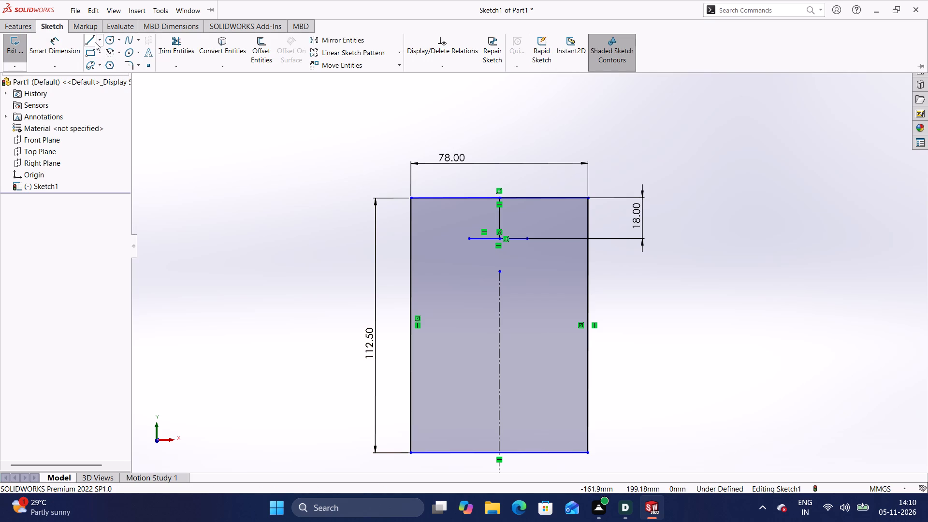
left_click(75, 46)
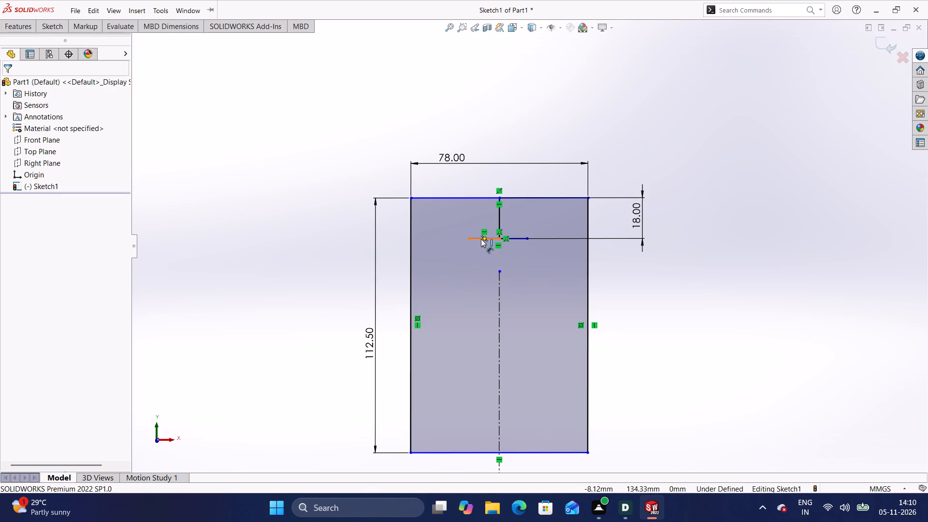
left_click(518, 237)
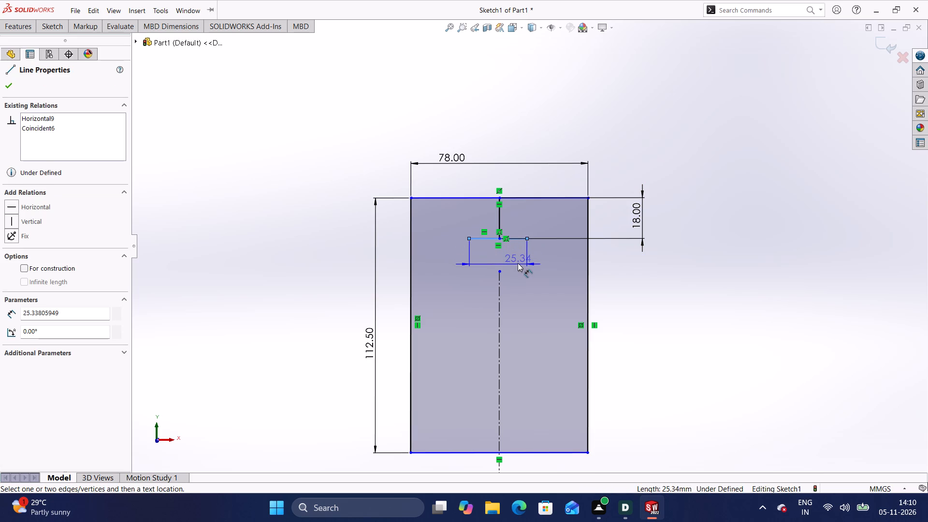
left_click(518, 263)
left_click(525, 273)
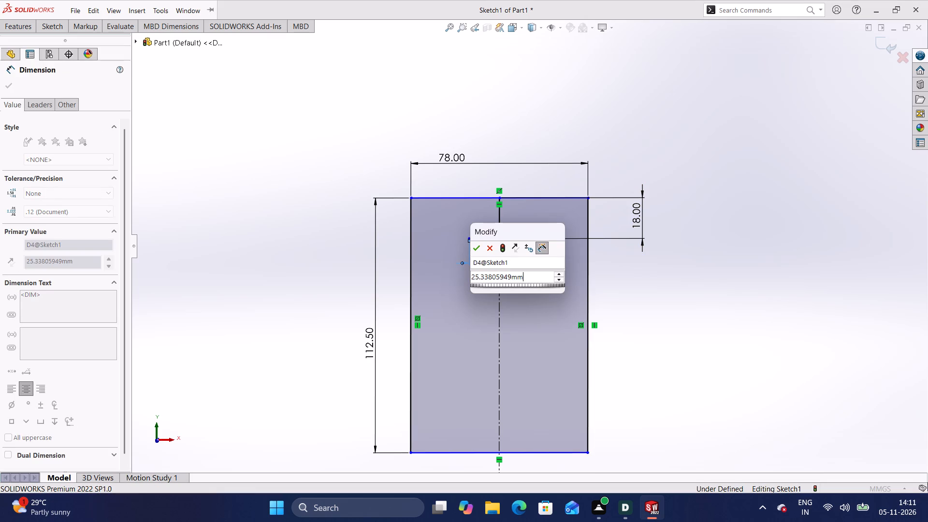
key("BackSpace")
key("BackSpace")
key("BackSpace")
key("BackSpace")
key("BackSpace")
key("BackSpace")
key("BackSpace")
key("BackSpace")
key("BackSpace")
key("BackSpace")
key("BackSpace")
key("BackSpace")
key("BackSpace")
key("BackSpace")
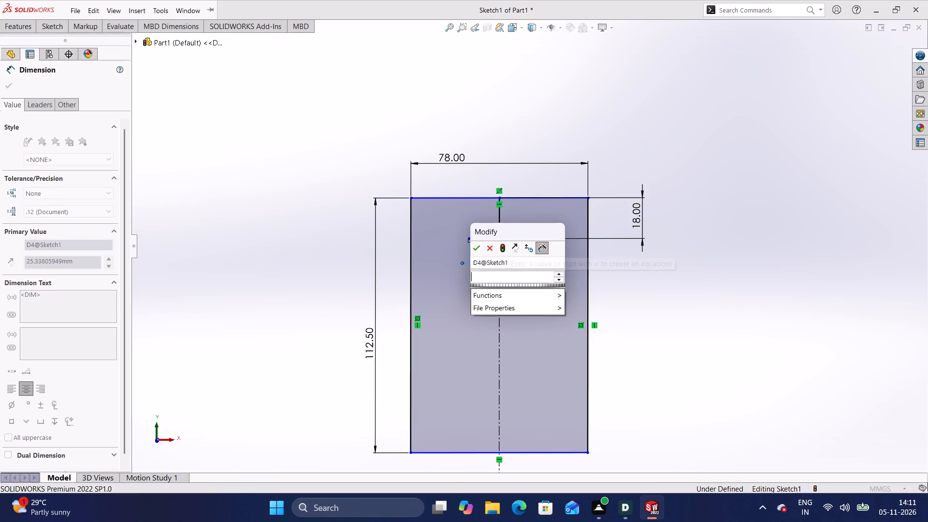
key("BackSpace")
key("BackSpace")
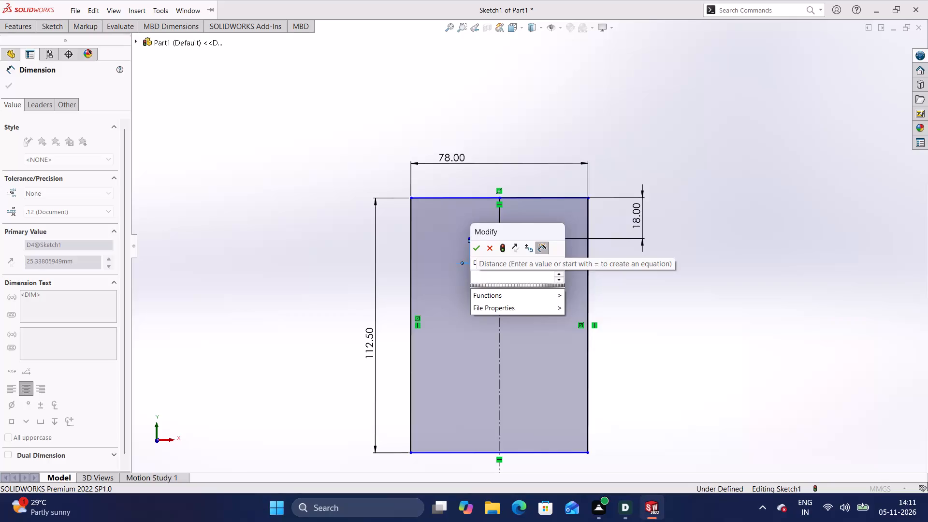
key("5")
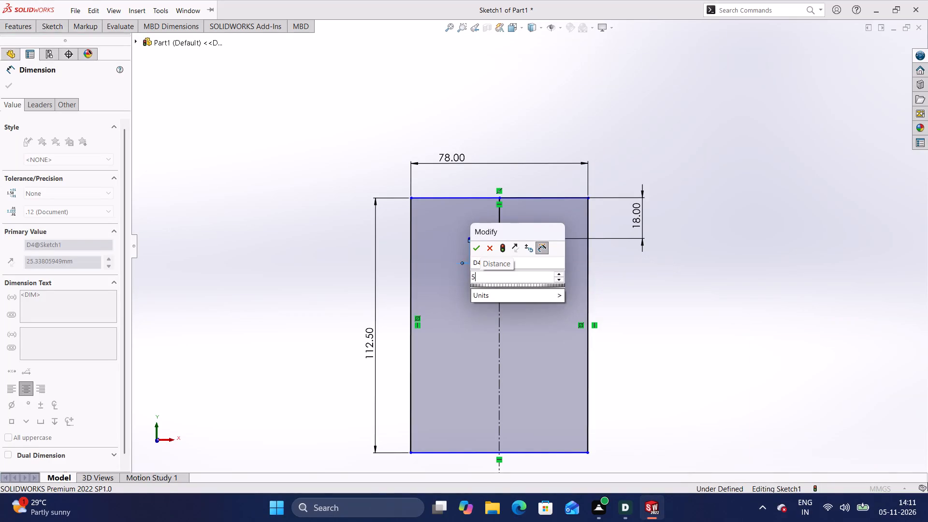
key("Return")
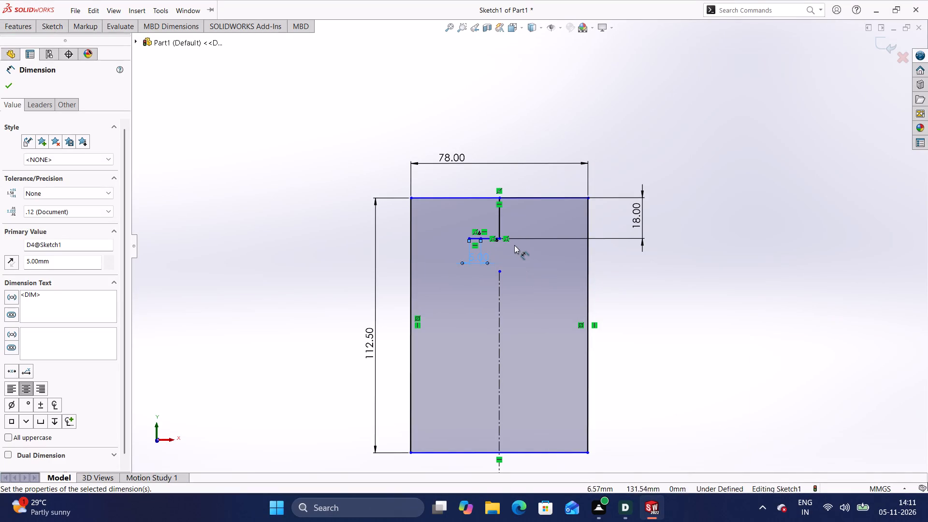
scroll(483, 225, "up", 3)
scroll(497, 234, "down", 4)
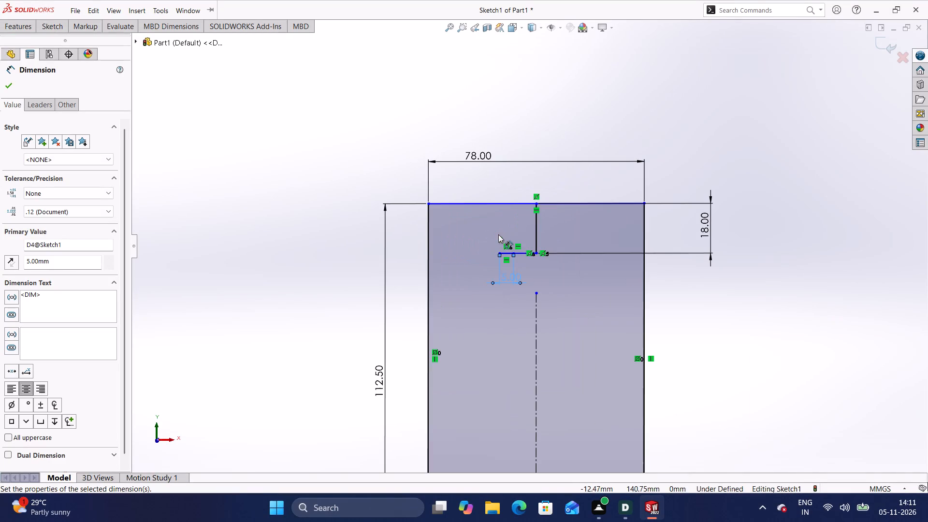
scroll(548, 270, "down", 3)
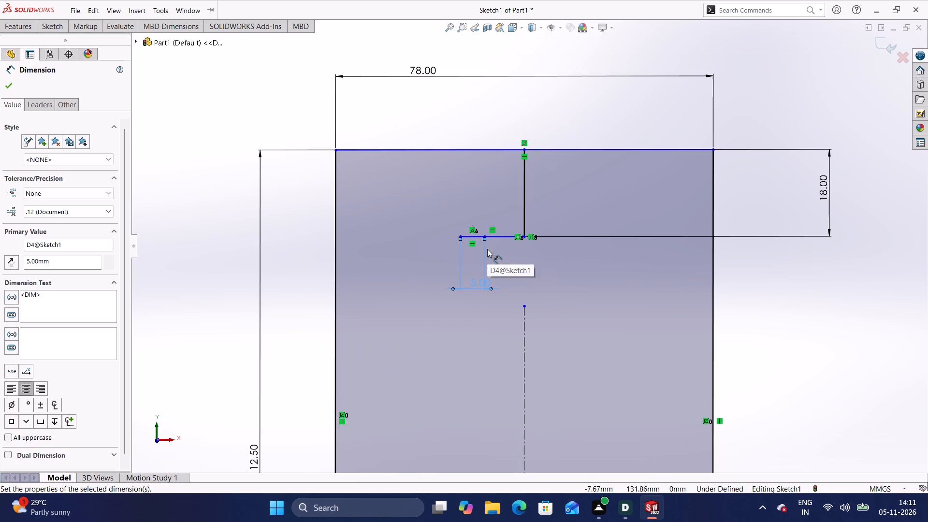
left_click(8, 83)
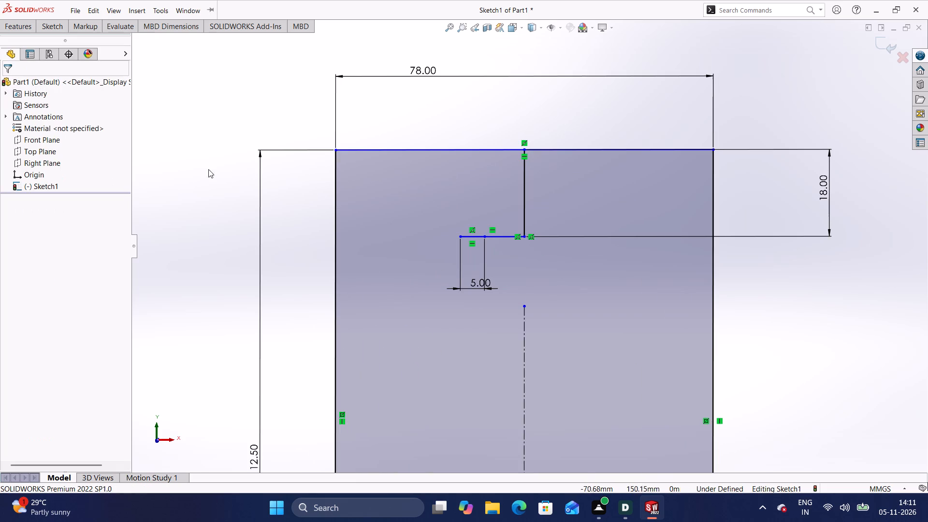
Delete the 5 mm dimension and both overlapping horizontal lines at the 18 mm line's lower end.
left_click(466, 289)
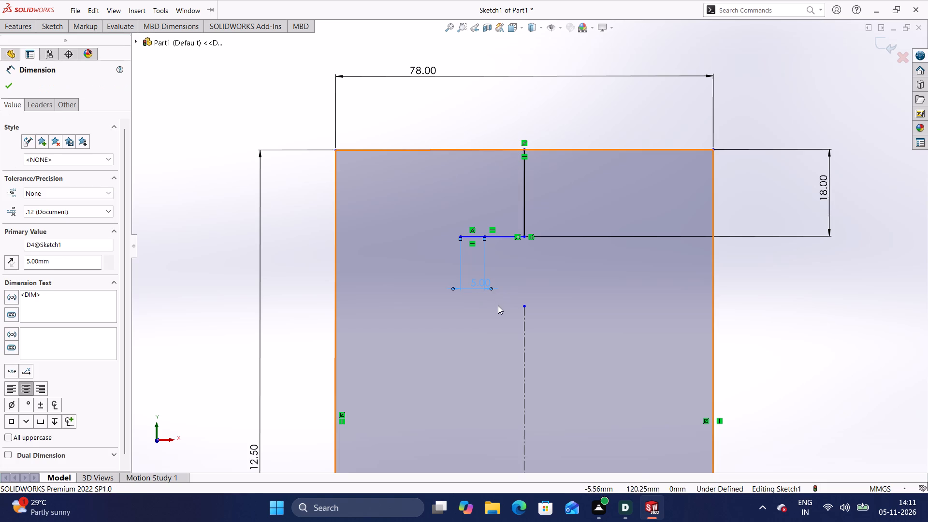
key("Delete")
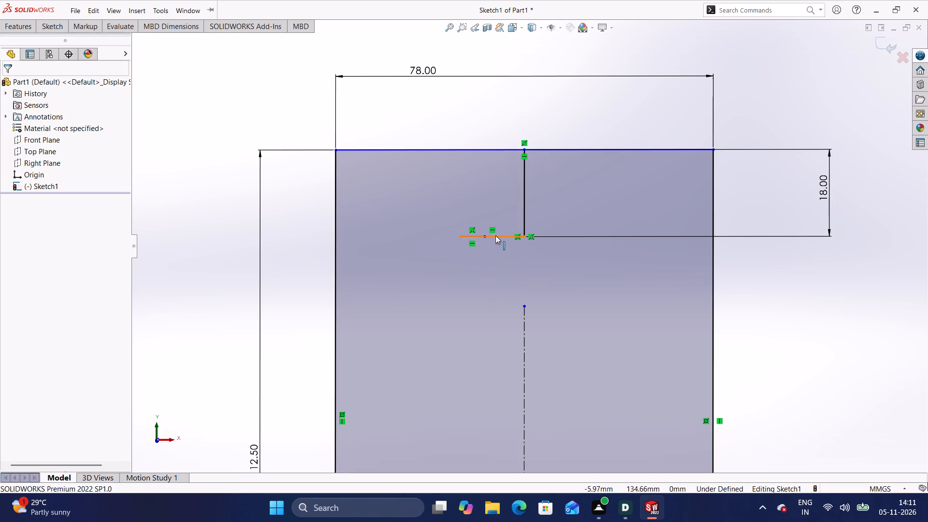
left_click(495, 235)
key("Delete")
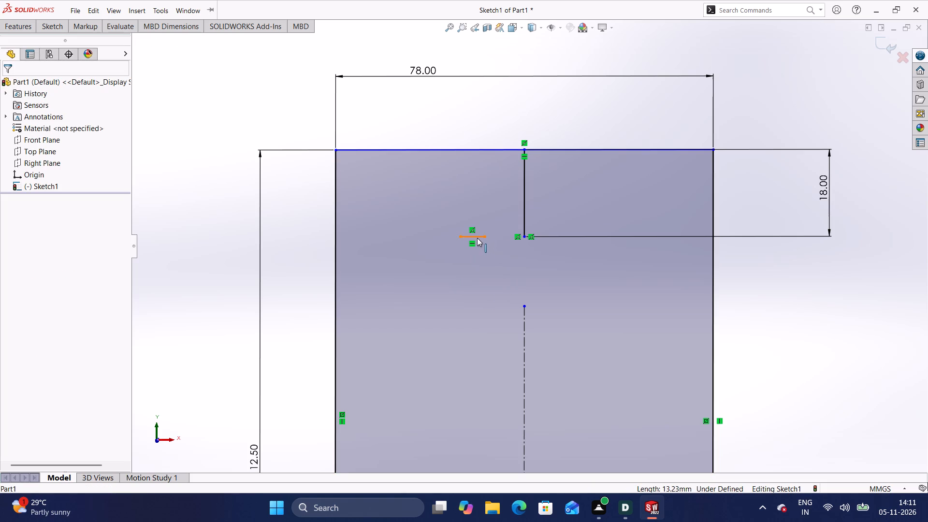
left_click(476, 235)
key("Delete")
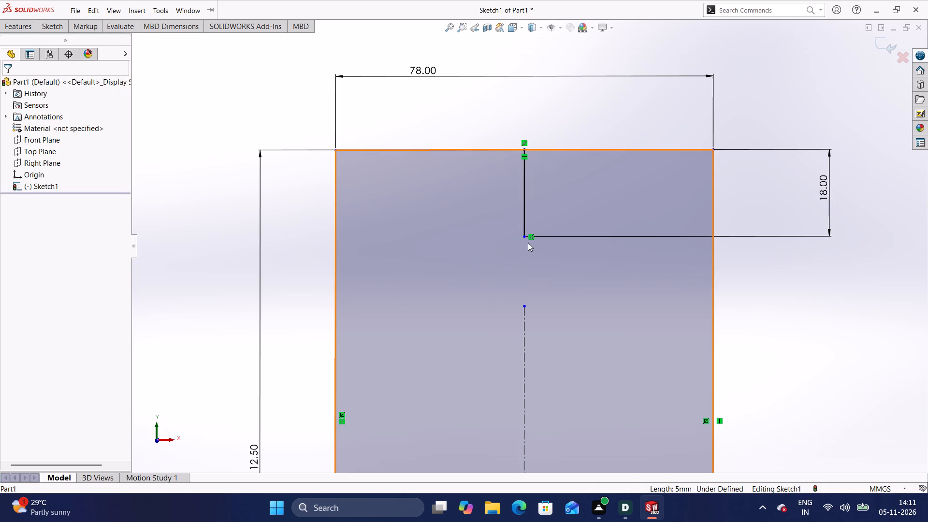
Sketch a single horizontal line about 17.5 mm long crossing the lower end of the 18 mm vertical line.
left_click(63, 26)
left_click(98, 45)
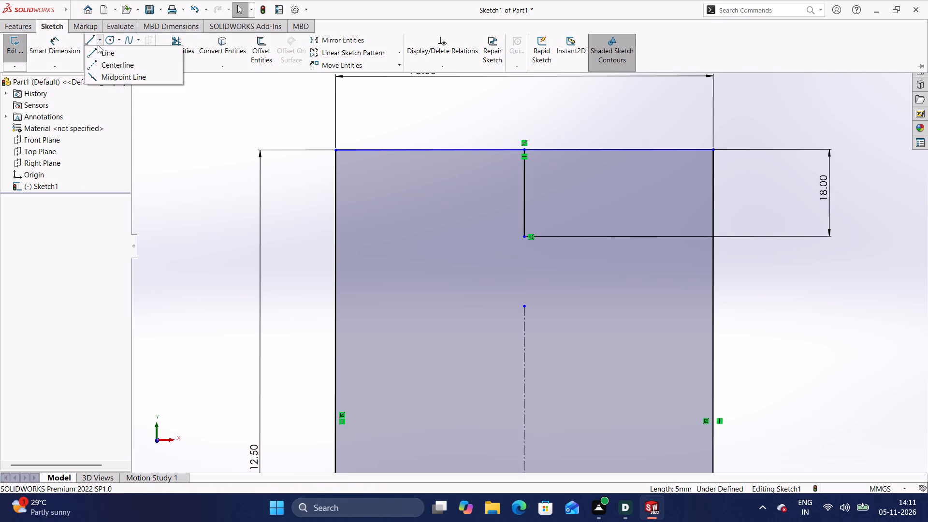
left_click(106, 50)
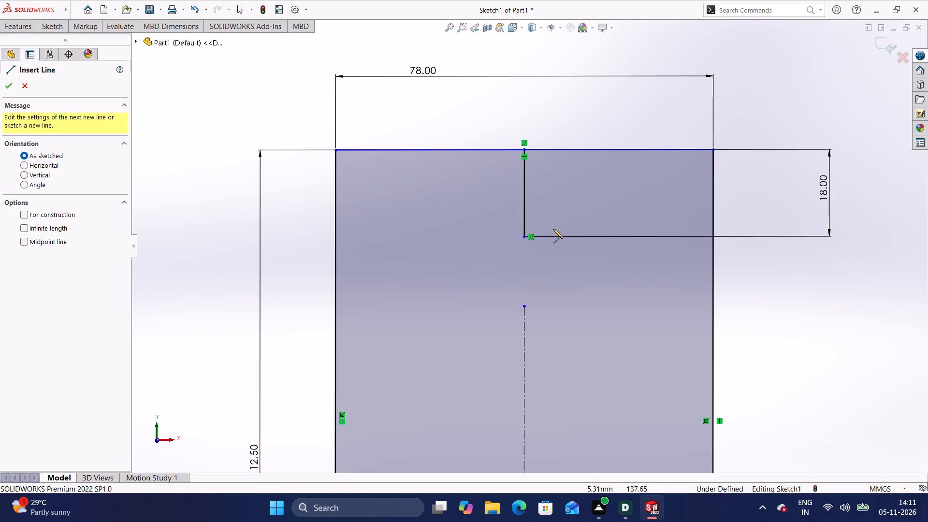
left_click(492, 236)
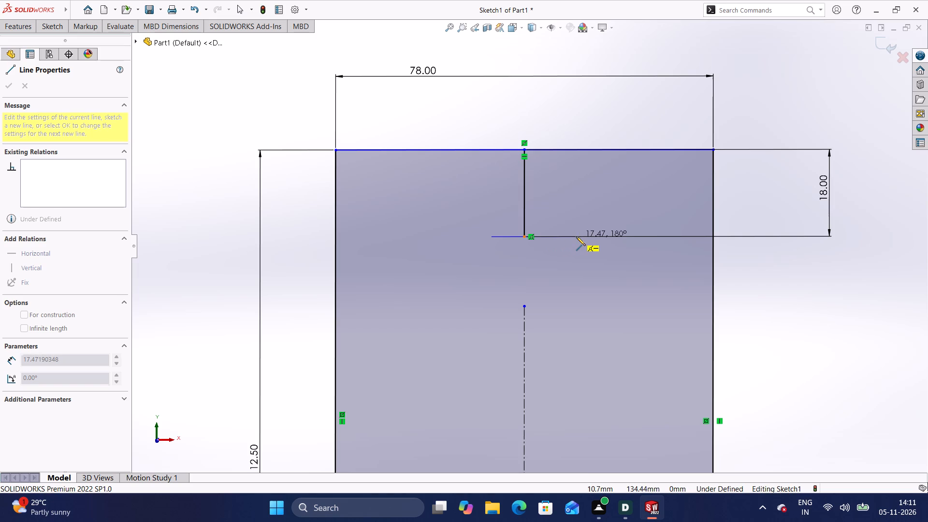
left_click(576, 236)
key("Escape")
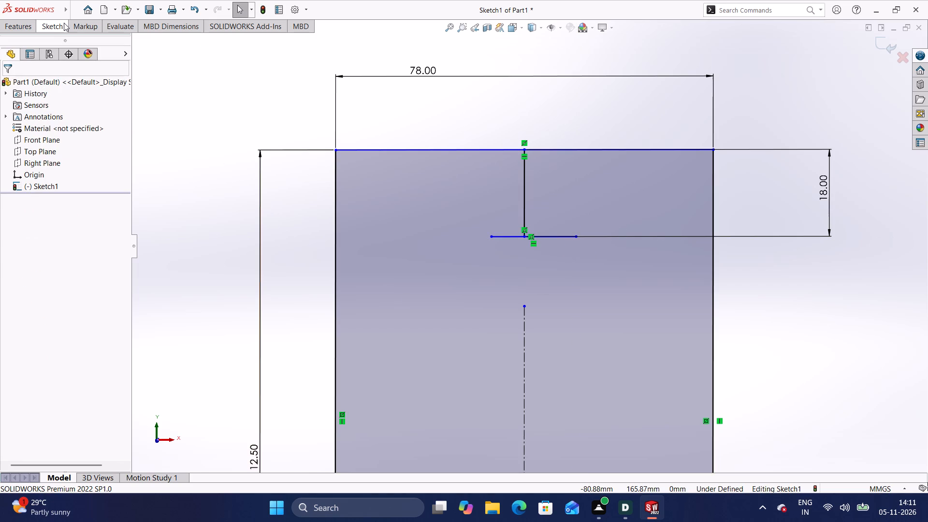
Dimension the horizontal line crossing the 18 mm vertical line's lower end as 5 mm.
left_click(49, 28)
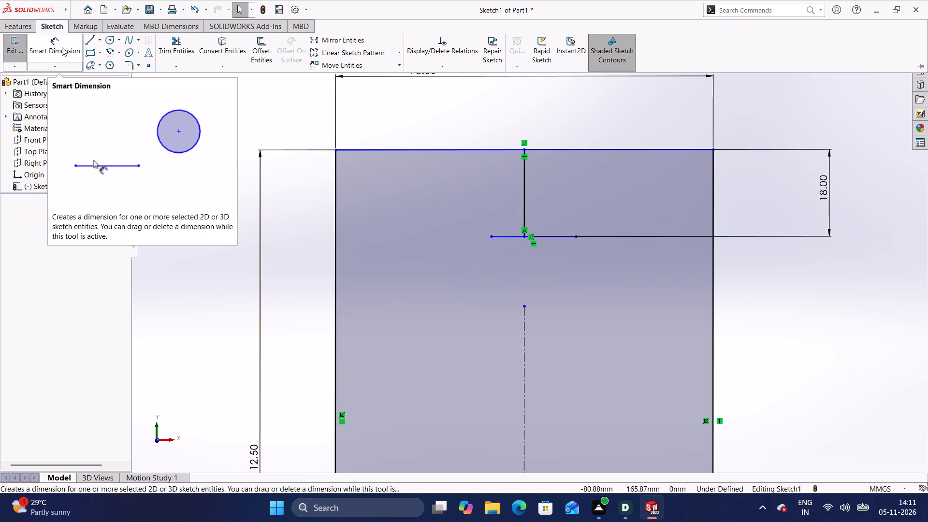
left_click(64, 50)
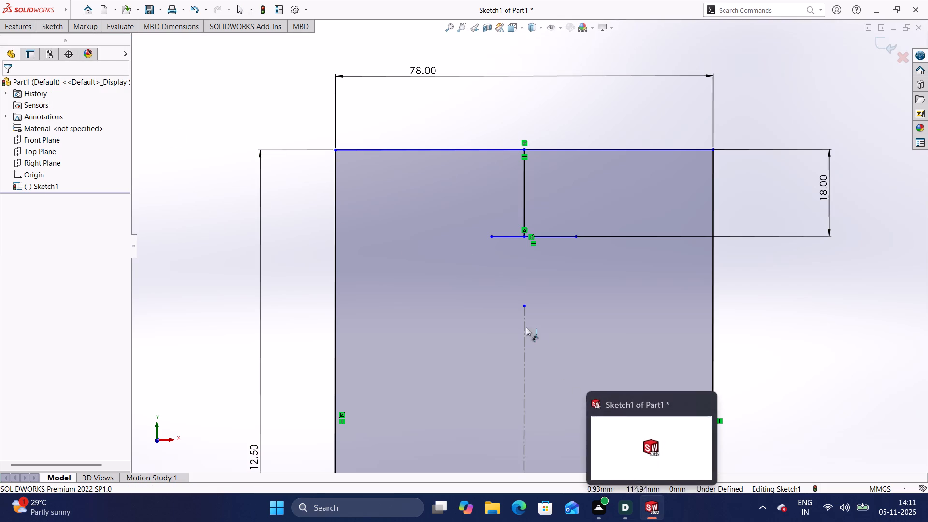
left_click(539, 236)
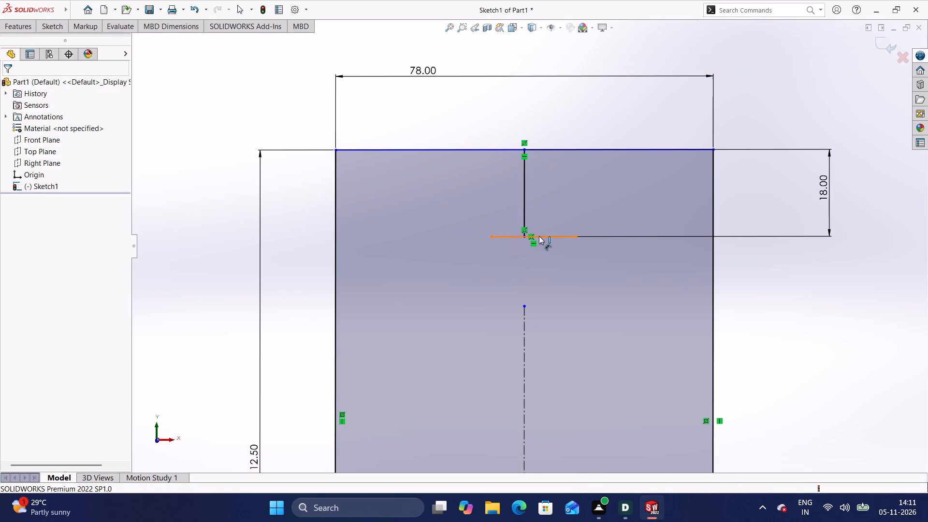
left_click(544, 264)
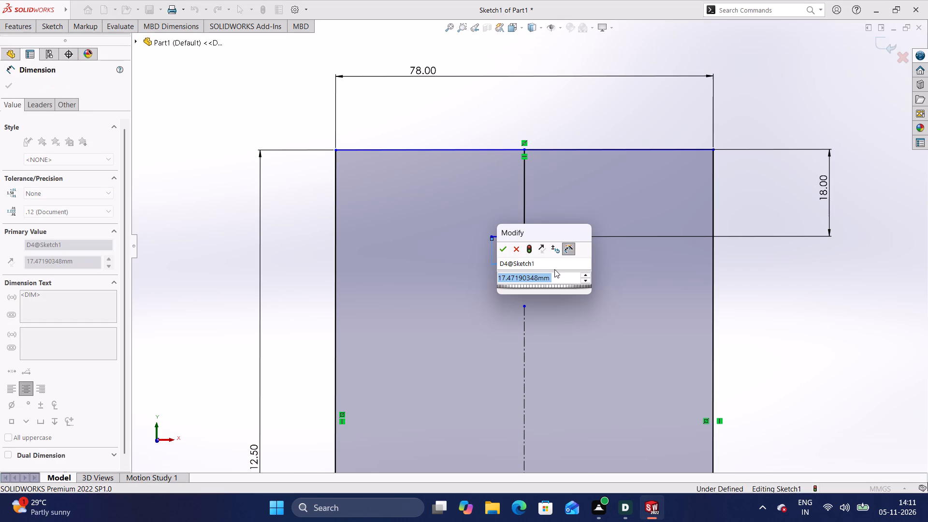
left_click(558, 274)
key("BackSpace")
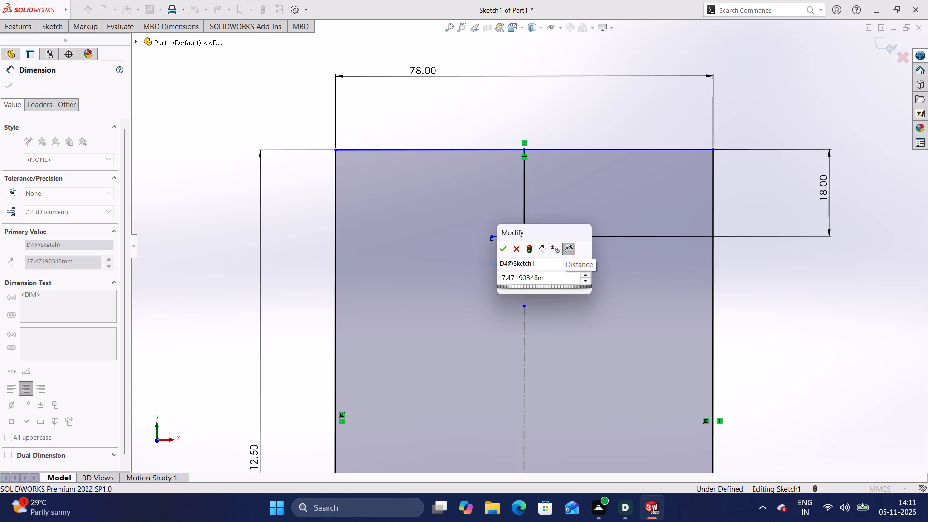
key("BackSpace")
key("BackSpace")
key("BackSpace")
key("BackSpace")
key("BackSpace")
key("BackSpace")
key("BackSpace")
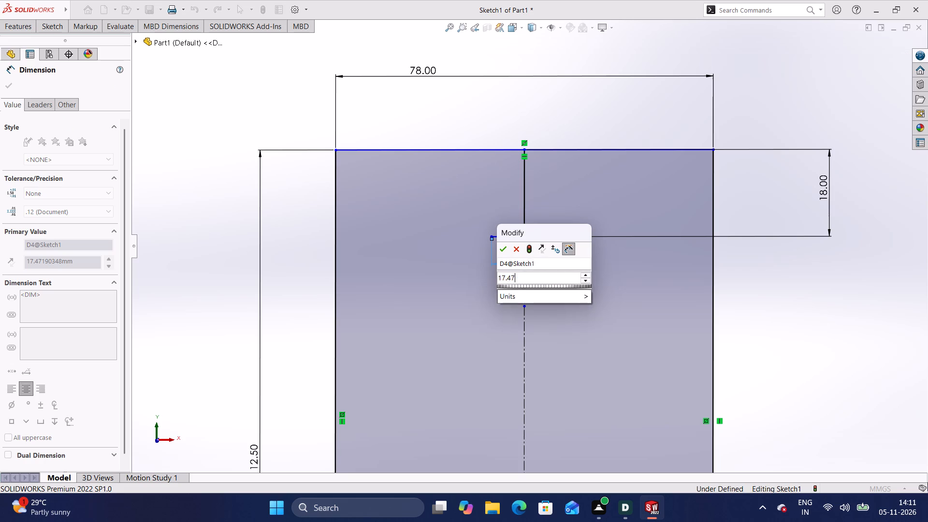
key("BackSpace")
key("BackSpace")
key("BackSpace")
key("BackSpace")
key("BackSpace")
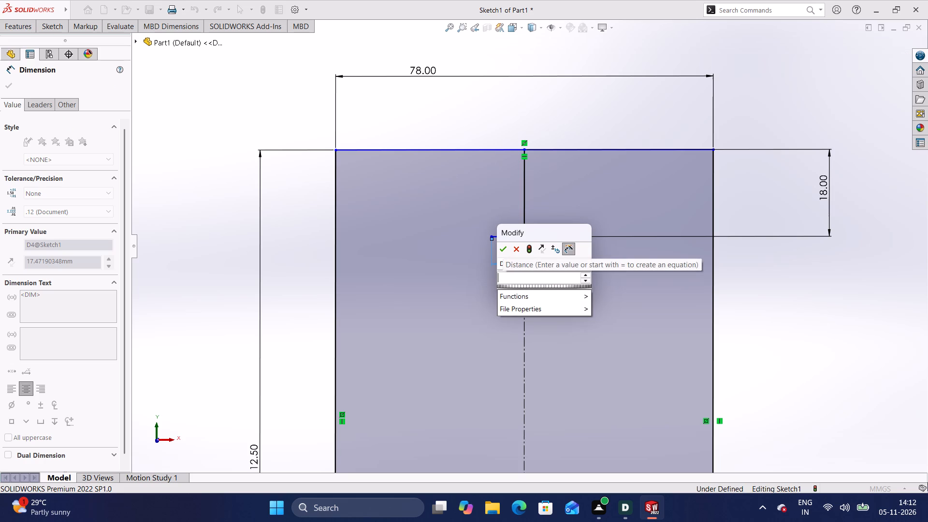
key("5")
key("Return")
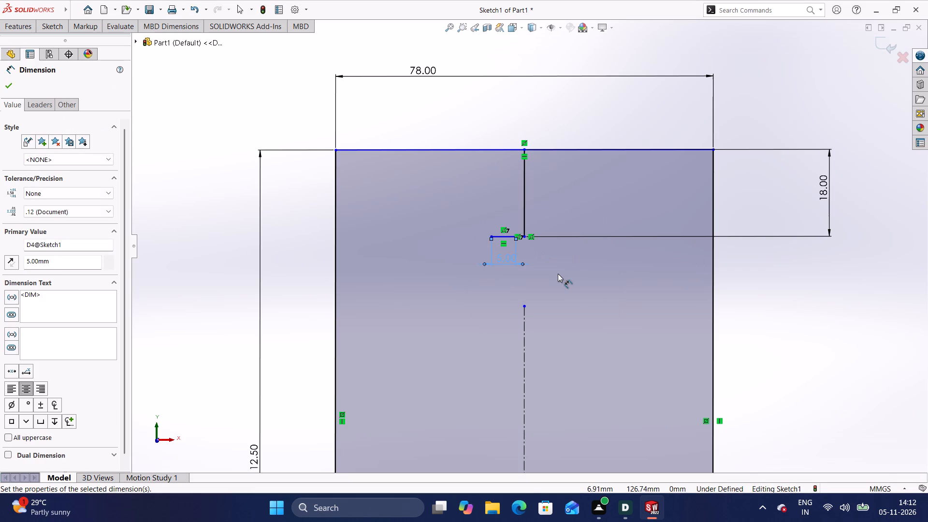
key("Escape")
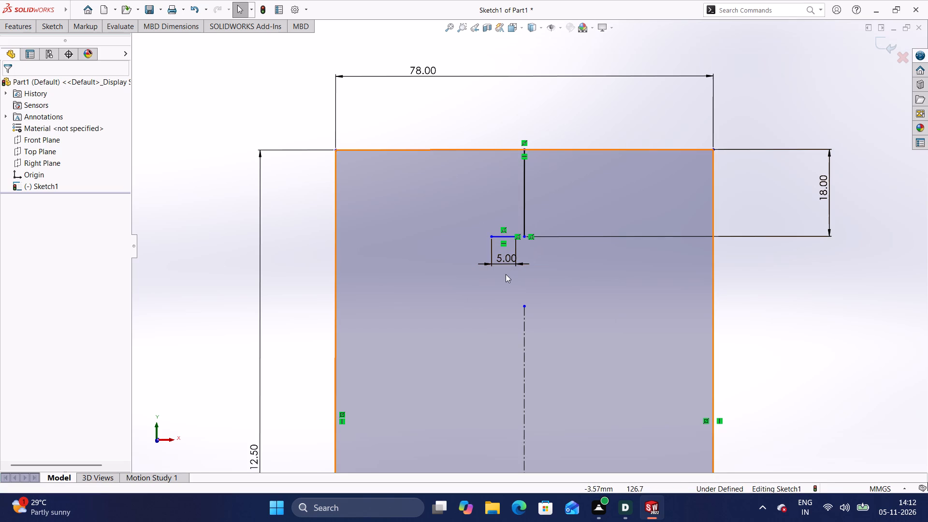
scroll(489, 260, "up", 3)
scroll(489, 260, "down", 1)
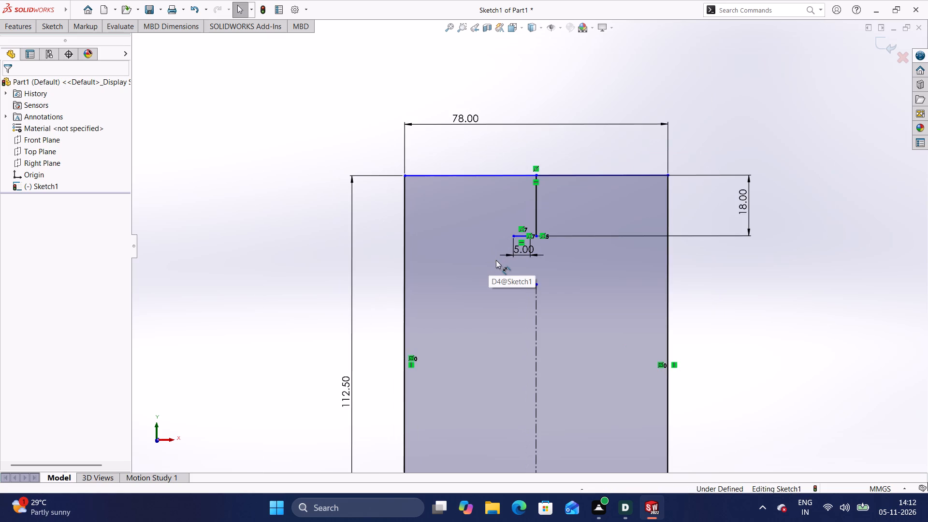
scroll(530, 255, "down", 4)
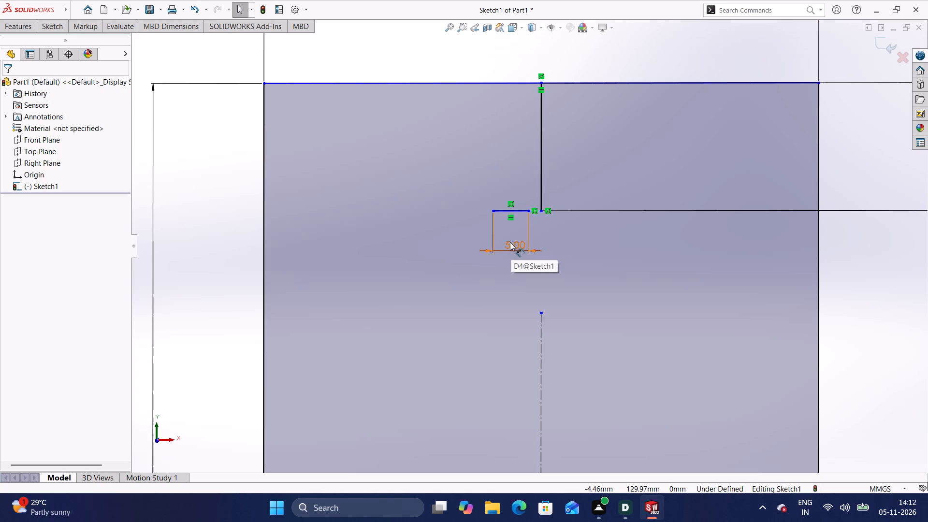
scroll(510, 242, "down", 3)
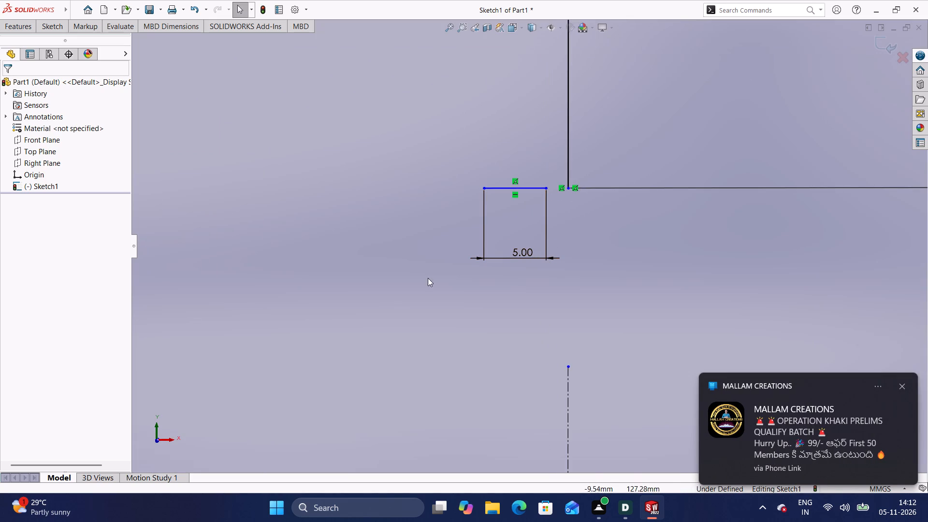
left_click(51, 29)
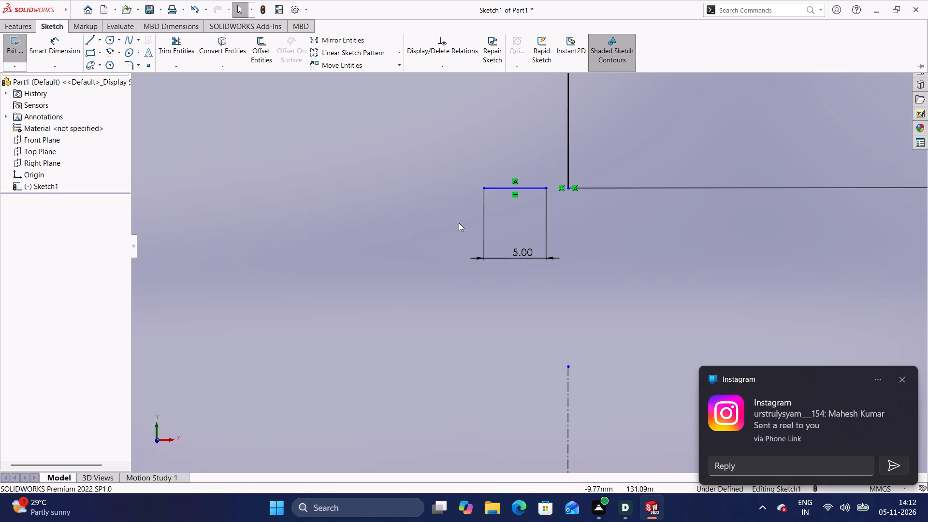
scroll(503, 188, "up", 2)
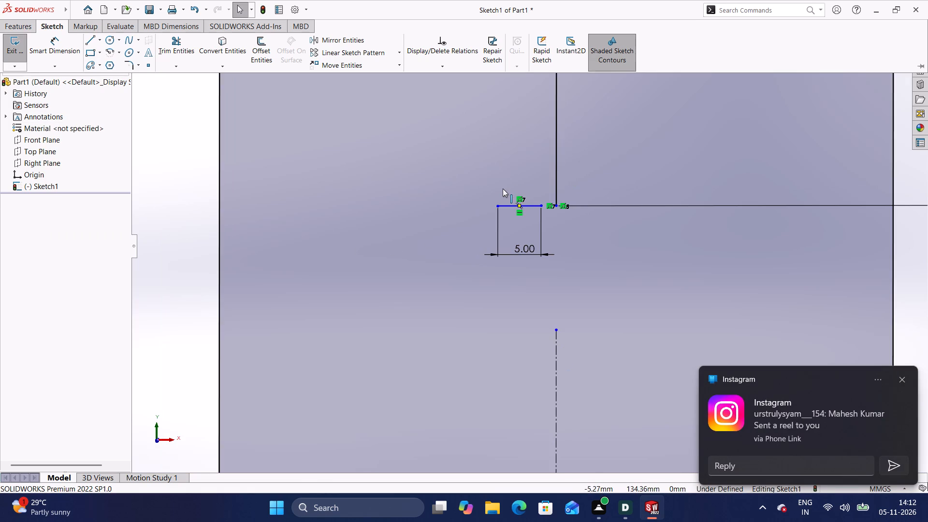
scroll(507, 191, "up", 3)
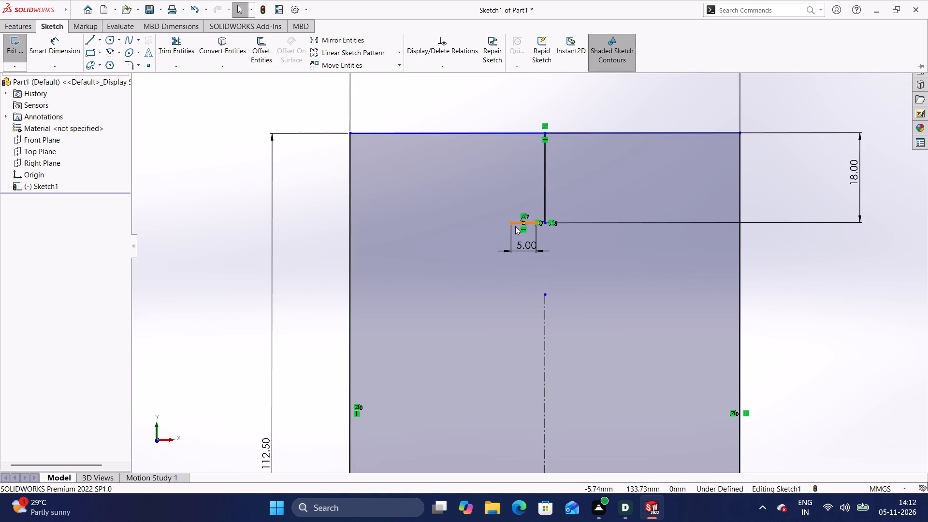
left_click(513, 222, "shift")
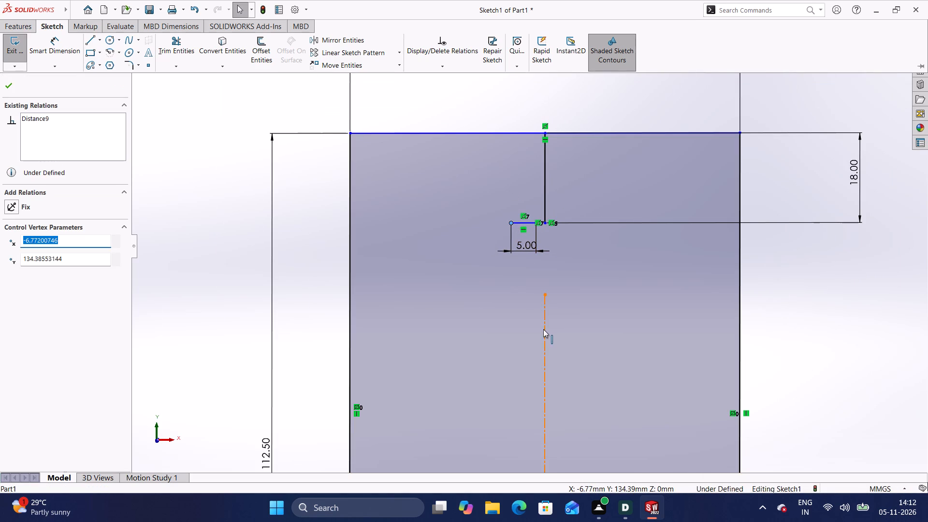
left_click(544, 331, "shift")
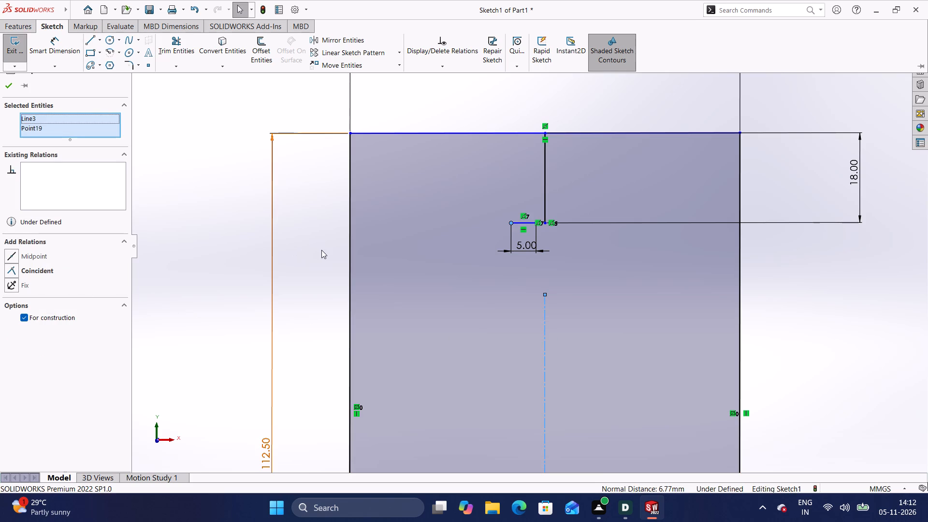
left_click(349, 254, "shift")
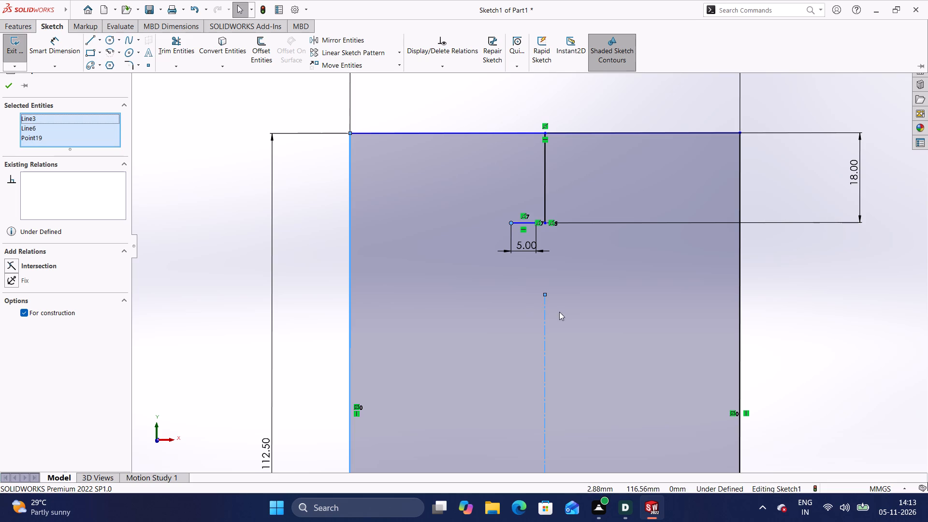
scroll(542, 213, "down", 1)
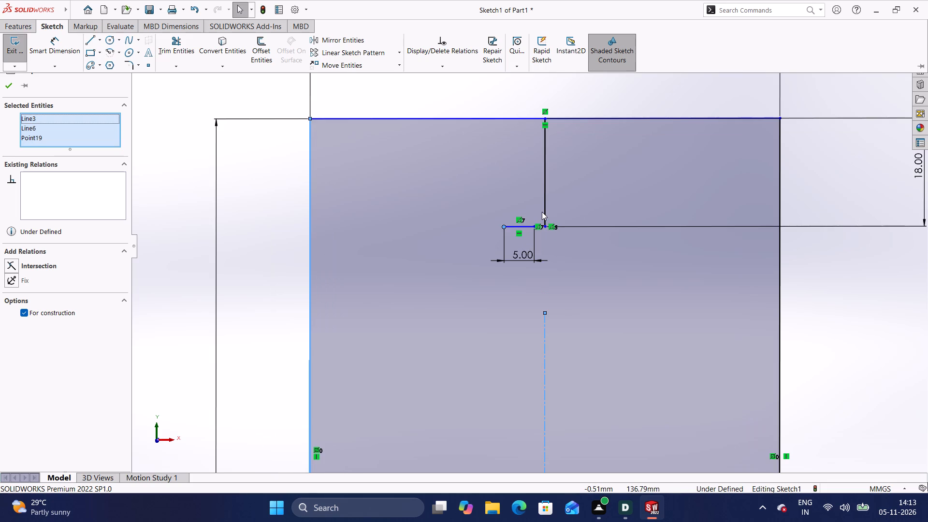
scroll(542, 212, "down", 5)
Undo the sketch edits back through the groove lines, dimensions and profile rectangle, until only the two centrelines remain.
scroll(542, 212, "up", 4)
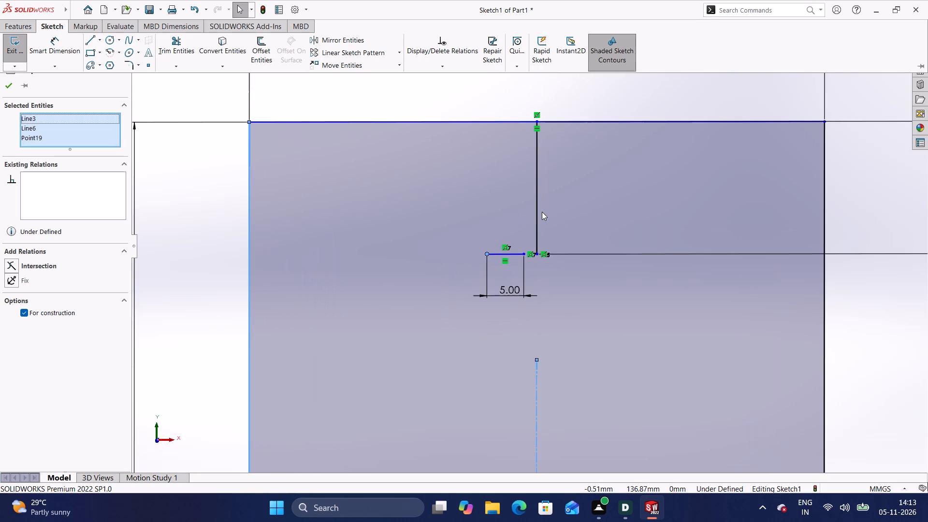
scroll(542, 212, "up", 6)
key("ctrl+z")
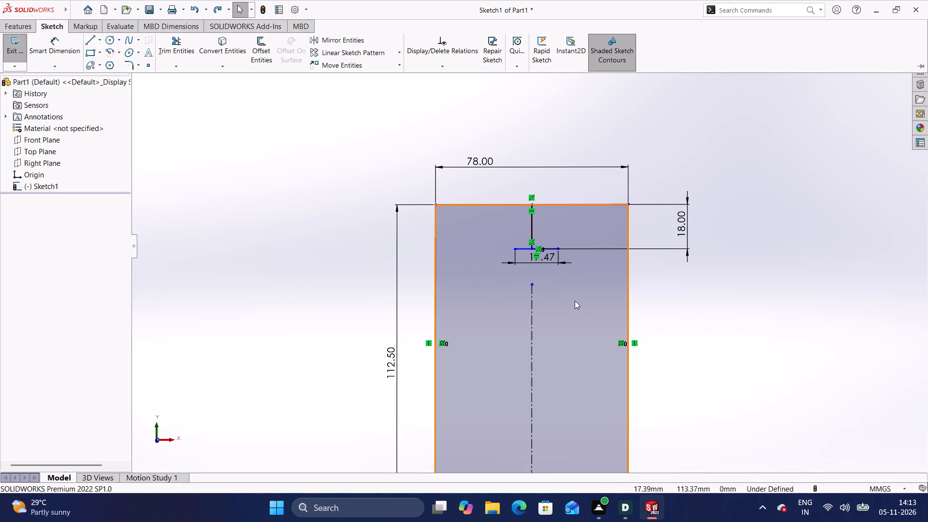
key("ctrl+z")
key("ctrl+z")
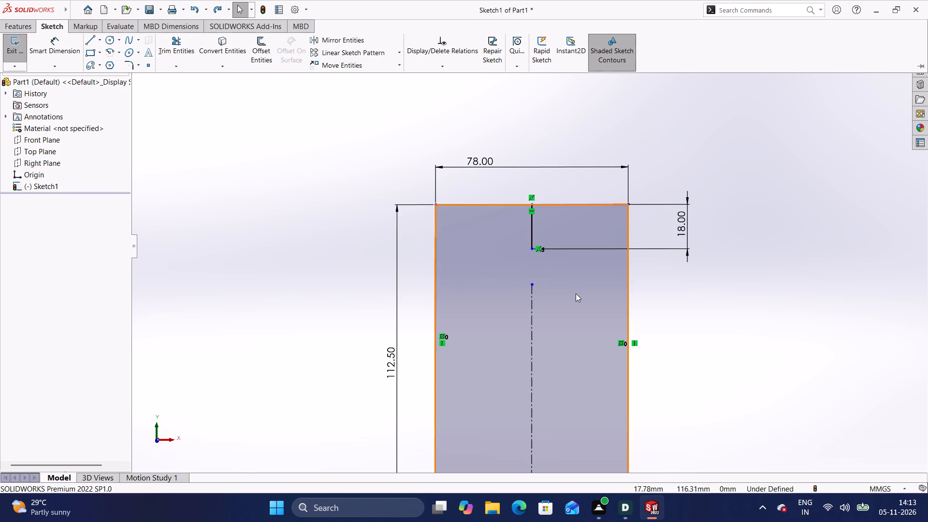
key("ctrl+z")
key("ctrl+z")
key("ctrl+z")
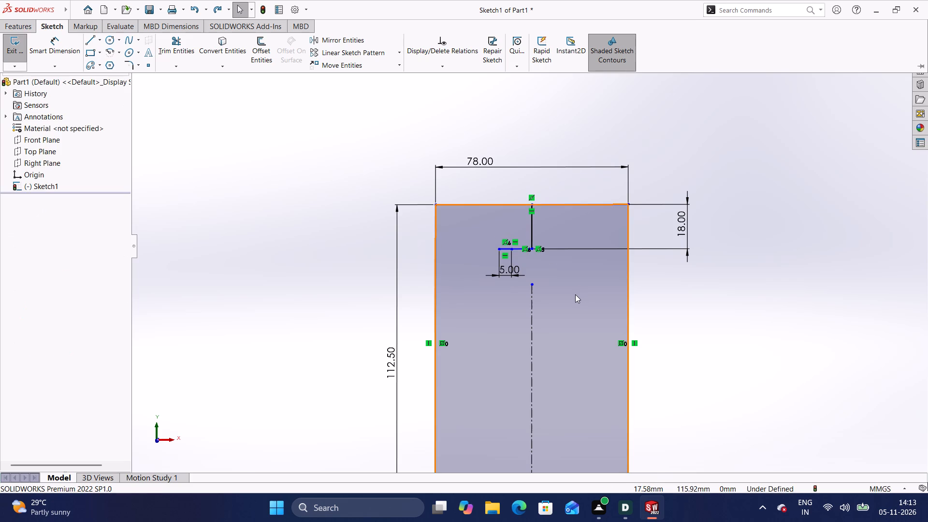
key("ctrl+z")
key("ctrl+z")
key("ctrl+z")
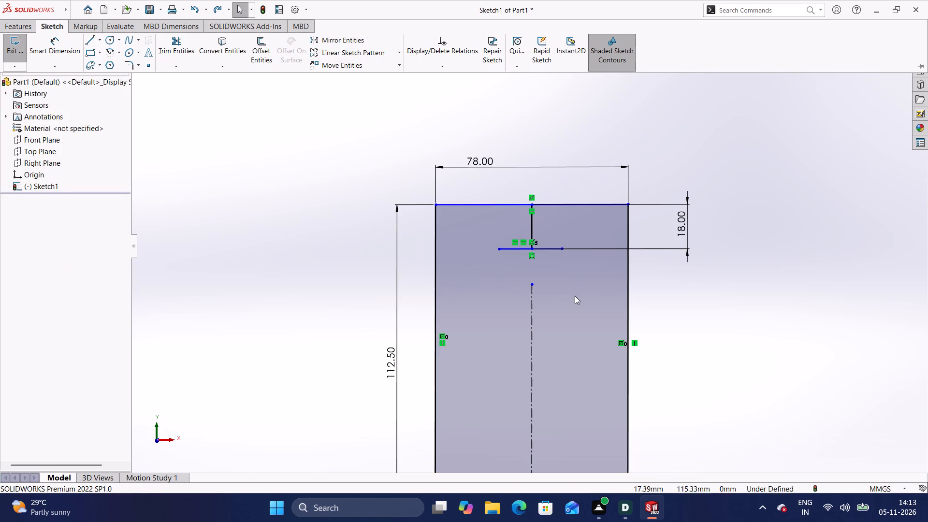
key("ctrl+z")
key("ctrl+z")
key("ctrl+z")
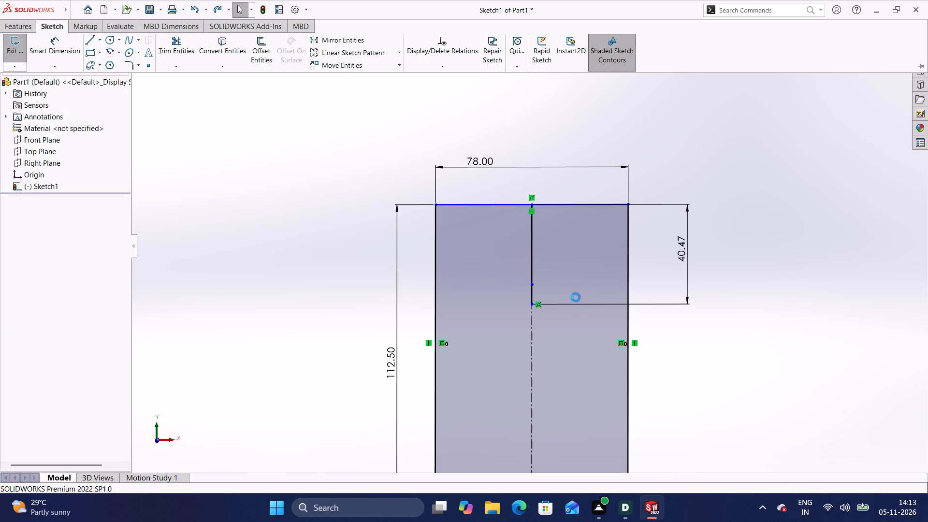
key("ctrl+z")
key("ctrl+z")
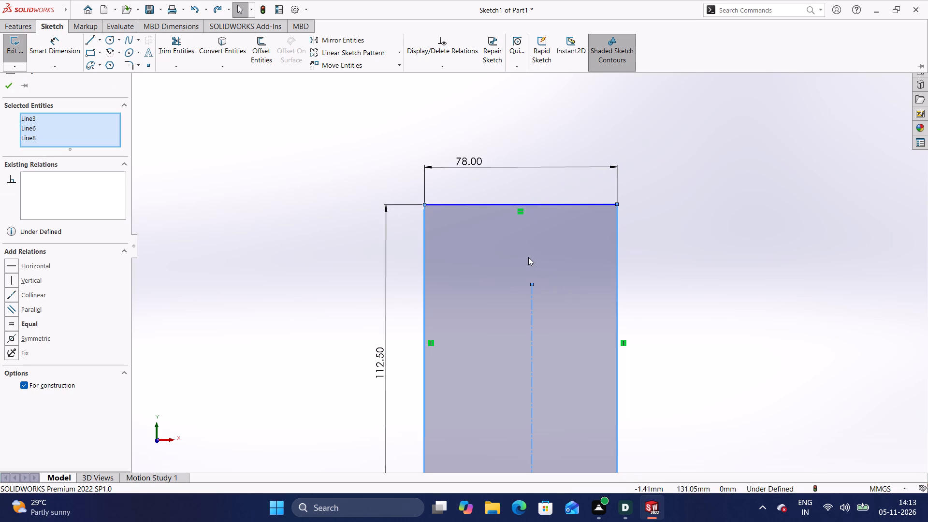
key("ctrl+z")
key("ctrl+z")
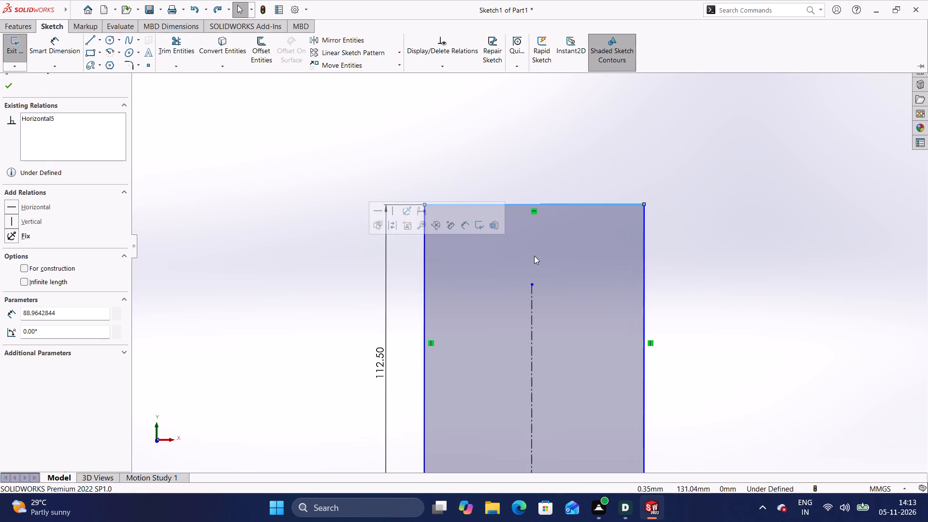
key("ctrl+z")
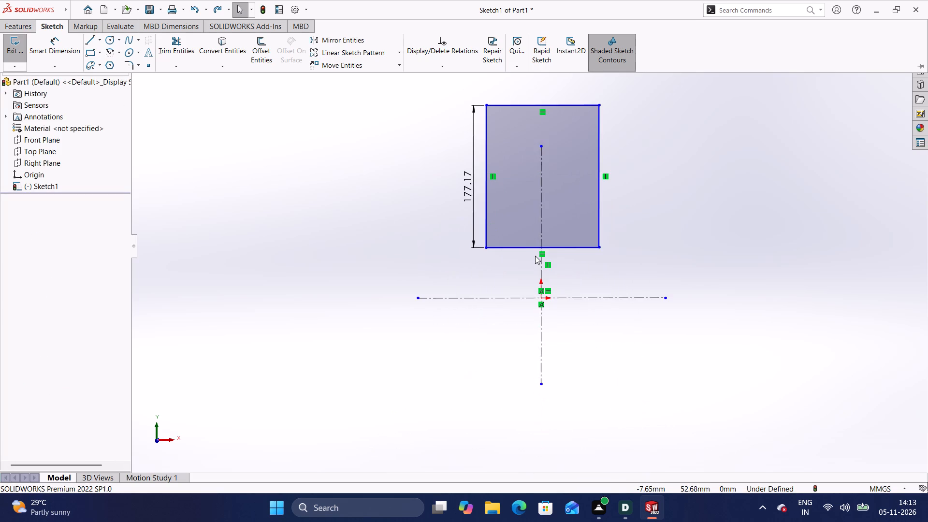
key("ctrl+z")
key("ctrl+z")
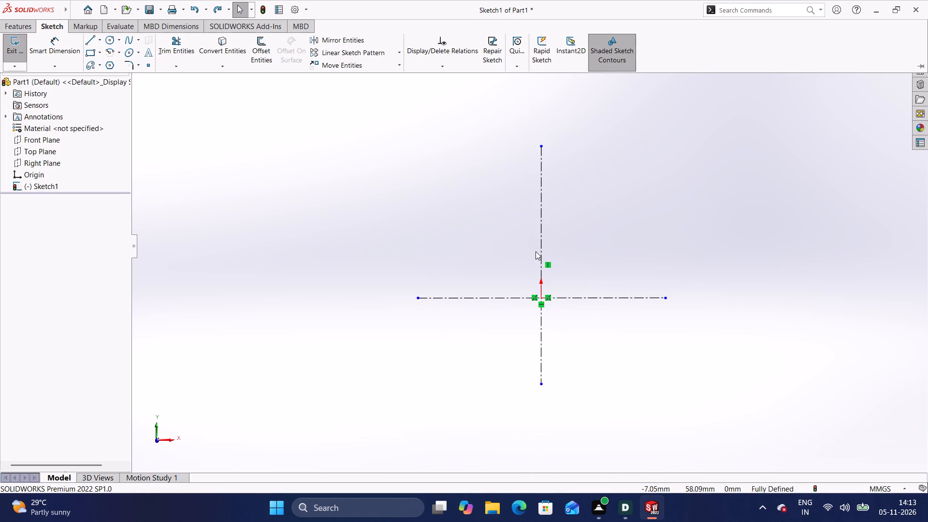
Sketch a corner rectangle about 47 mm wide and 125 mm high across the vertical centreline, above the horizontal centreline.
scroll(530, 256, "up", 3)
scroll(530, 256, "down", 4)
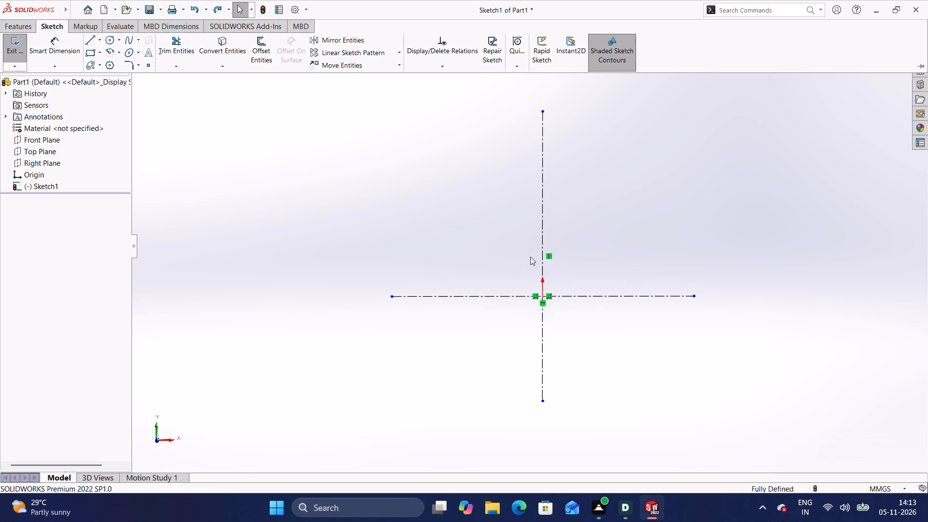
scroll(530, 257, "down", 1)
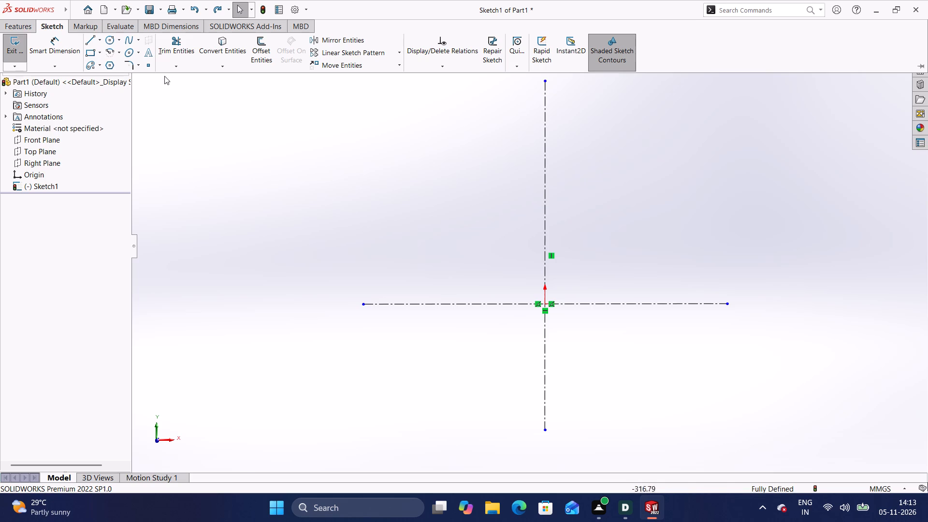
left_click(102, 53)
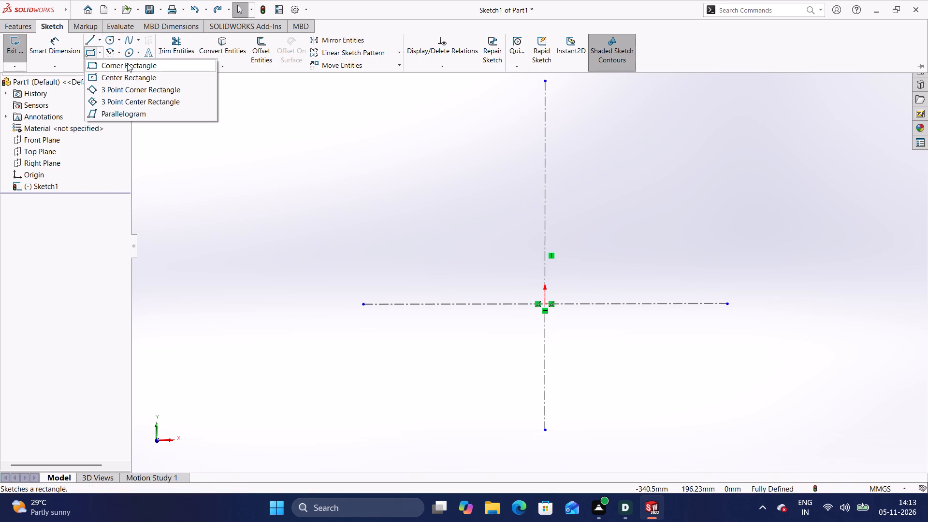
left_click(127, 63)
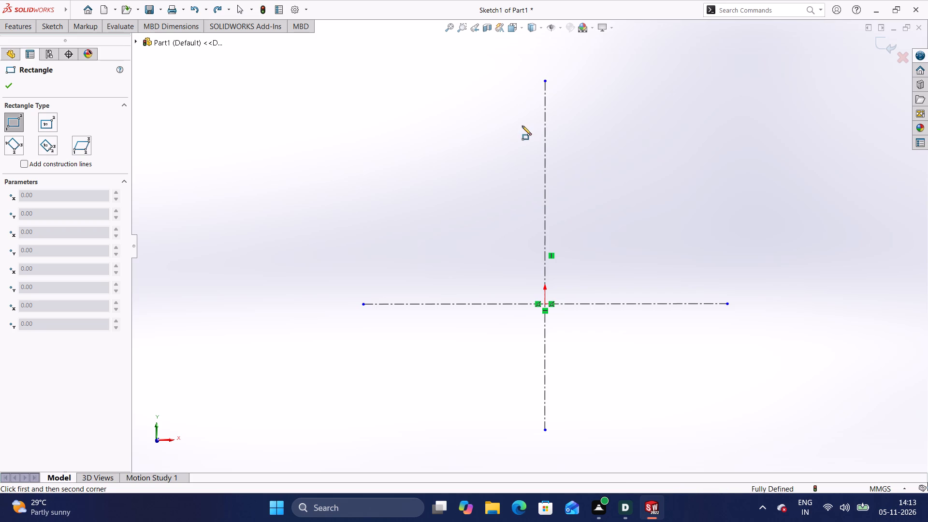
scroll(531, 133, "down", 1)
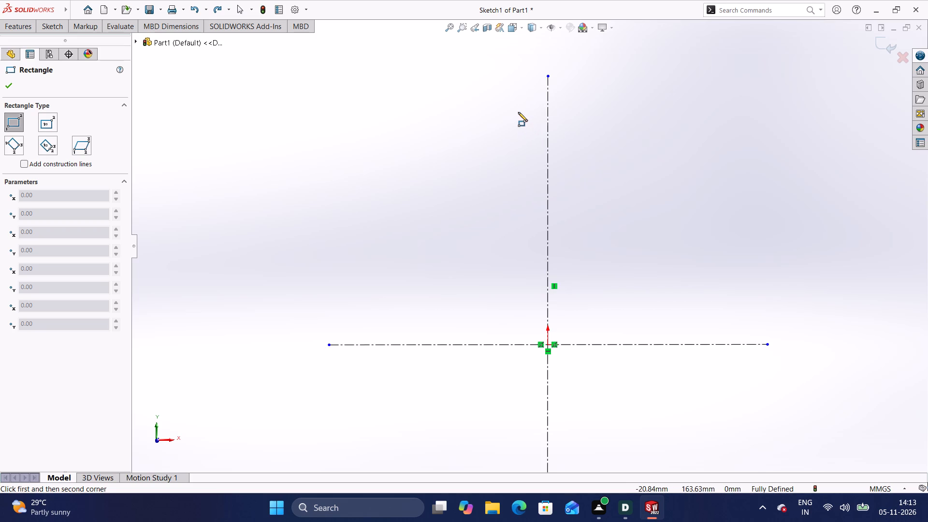
left_click(518, 112)
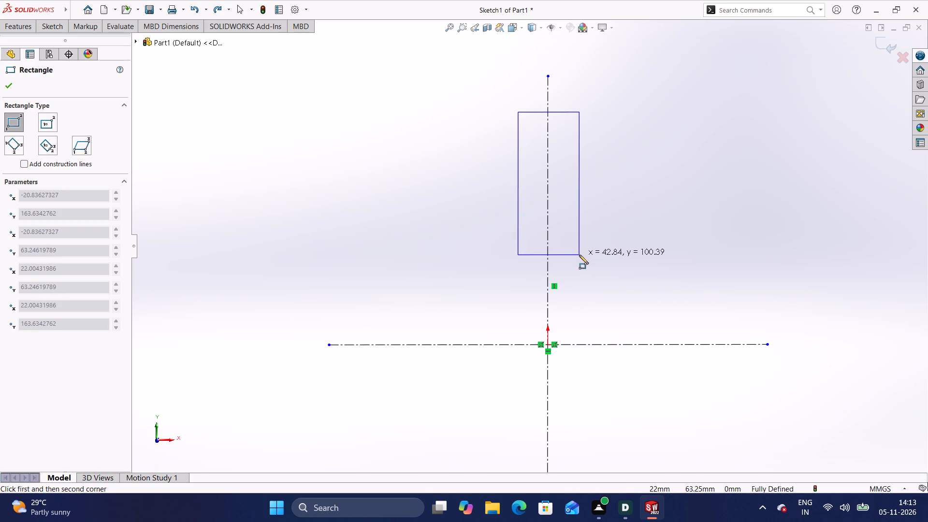
left_click(585, 290)
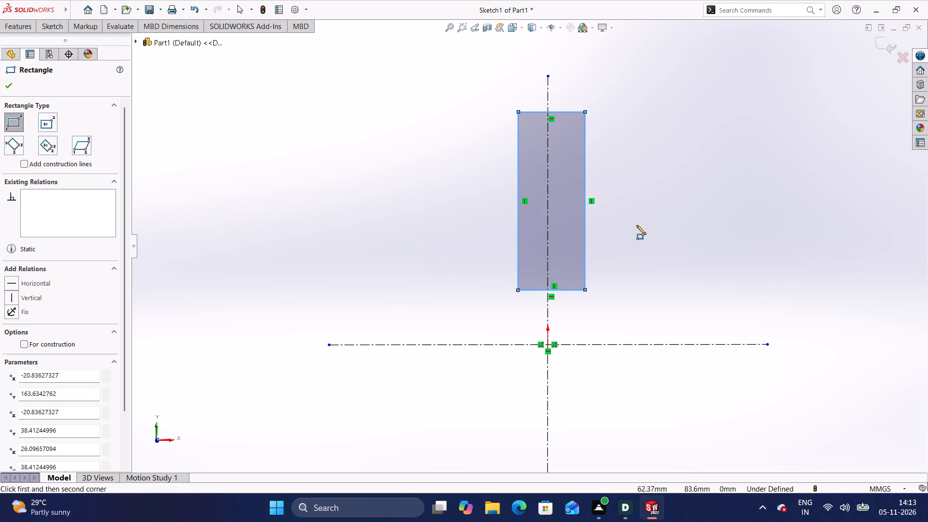
Dimension the rectangle's left vertical side as 112.5 mm.
left_click(56, 24)
left_click(66, 45)
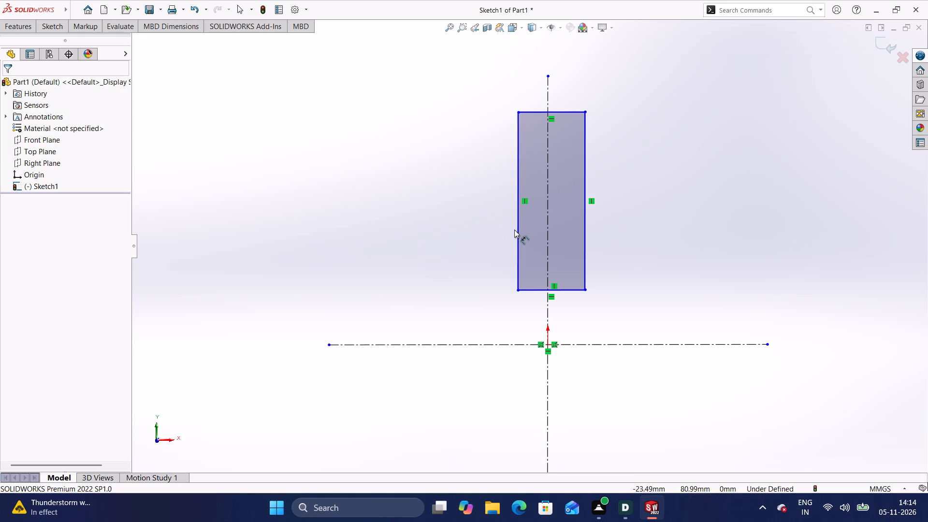
left_click(518, 246)
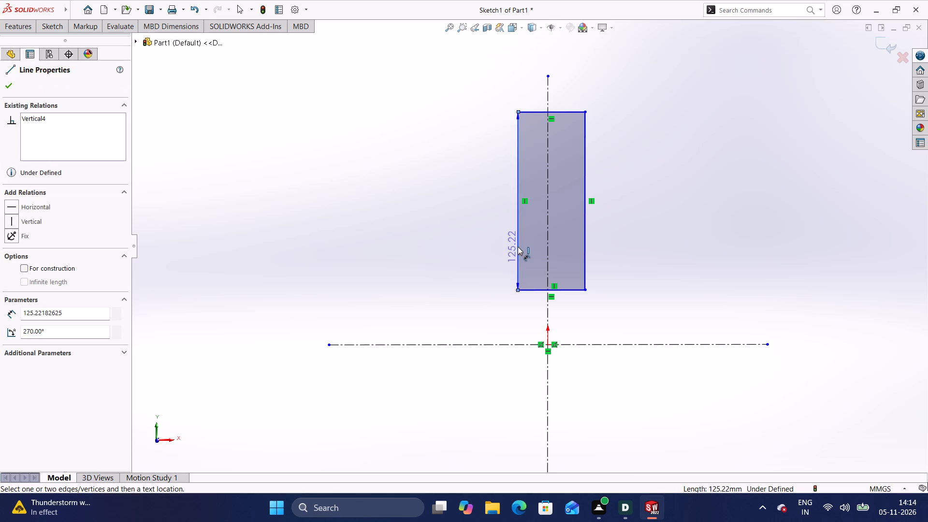
left_click(466, 232)
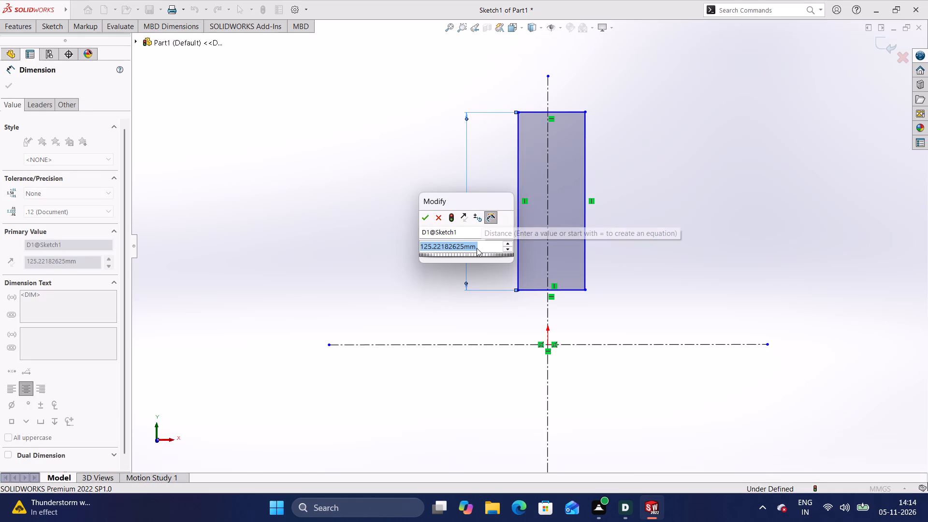
left_click(491, 245)
key("BackSpace")
key("BackSpace")
key("BackSpace")
key("BackSpace")
key("BackSpace")
key("BackSpace")
key("BackSpace")
key("BackSpace")
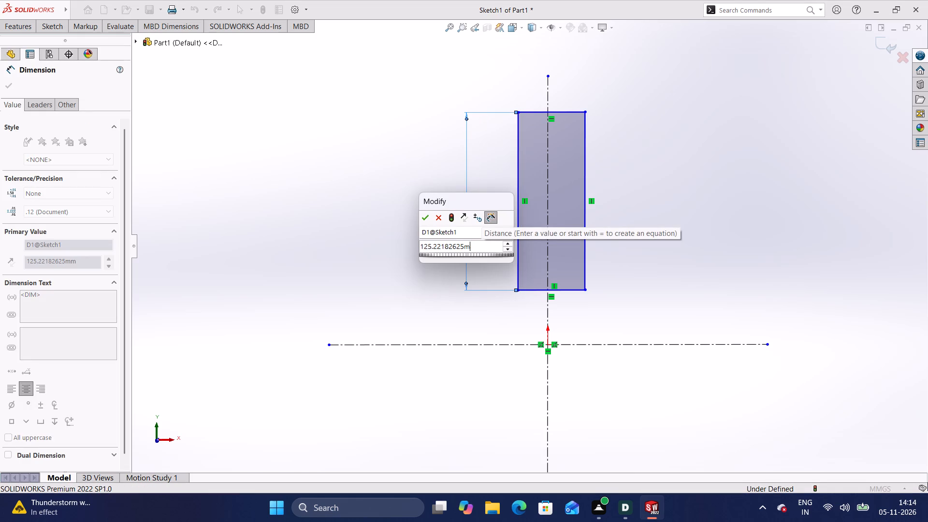
key("BackSpace")
key("BackSpace")
key("BackSpace")
key("BackSpace")
key("BackSpace")
key("BackSpace")
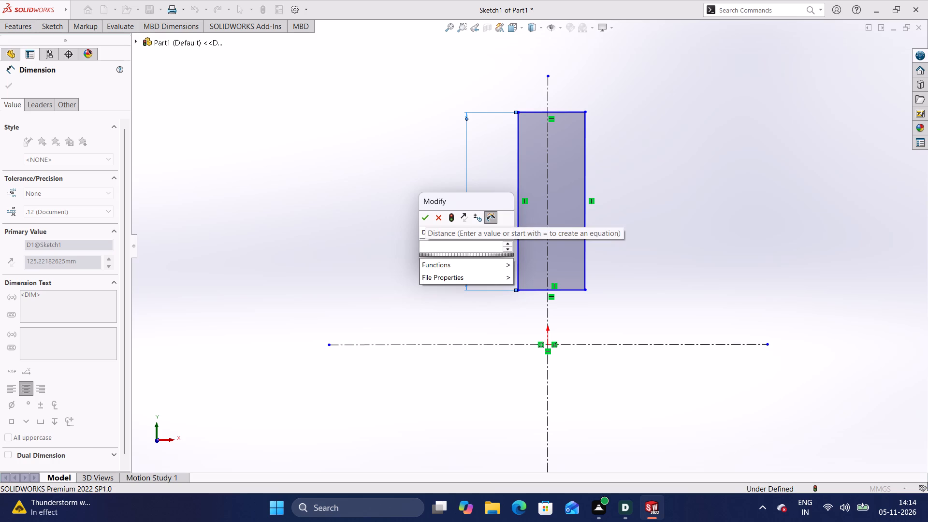
type("112.5")
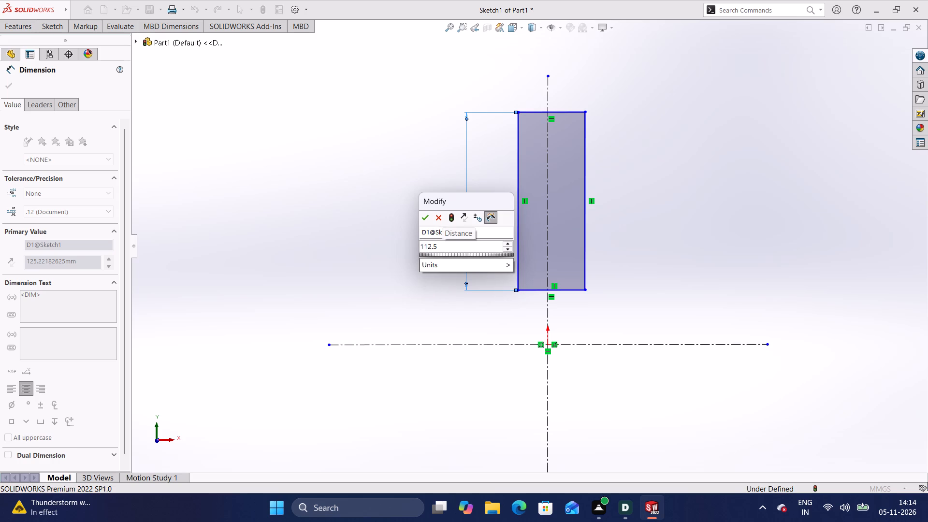
key("Return")
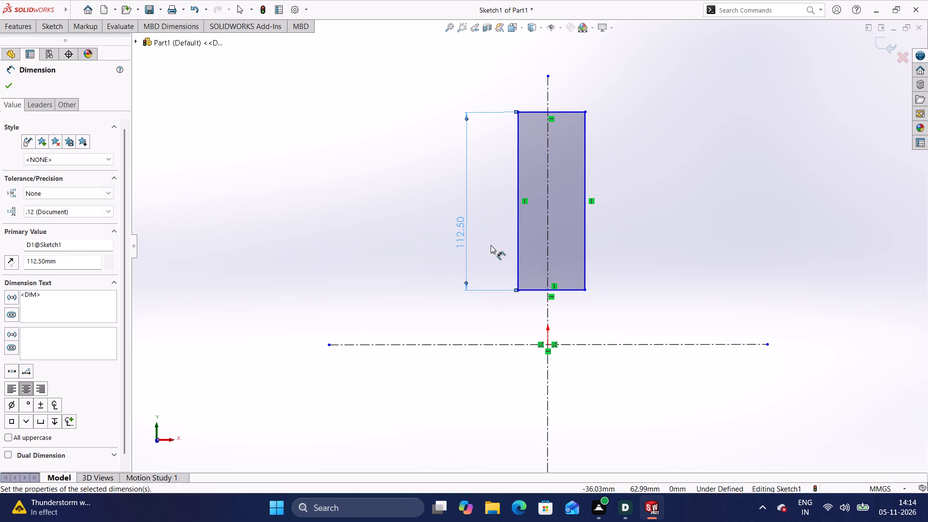
left_click(491, 245)
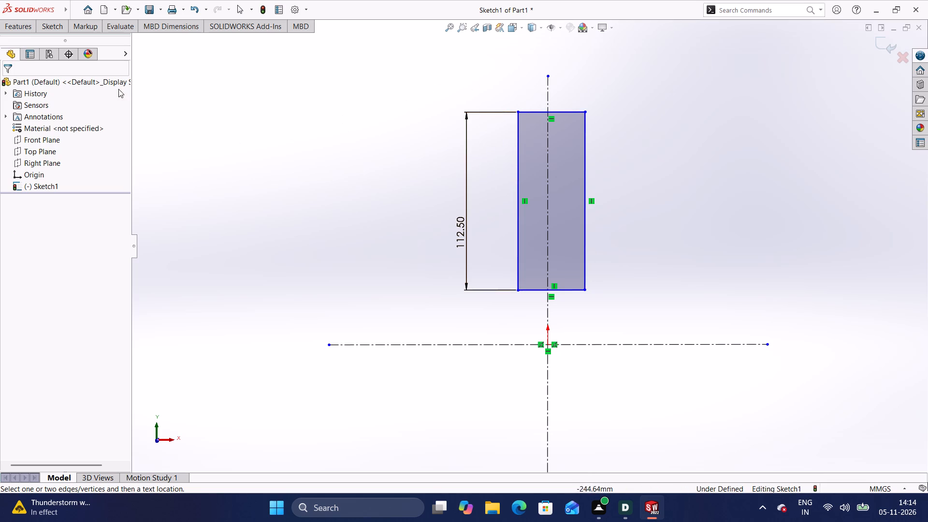
Dimension the rectangle's top edge as 78 mm.
left_click(42, 26)
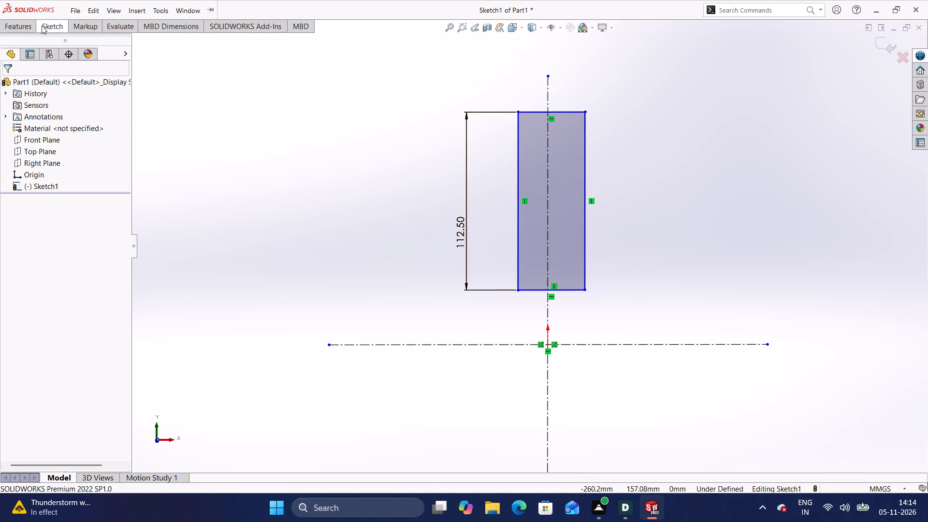
left_click(100, 41)
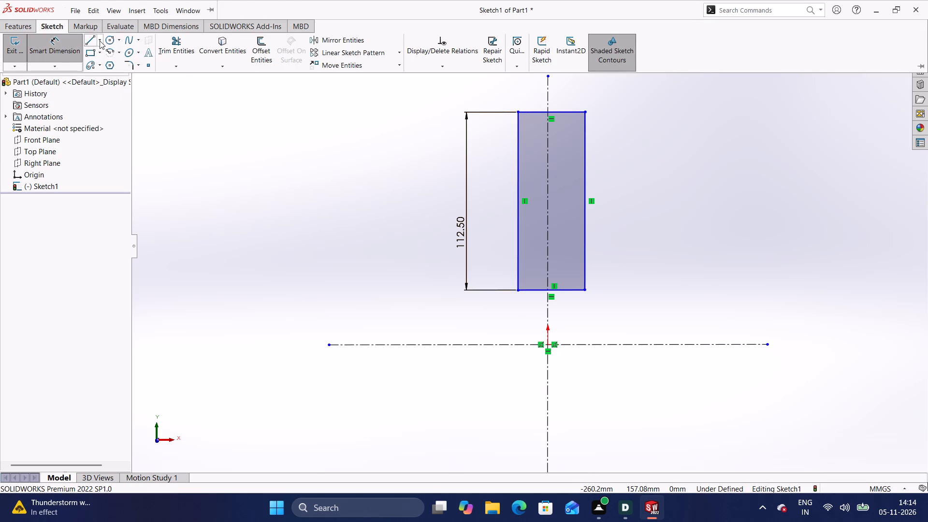
left_click(77, 52)
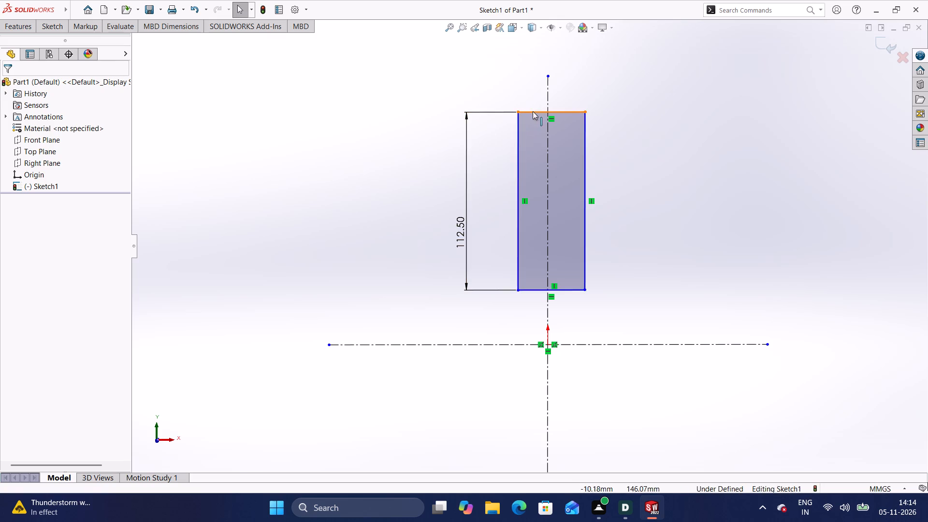
left_click(564, 113)
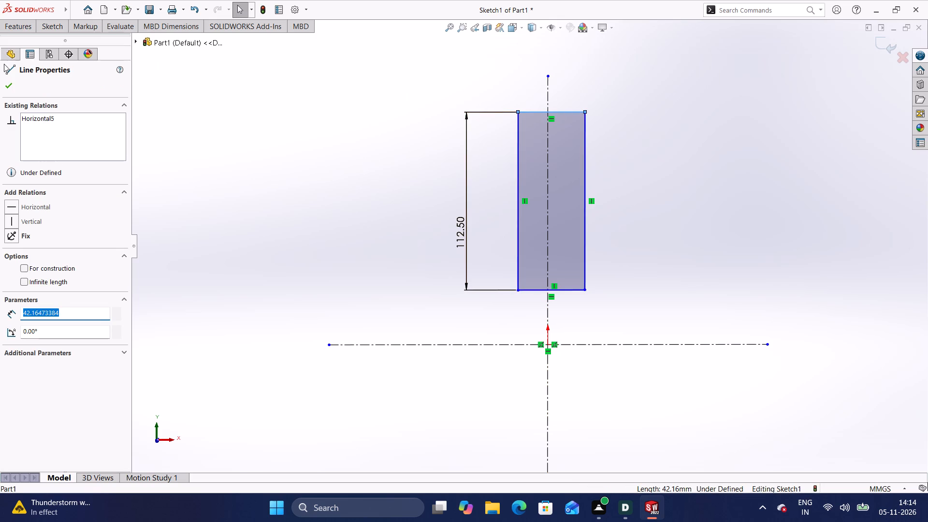
left_click(10, 82)
left_click(59, 29)
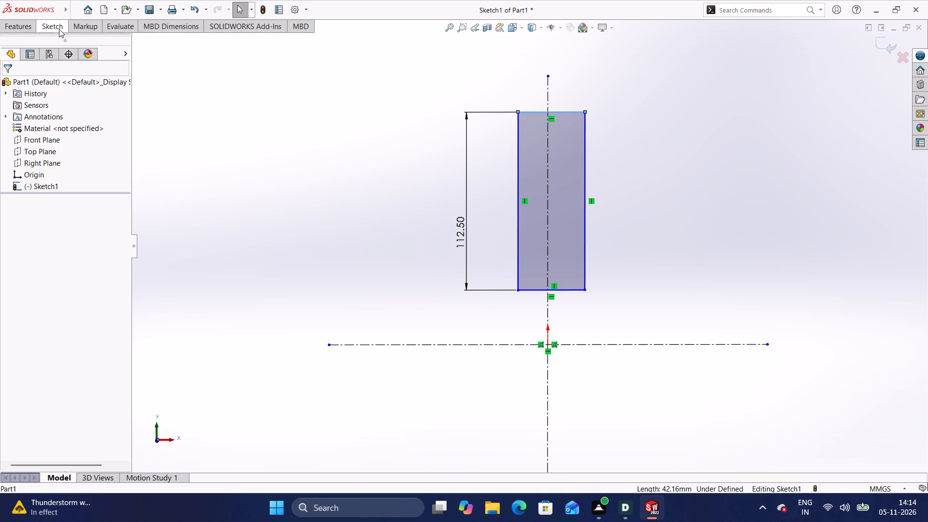
left_click(58, 49)
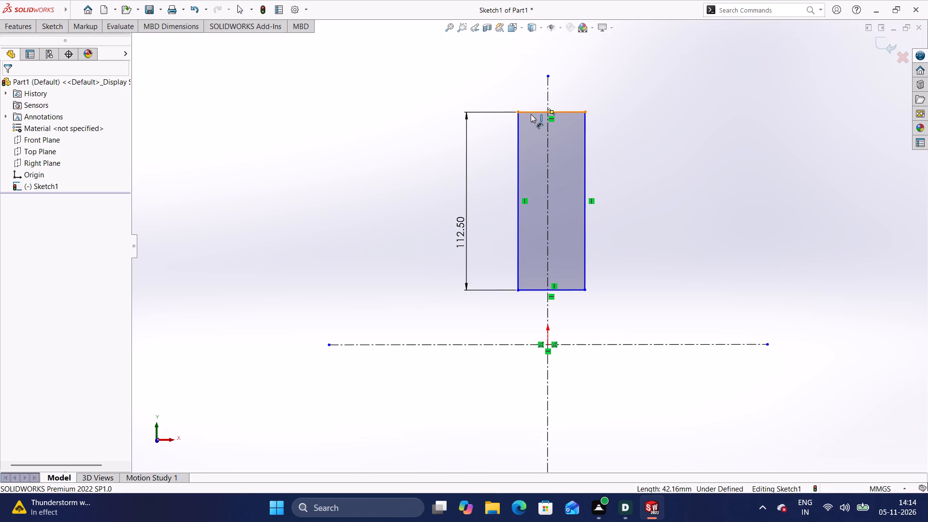
left_click(527, 111)
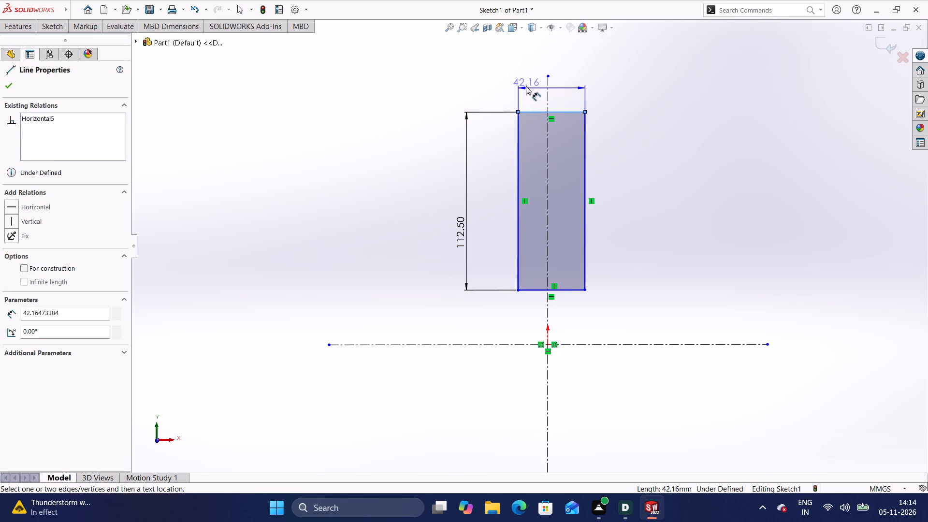
left_click(526, 86)
left_click(544, 95)
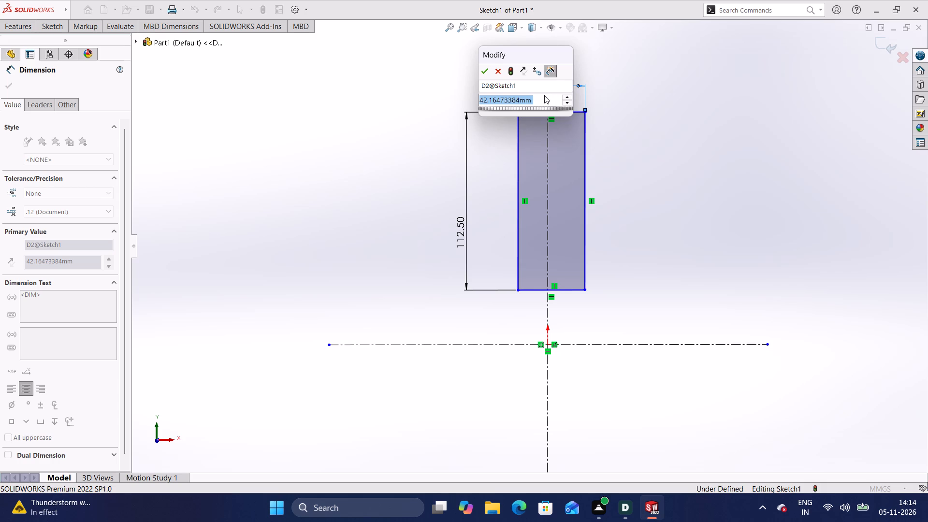
key("BackSpace")
key("BackSpace")
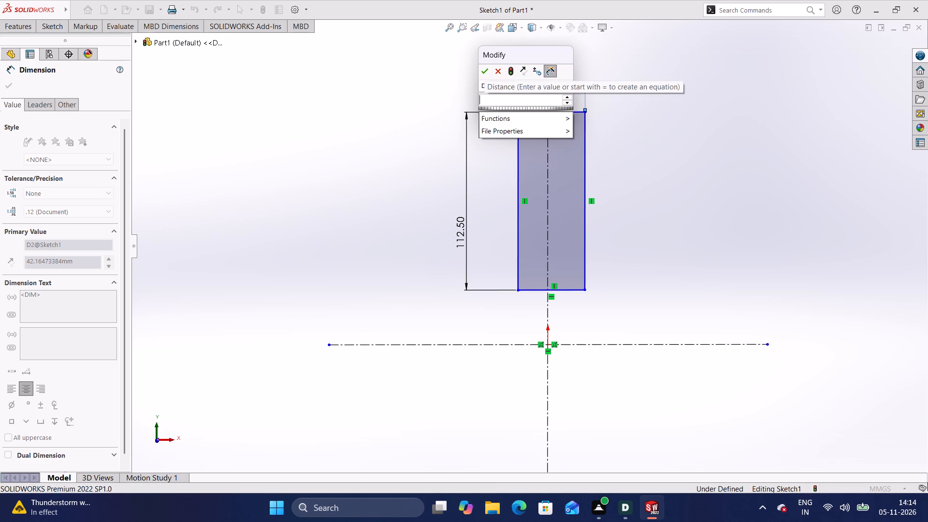
type("78")
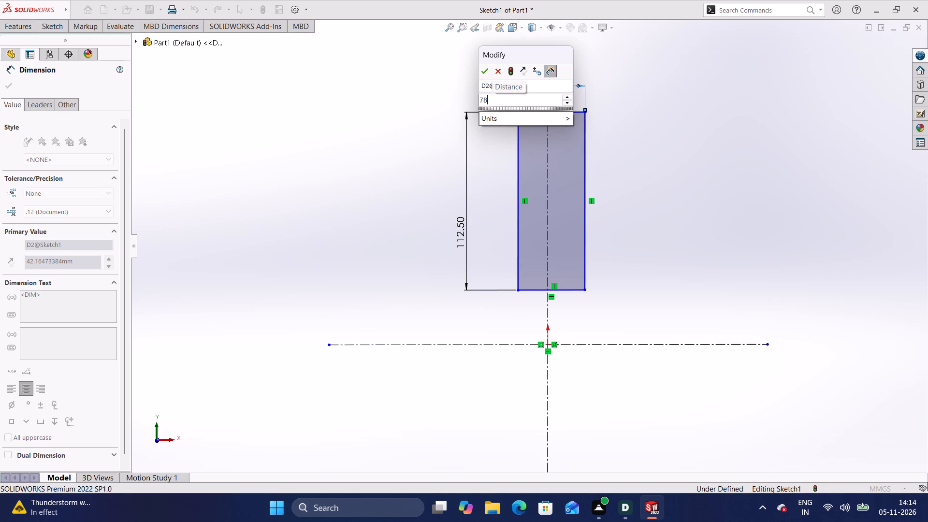
key("Return")
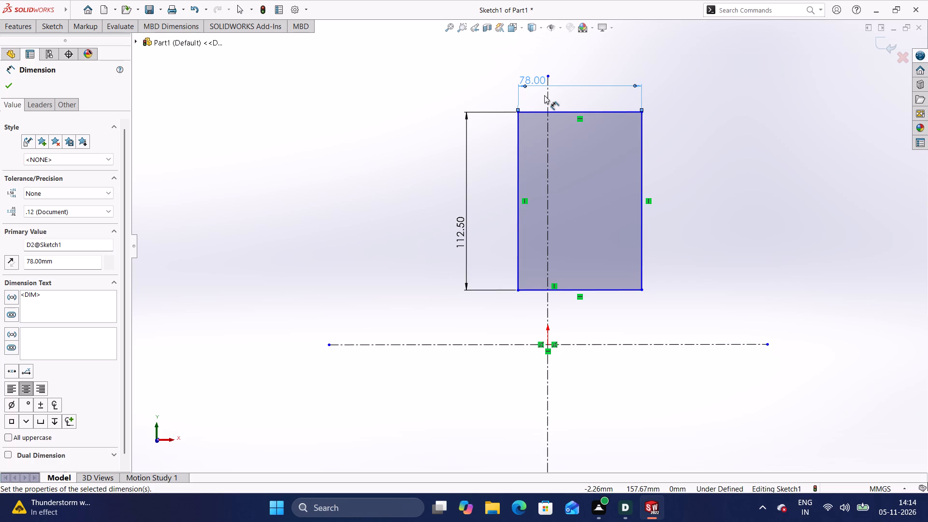
left_click(772, 178)
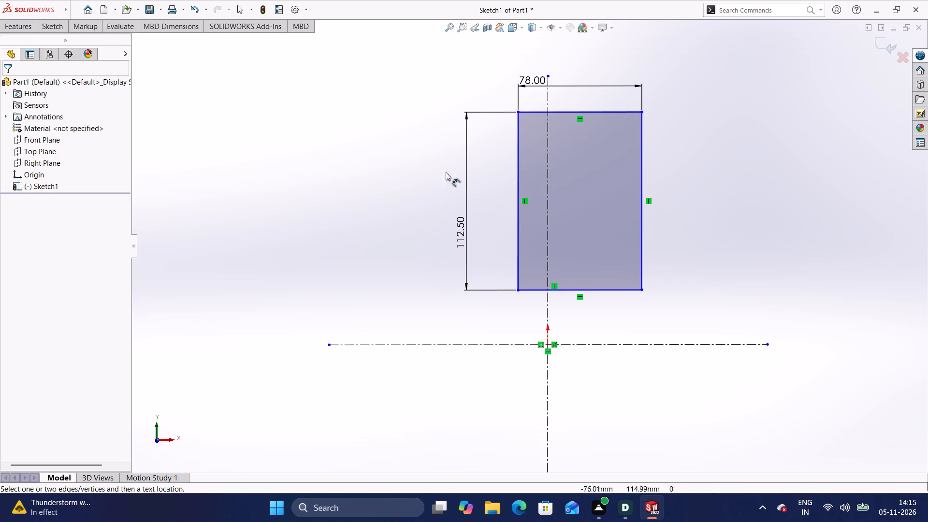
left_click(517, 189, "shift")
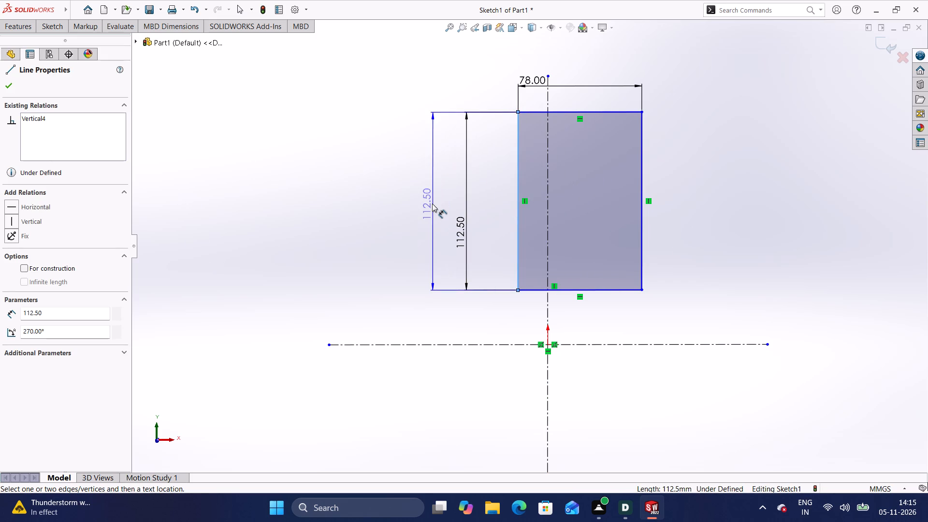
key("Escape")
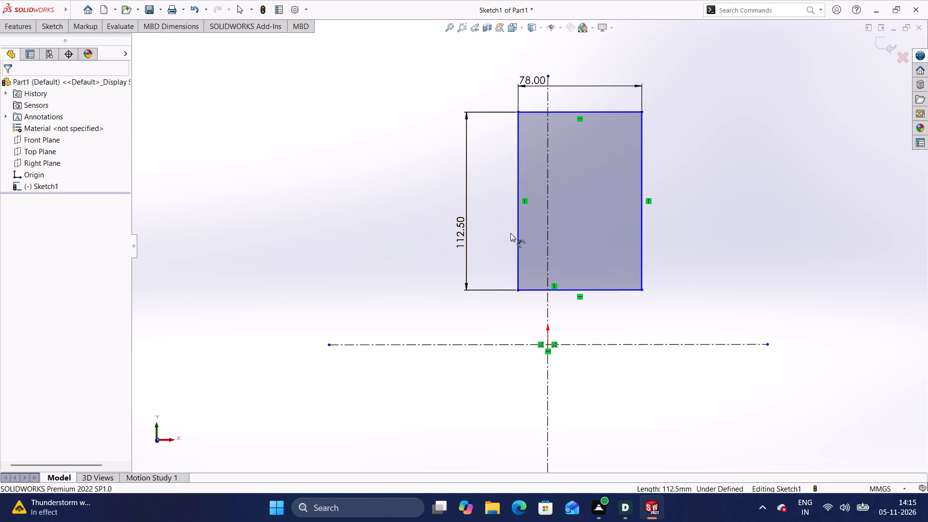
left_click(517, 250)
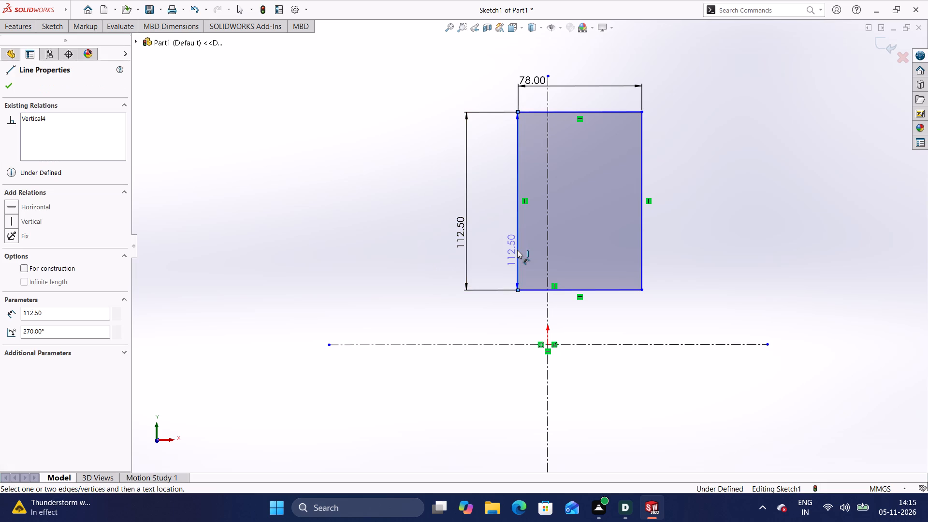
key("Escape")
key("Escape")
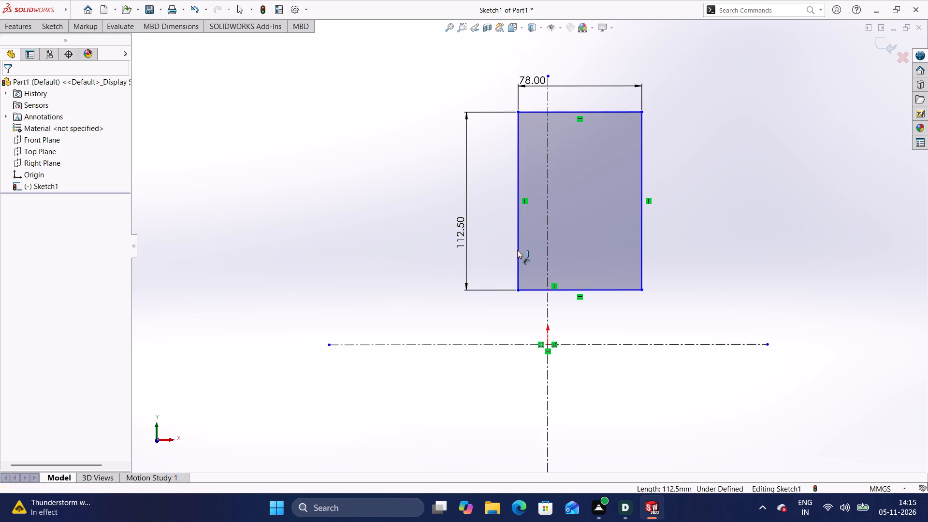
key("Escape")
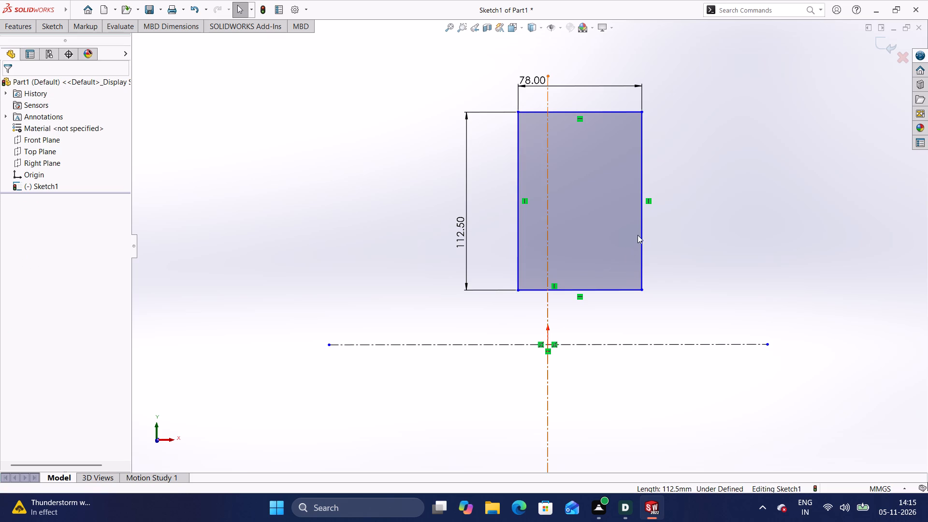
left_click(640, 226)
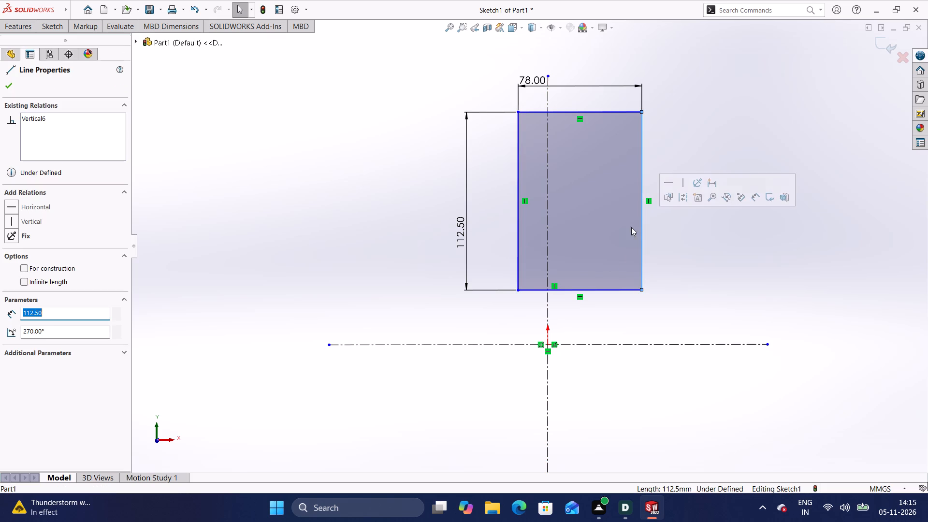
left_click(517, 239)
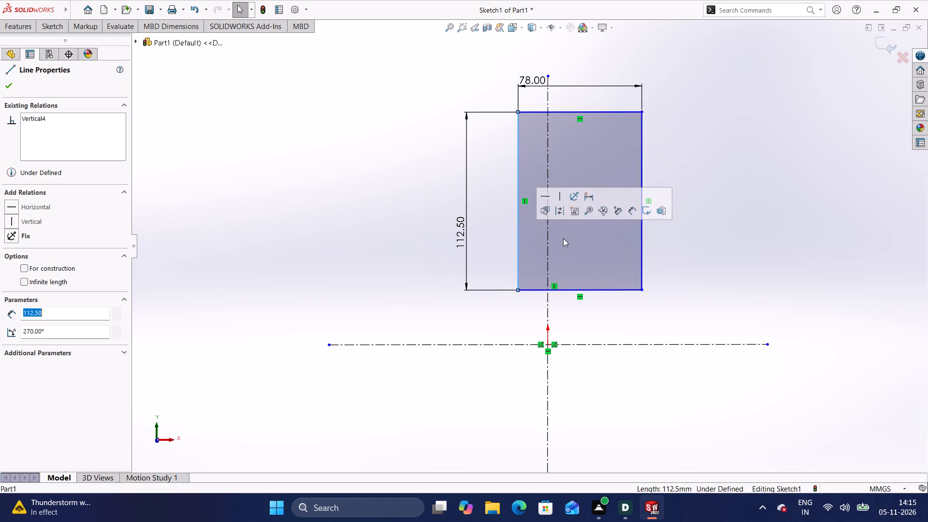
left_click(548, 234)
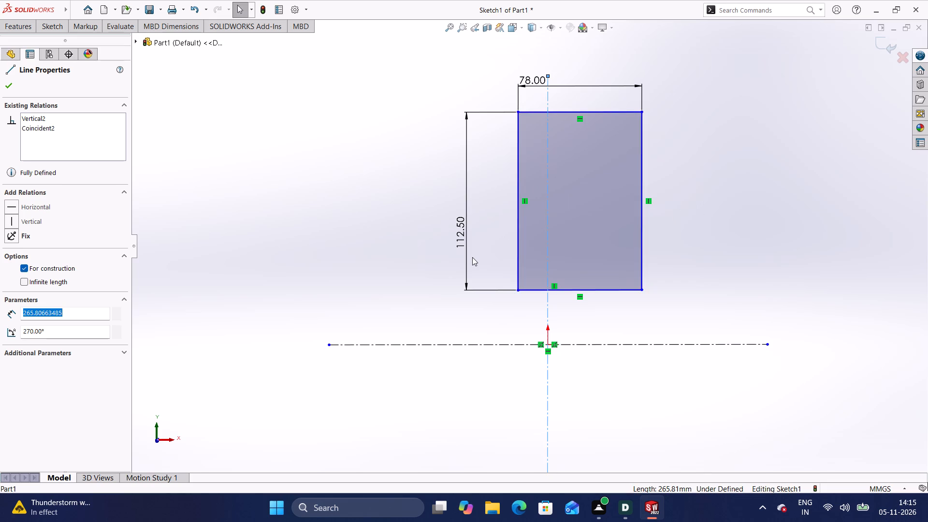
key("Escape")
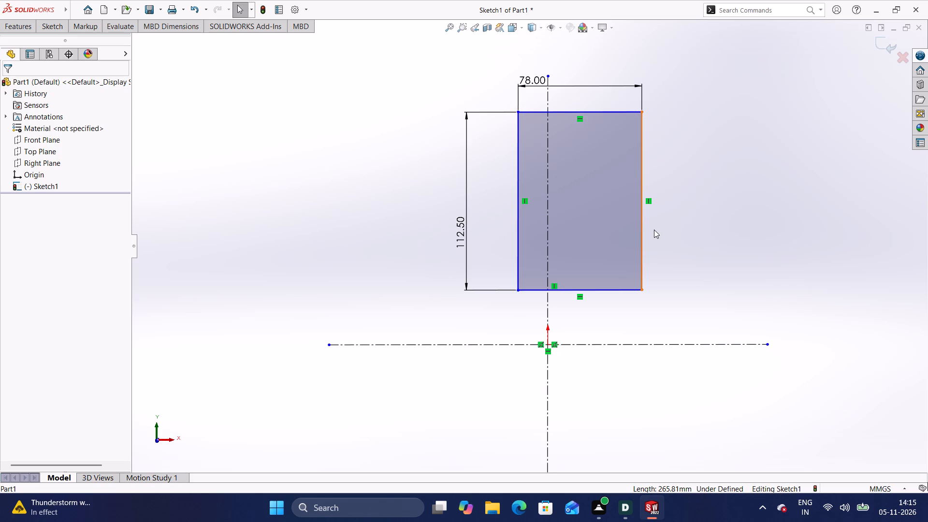
Make the rectangle's two vertical sides symmetric about the vertical centreline.
left_click(641, 212, "ctrl")
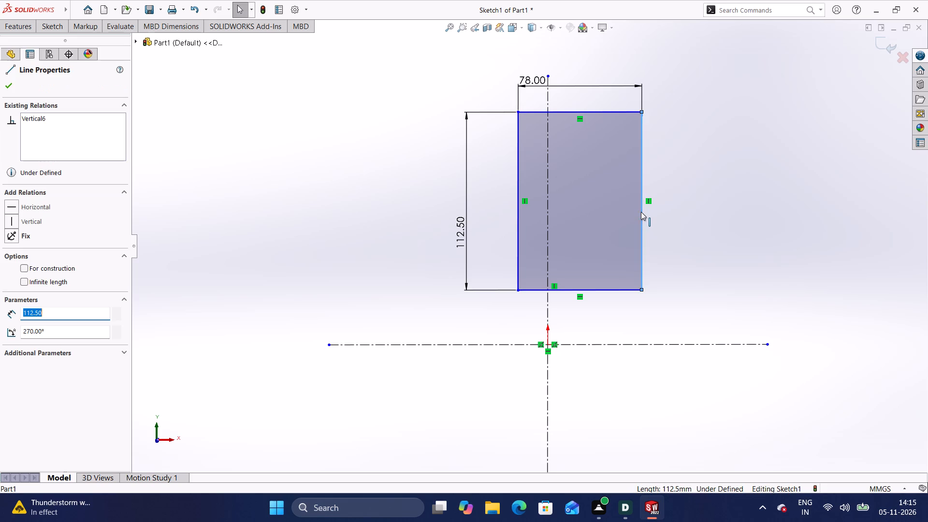
left_click(517, 230, "ctrl")
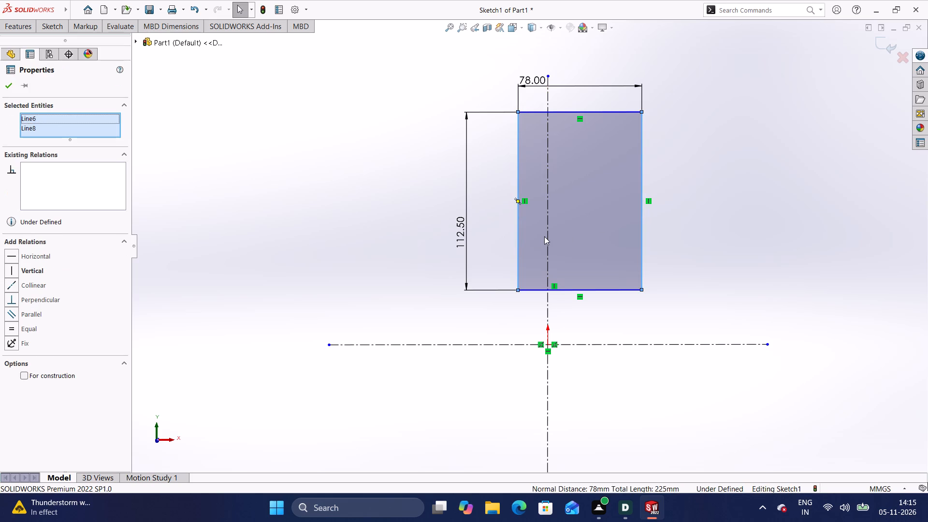
left_click(548, 223, "ctrl")
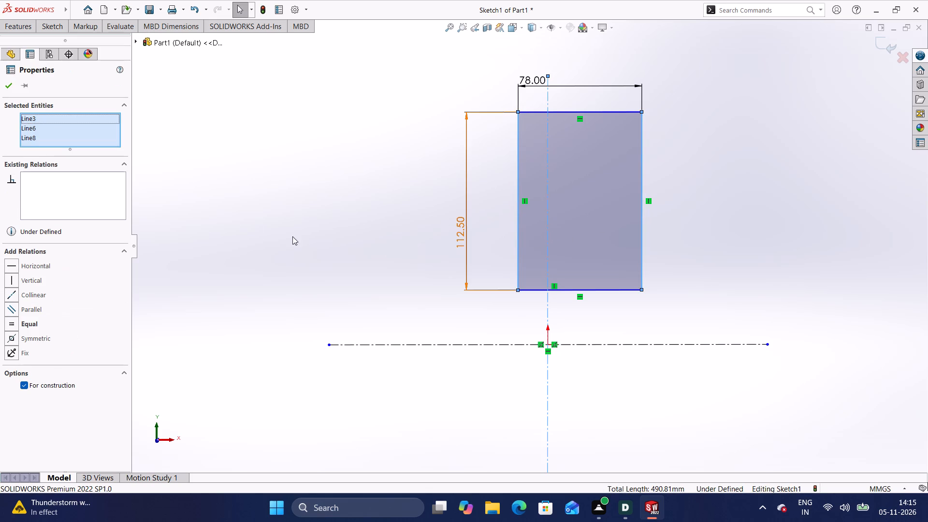
left_click(14, 336, "ctrl")
left_click(14, 336)
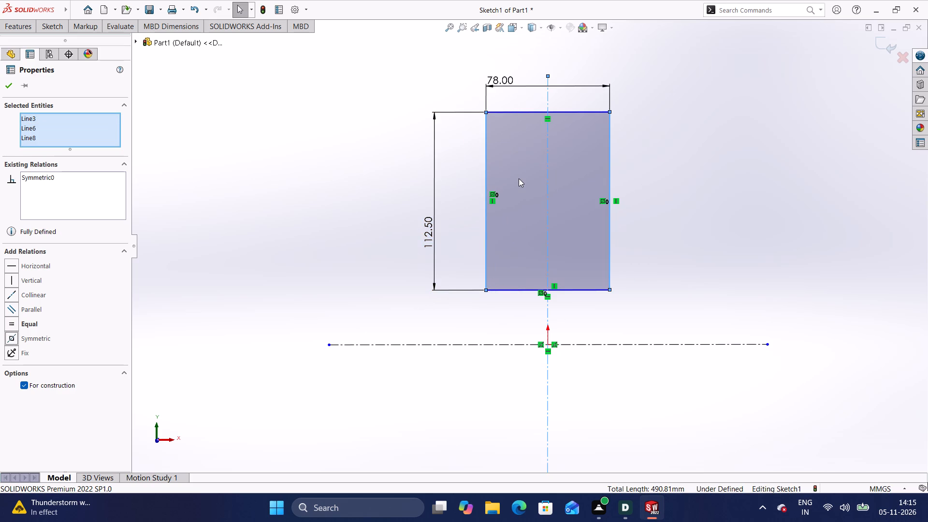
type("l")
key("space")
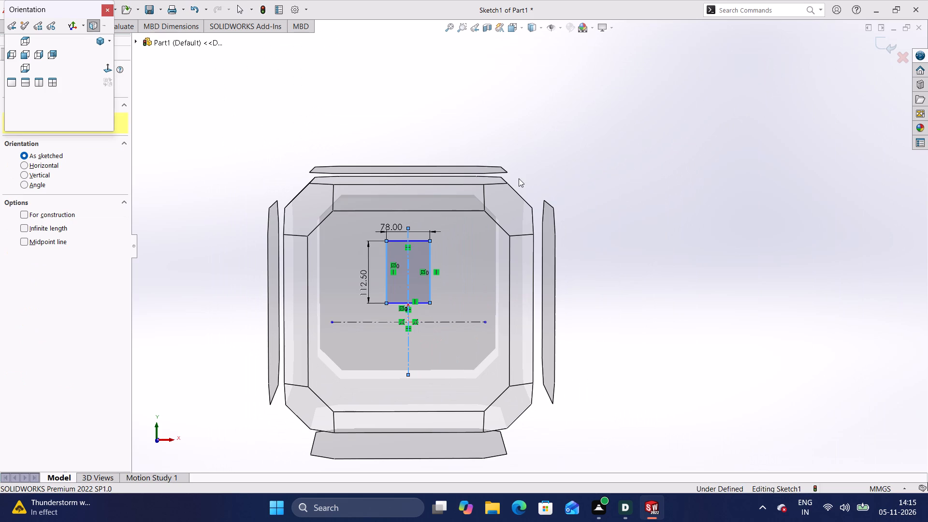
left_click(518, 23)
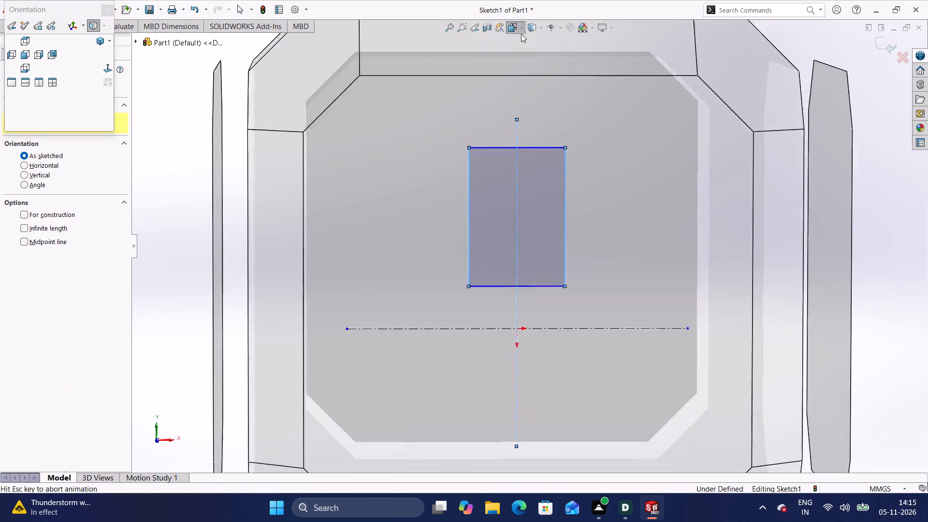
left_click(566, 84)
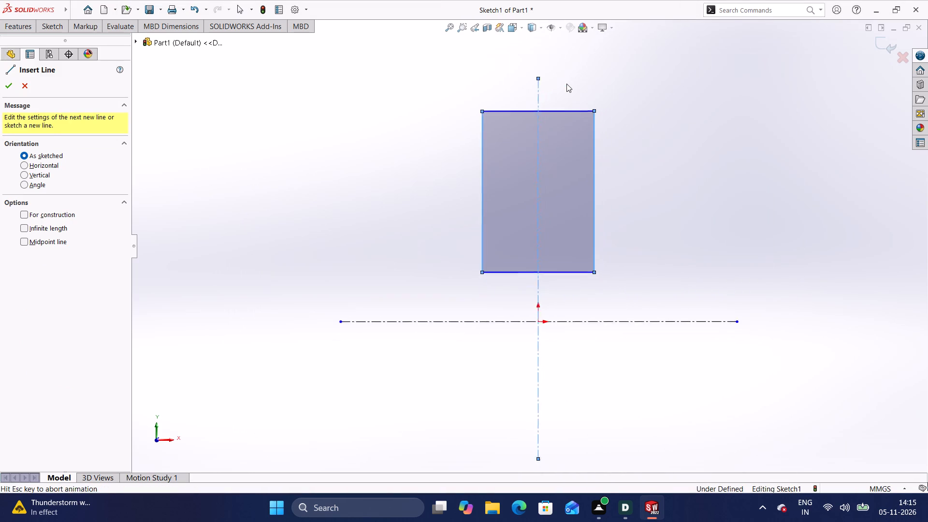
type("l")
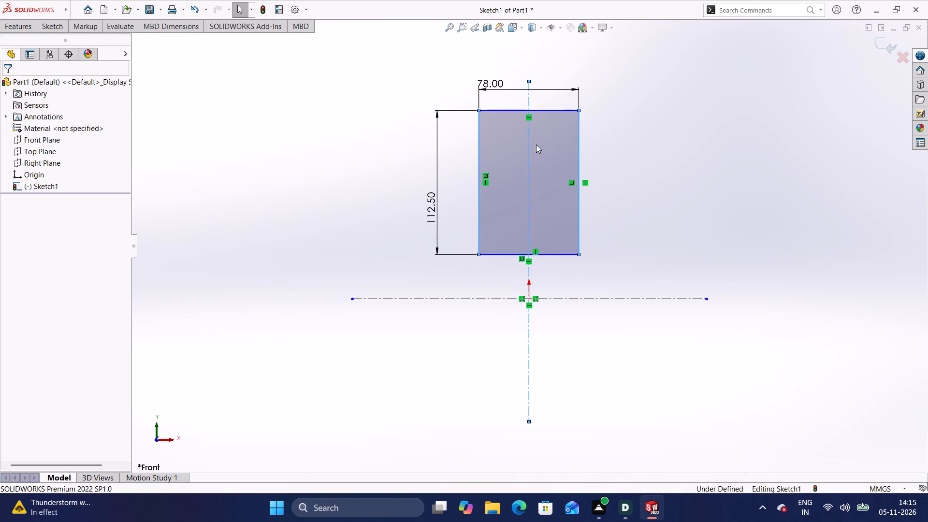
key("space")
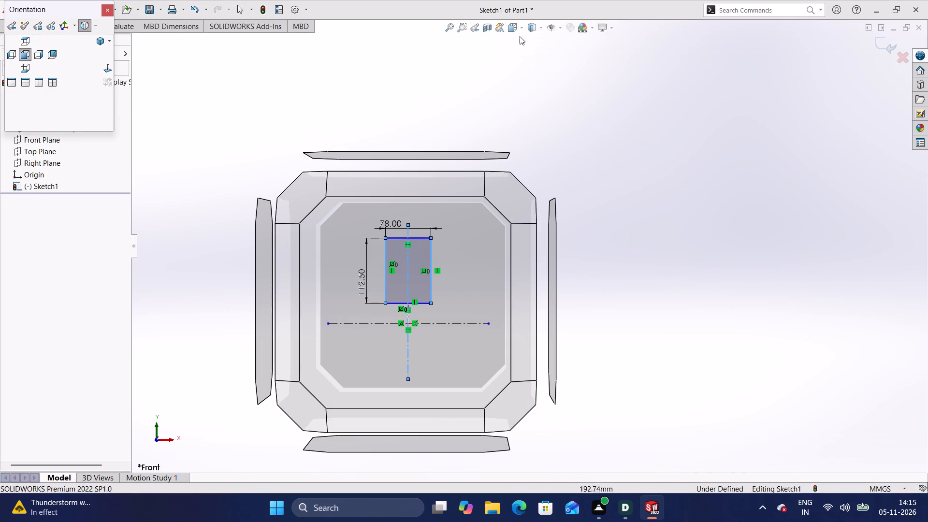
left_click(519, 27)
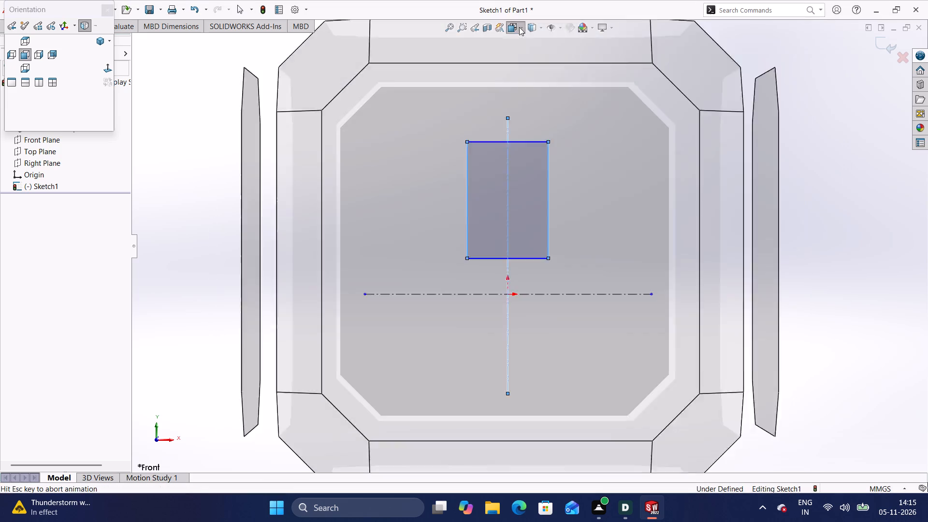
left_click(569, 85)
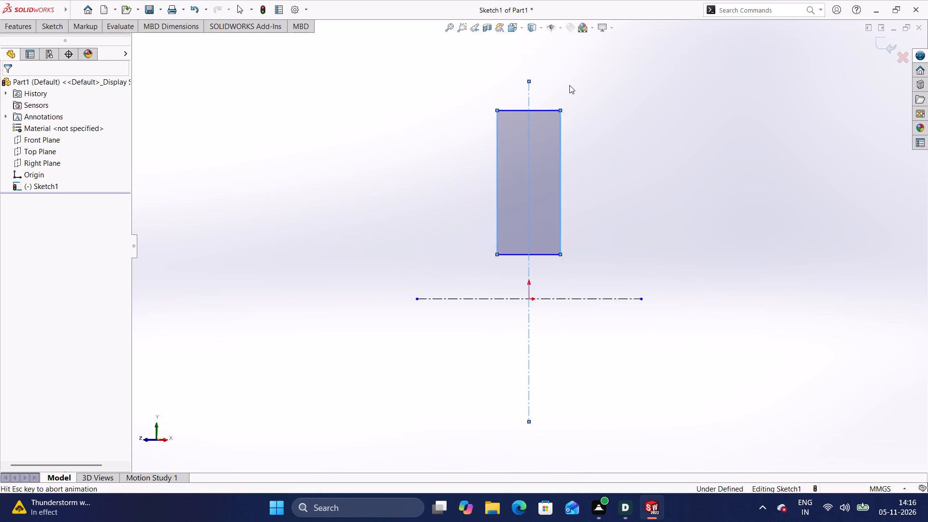
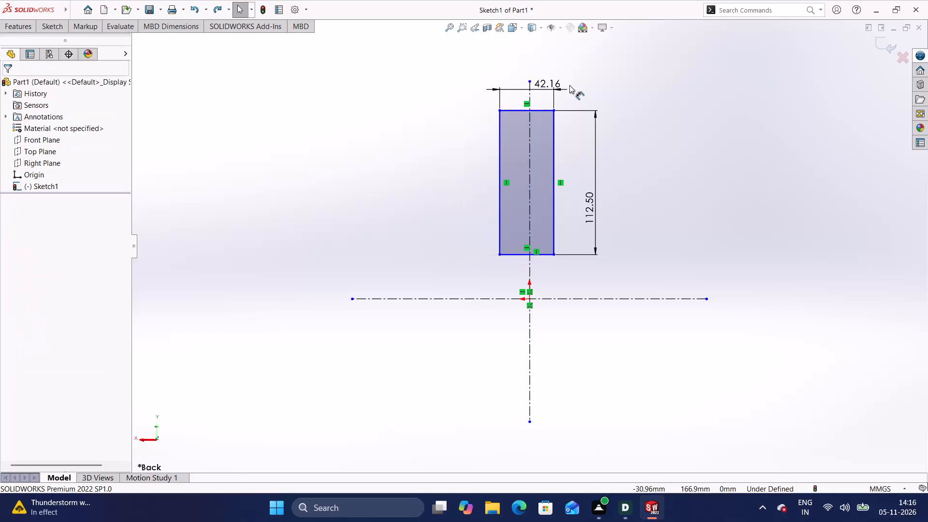
Undo the rectangle's top-edge width dimension and the 112.5 mm value of its height dimension.
key("ctrl+z")
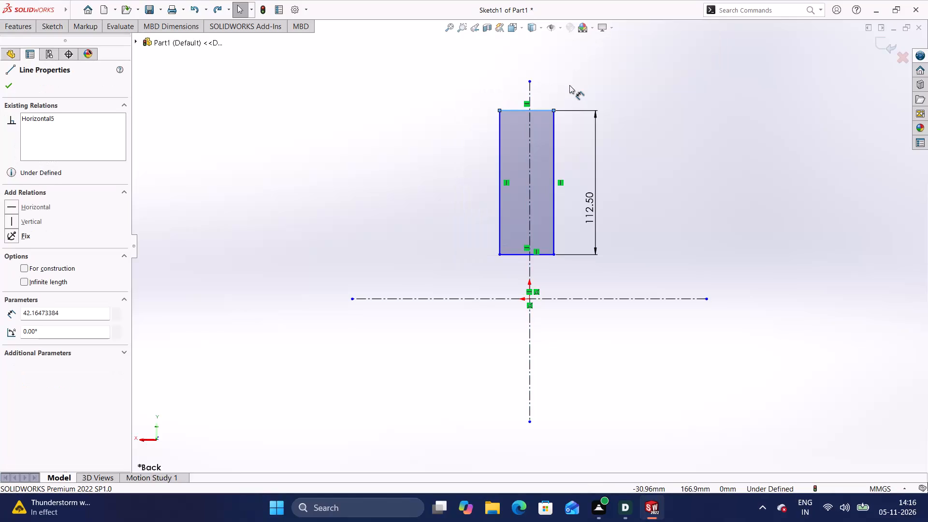
key("ctrl+z")
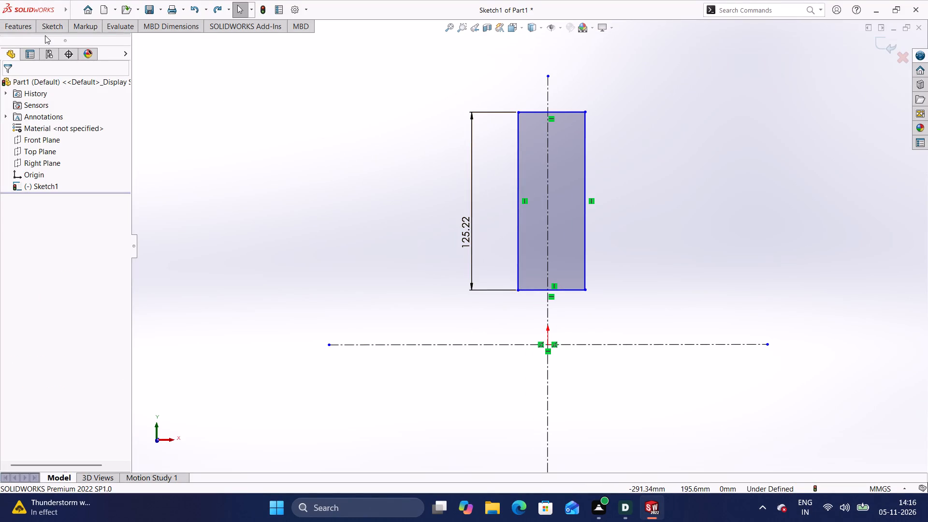
Dimension the rectangle's top edge as 78 mm.
left_click(62, 24)
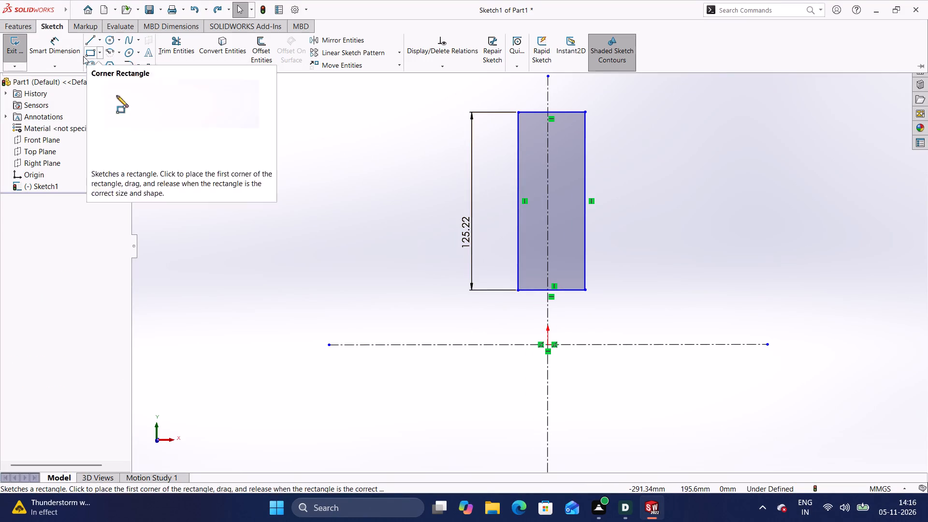
left_click(72, 56)
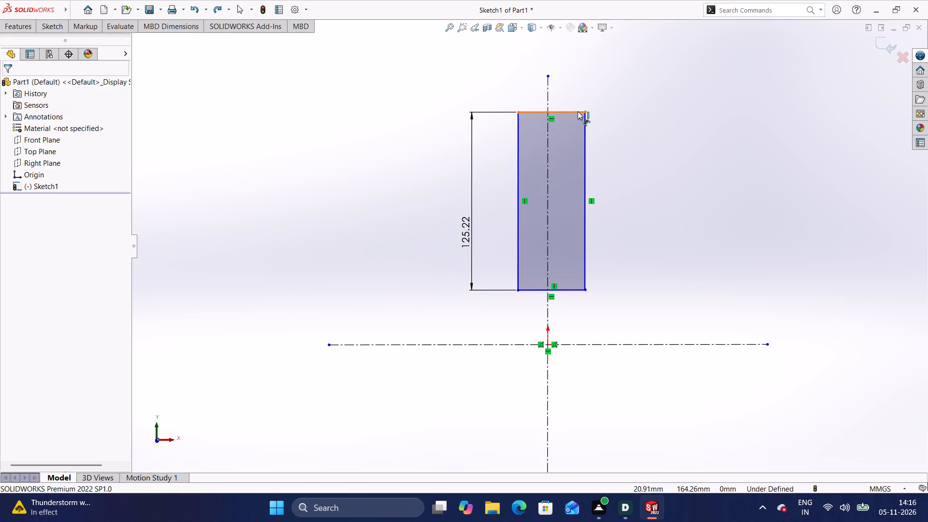
left_click(578, 111)
left_click(576, 92)
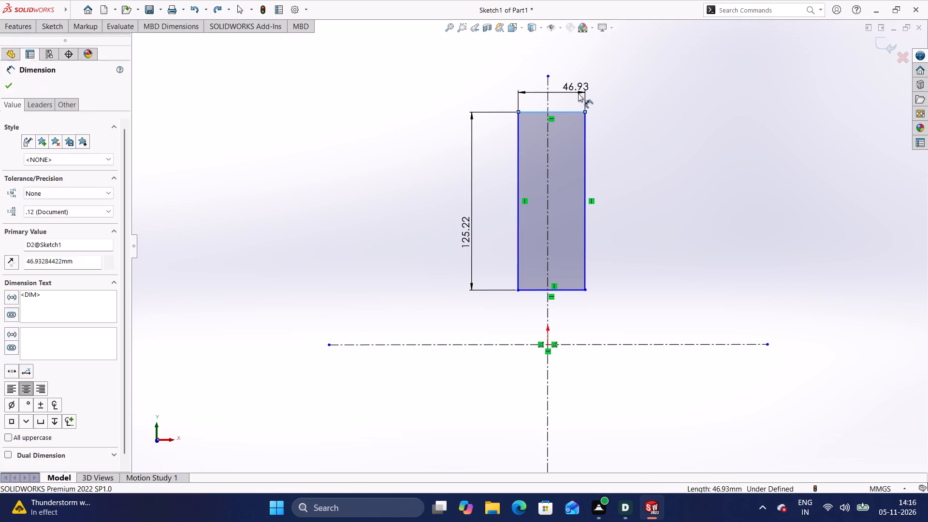
left_click(593, 104)
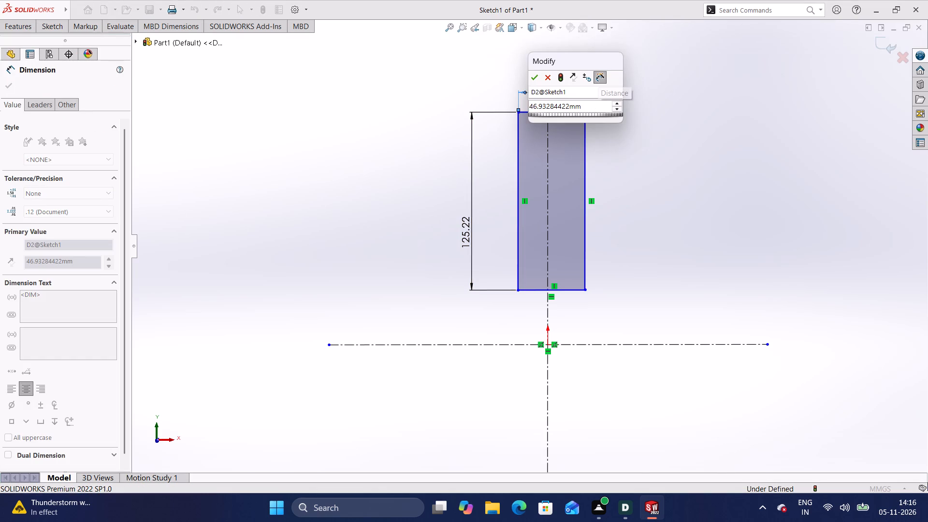
key("BackSpace")
key("BackSpace")
key("BackSpace")
key("BackSpace")
key("BackSpace")
key("BackSpace")
key("BackSpace")
key("BackSpace")
key("BackSpace")
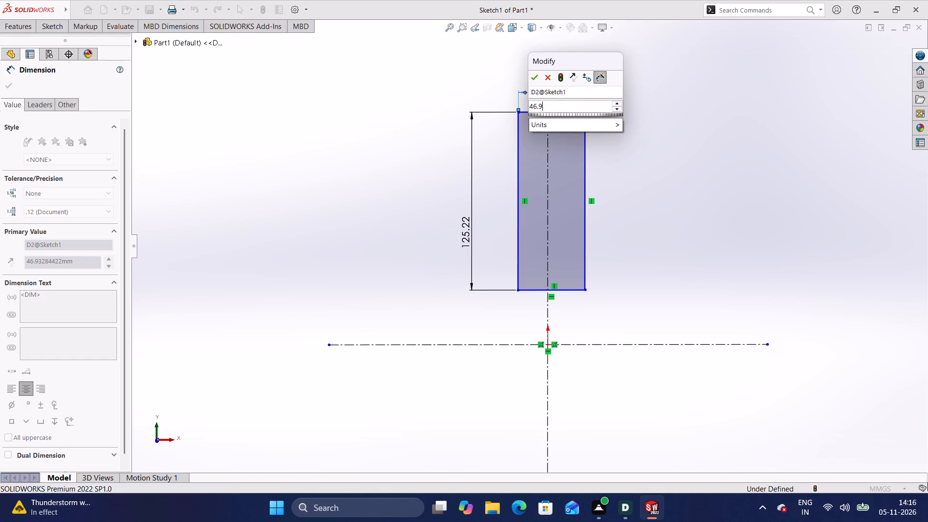
key("BackSpace")
key("BackSpace")
key("BackSpace")
key("BackSpace")
key("BackSpace")
key("BackSpace")
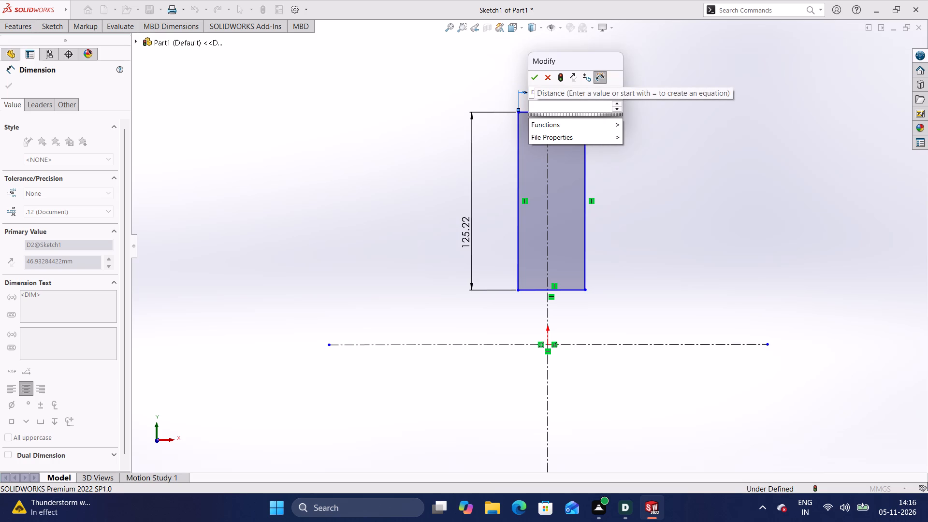
type("78")
key("Return")
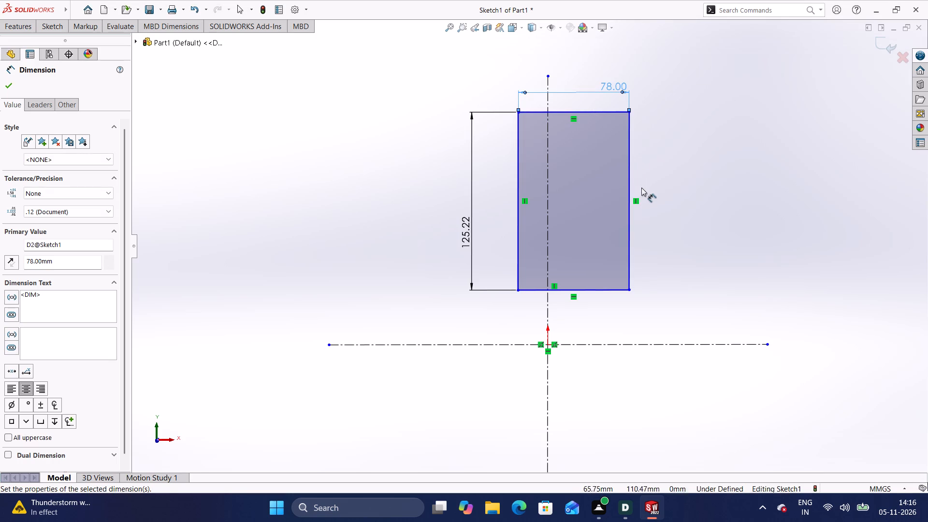
left_click(7, 82)
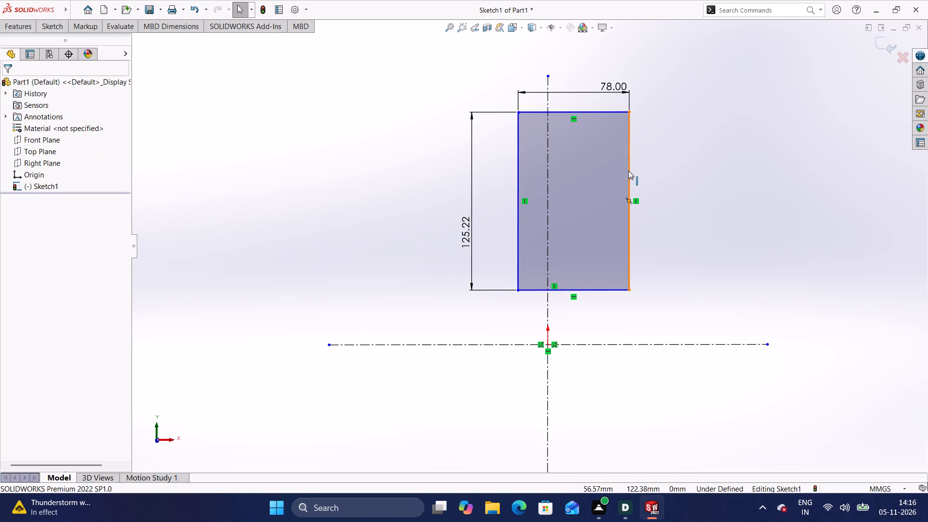
Make the rectangle's two vertical sides symmetric about the vertical centreline.
left_click(629, 173, "ctrl")
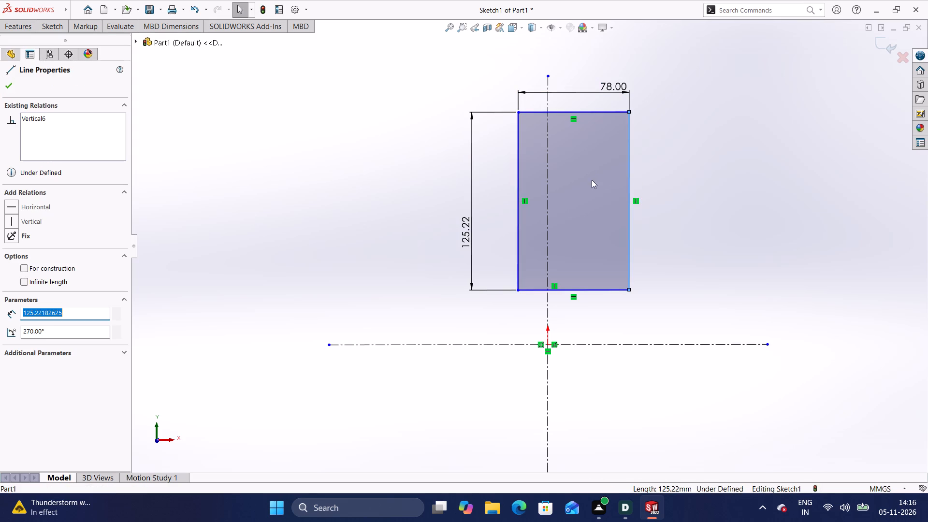
left_click(519, 195, "ctrl")
left_click(547, 203, "ctrl")
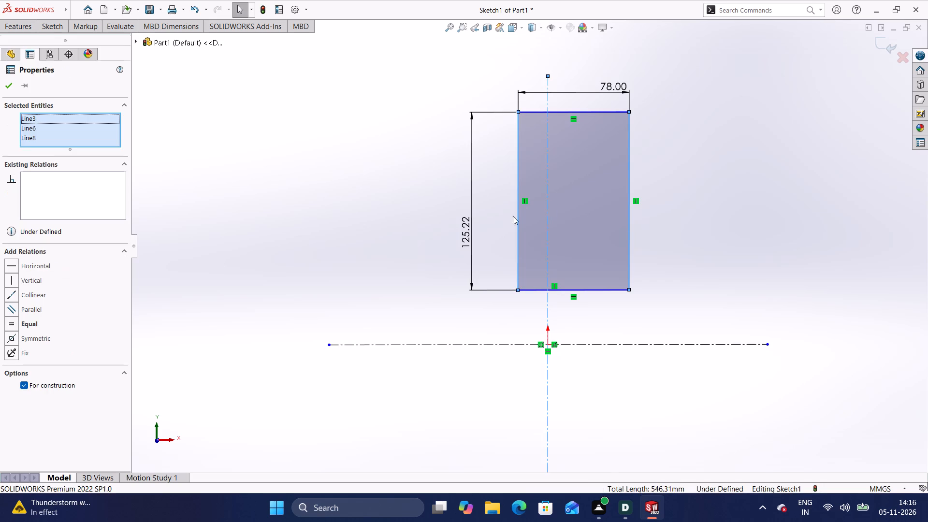
left_click(12, 338)
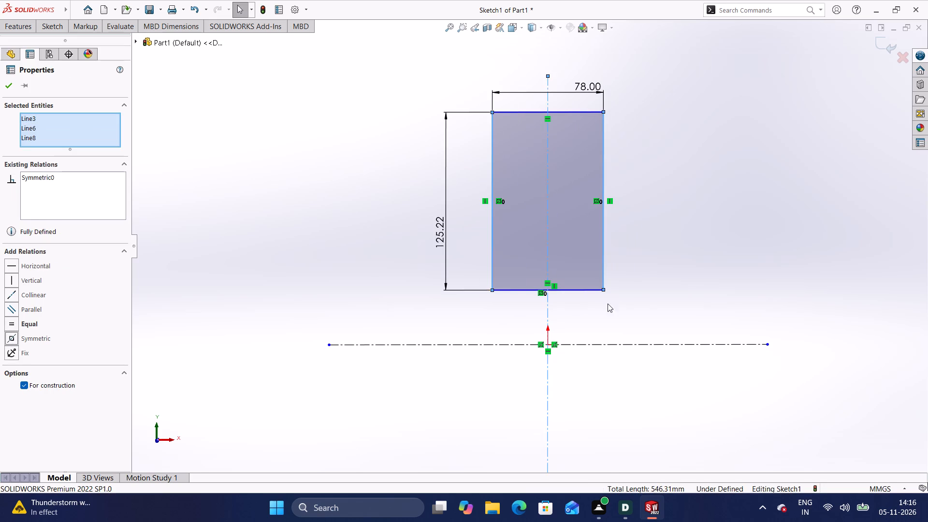
left_click(663, 261)
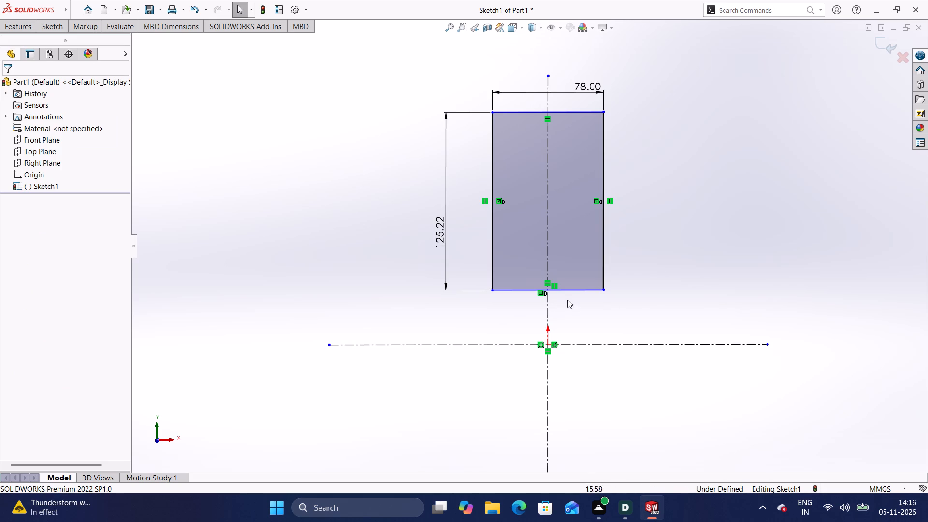
Dimension the distance between the rectangle's bottom edge and the horizontal centreline as 35 mm.
left_click(558, 289)
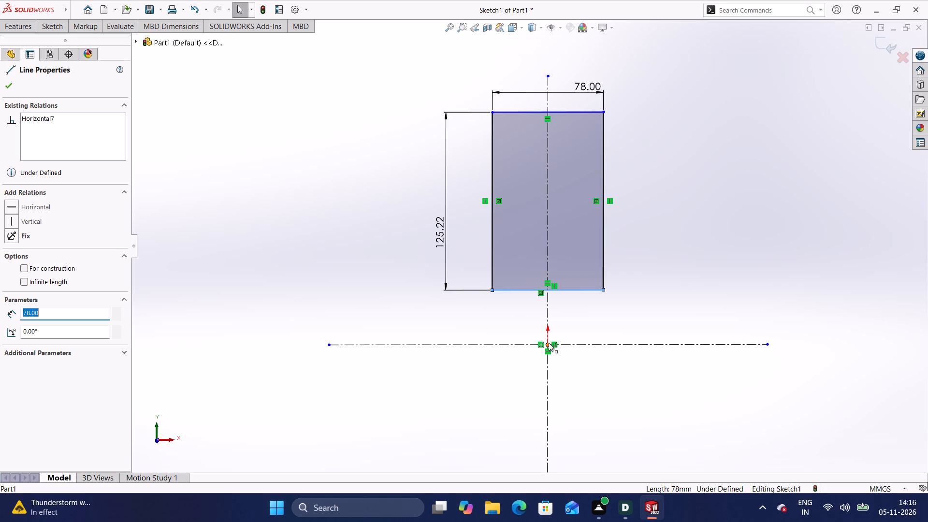
left_click(548, 343)
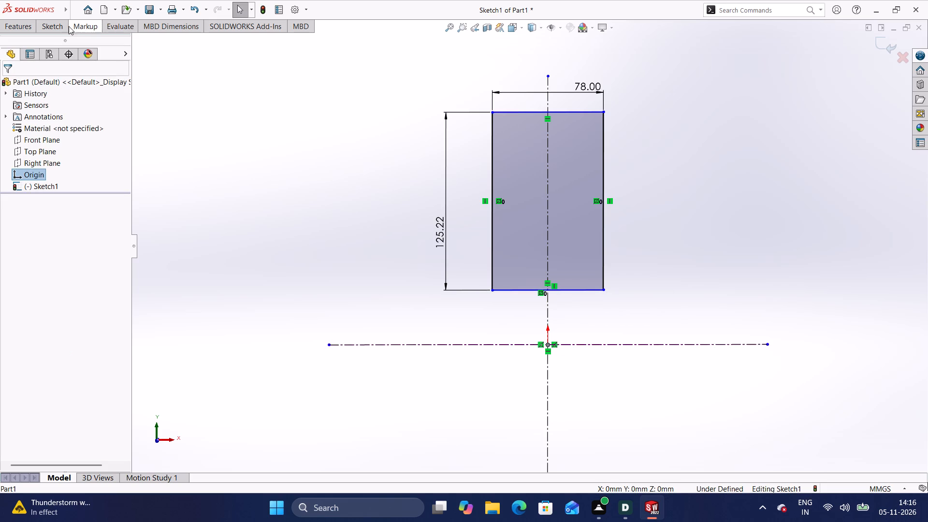
left_click(43, 26)
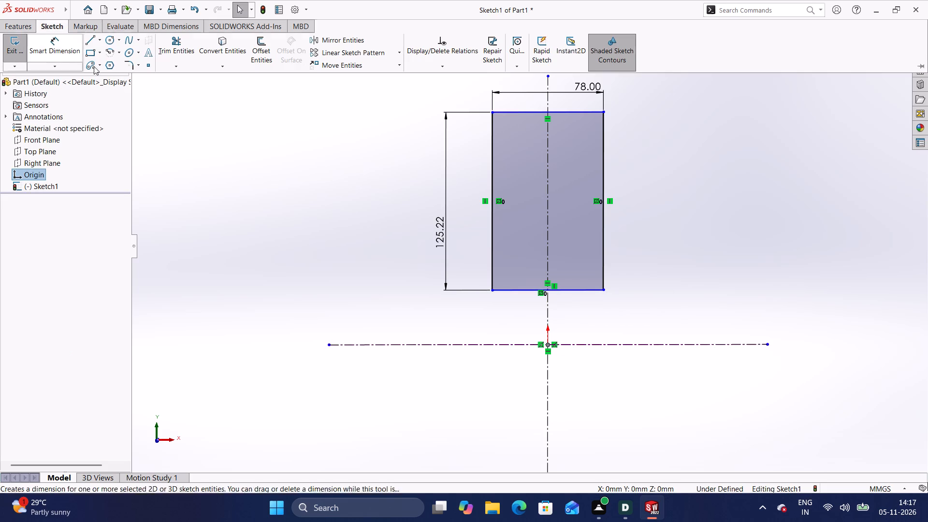
left_click(530, 289)
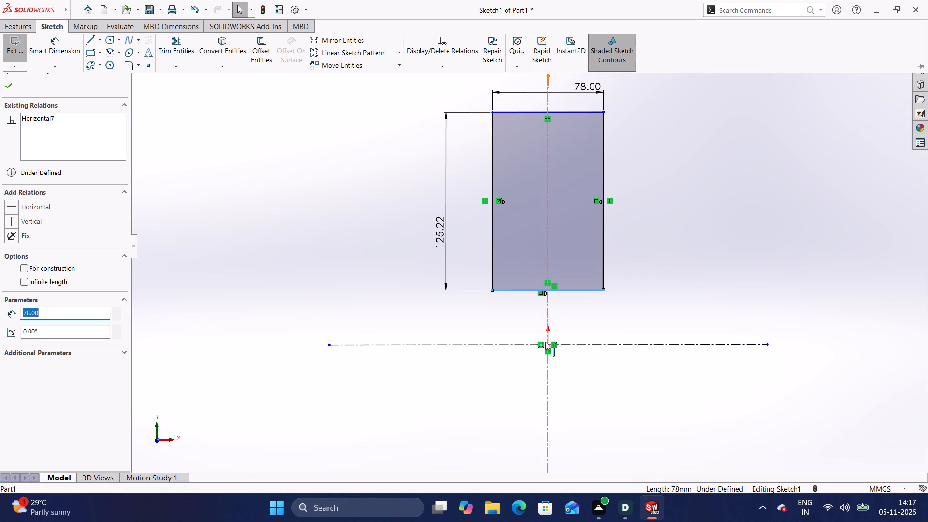
left_click(504, 344)
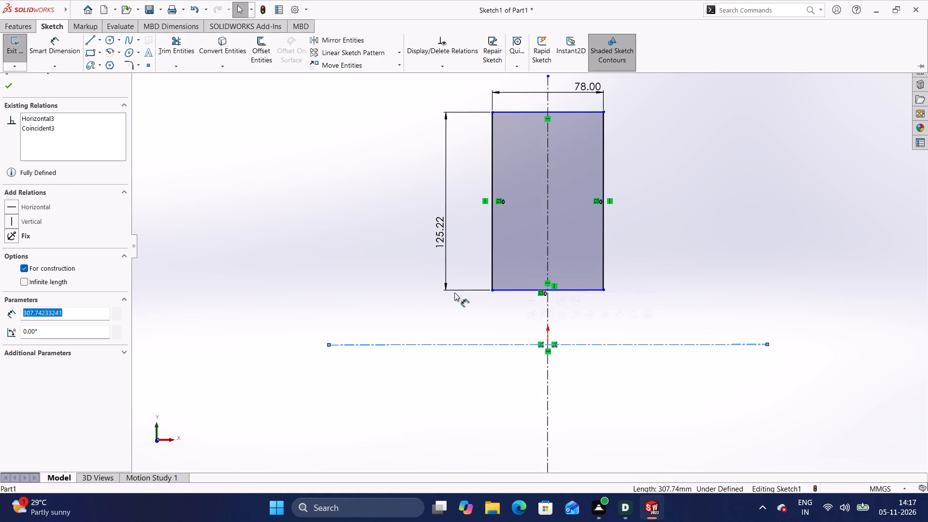
left_click(58, 50)
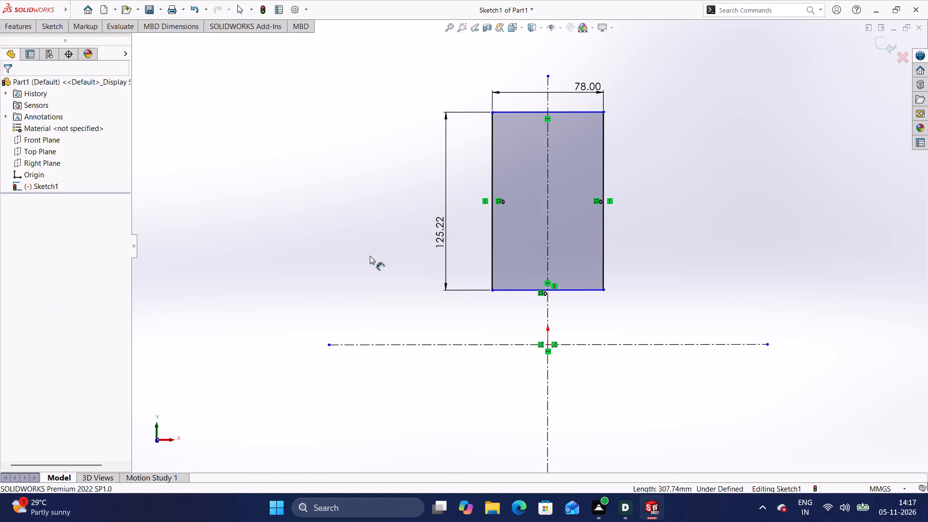
left_click(503, 290)
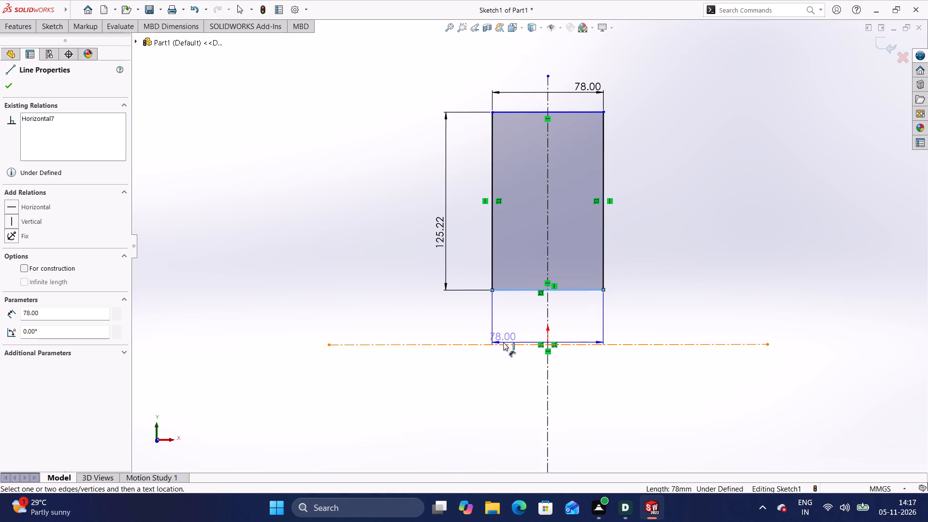
left_click(533, 343)
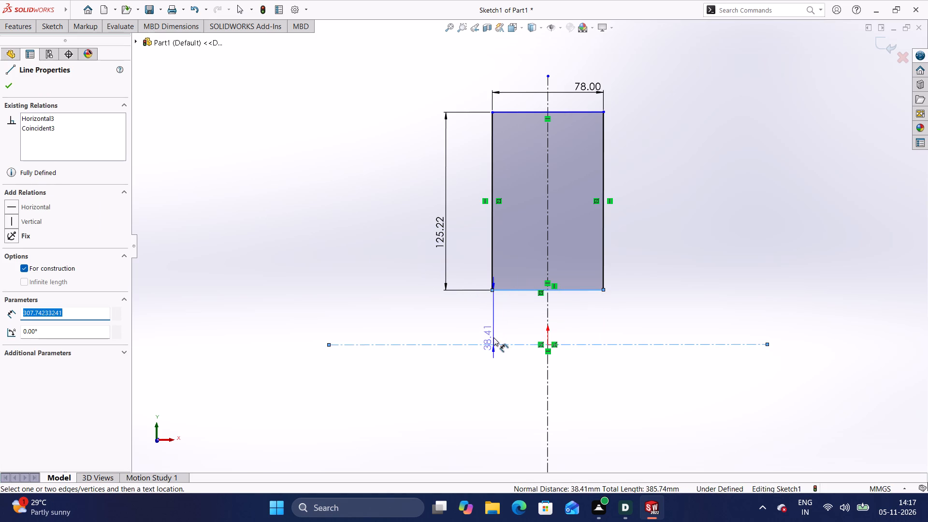
left_click(493, 337)
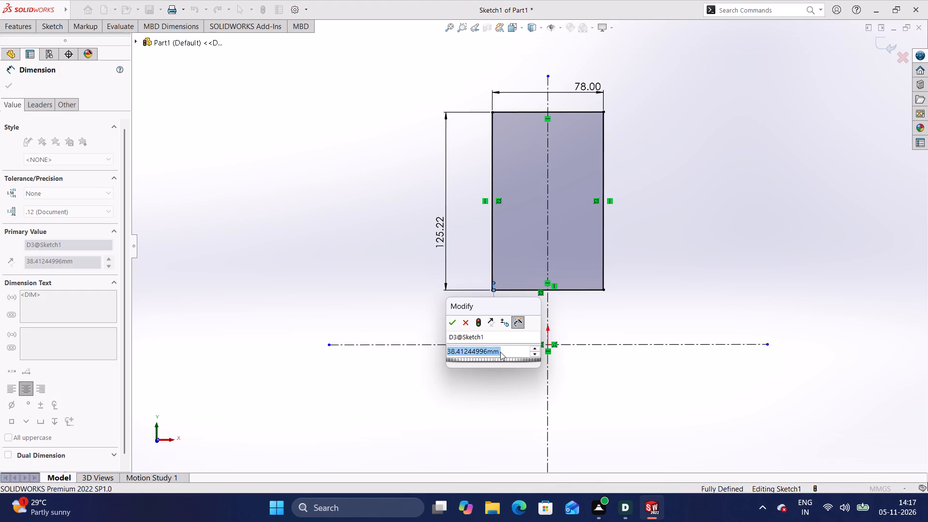
left_click(504, 351)
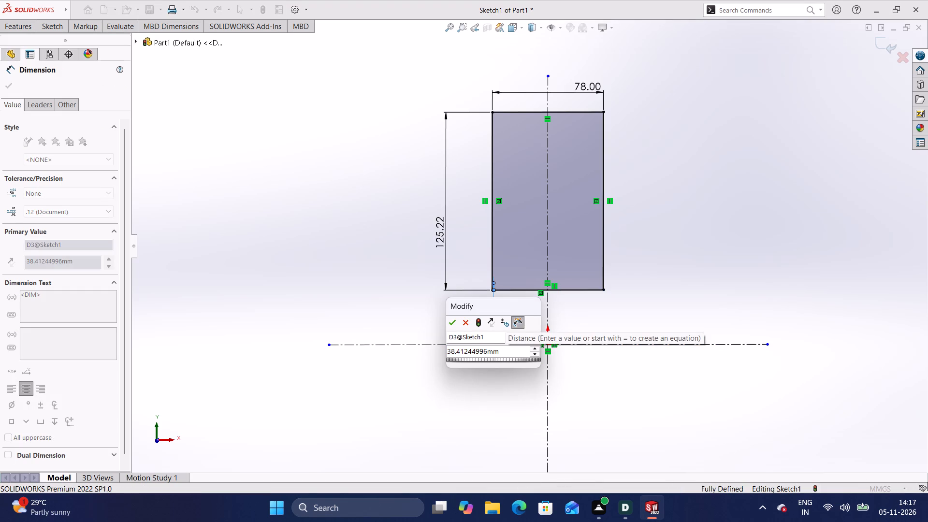
key("BackSpace")
key("BackSpace")
key("BackSpace")
key("BackSpace")
key("BackSpace")
key("BackSpace")
key("BackSpace")
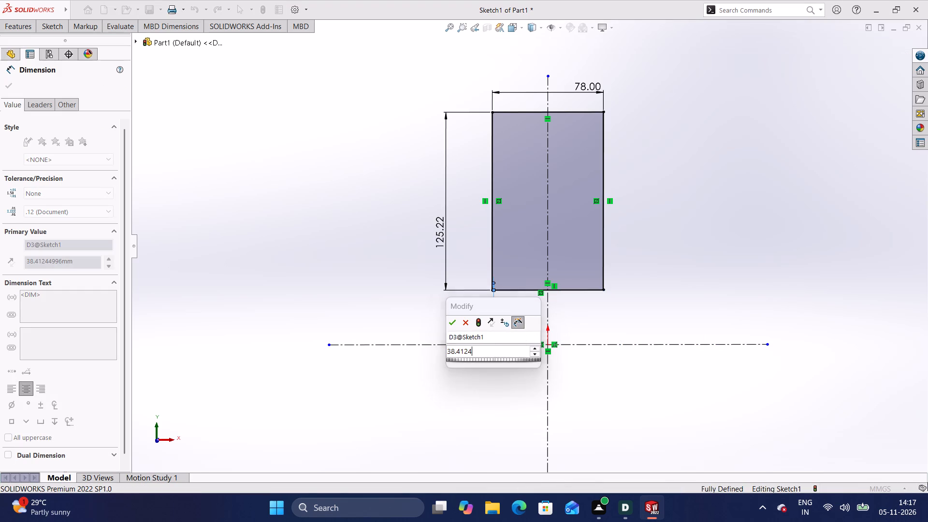
key("BackSpace")
key("BackSpace")
key("BackSpace")
key("BackSpace")
key("BackSpace")
key("BackSpace")
key("BackSpace")
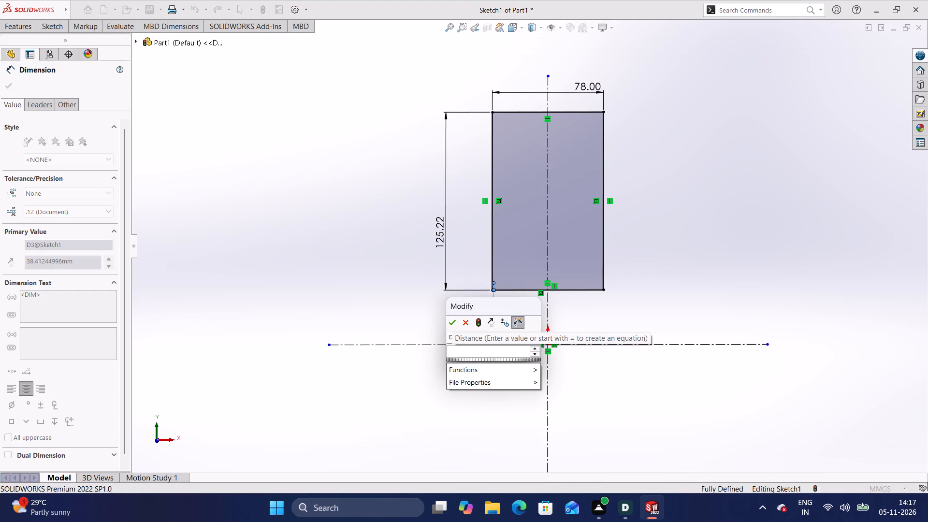
key("3")
key("5")
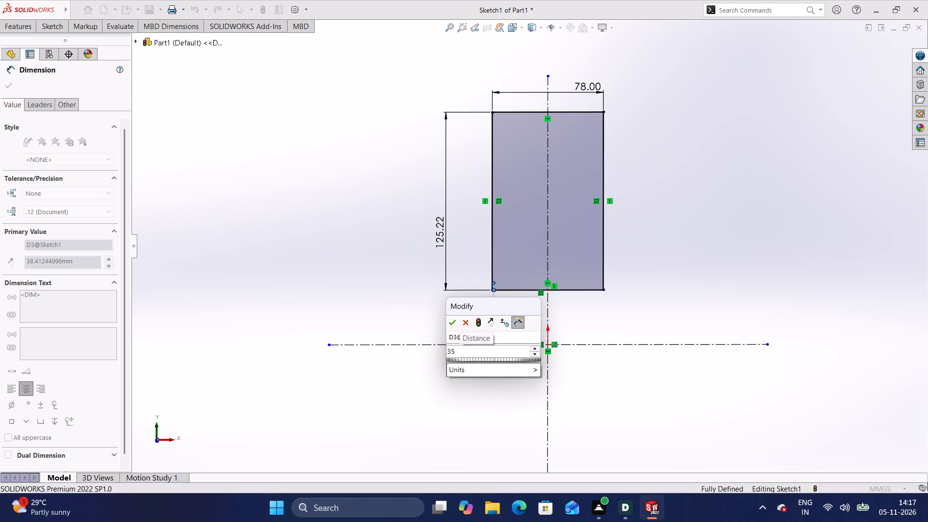
key("Return")
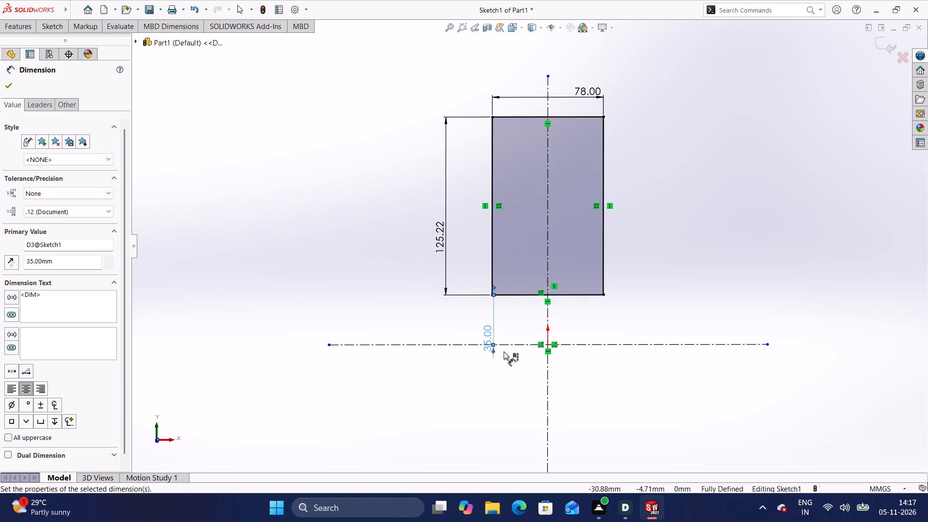
left_click(510, 383)
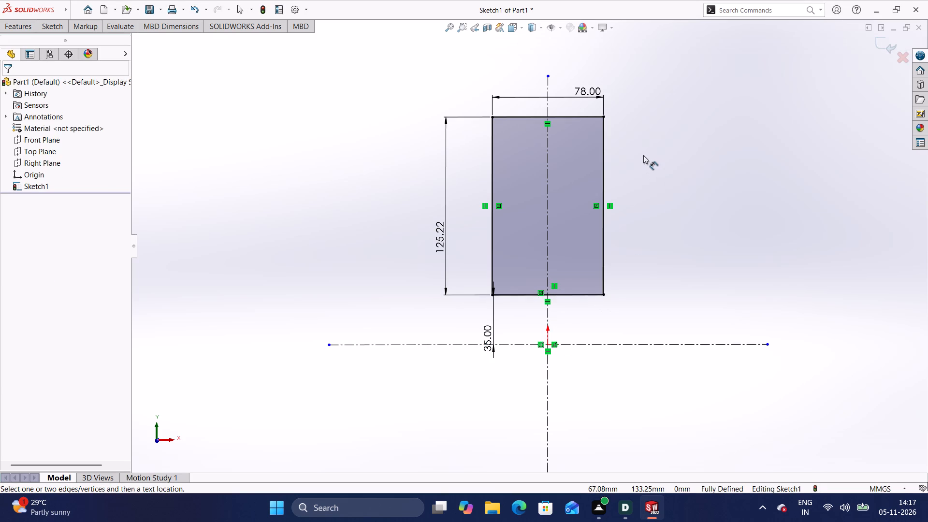
Undo the 35 mm value set for the distance between the rectangle's bottom edge and the horizontal centreline.
type("l")
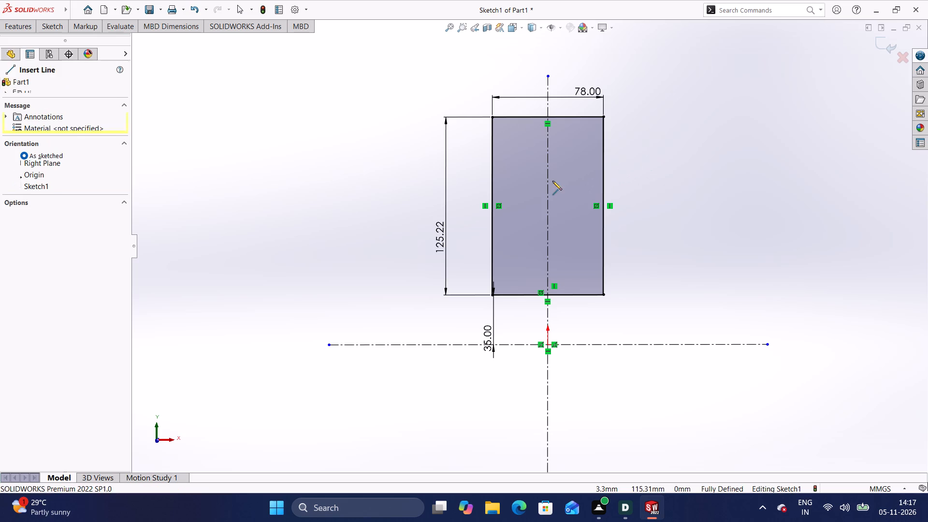
key("space")
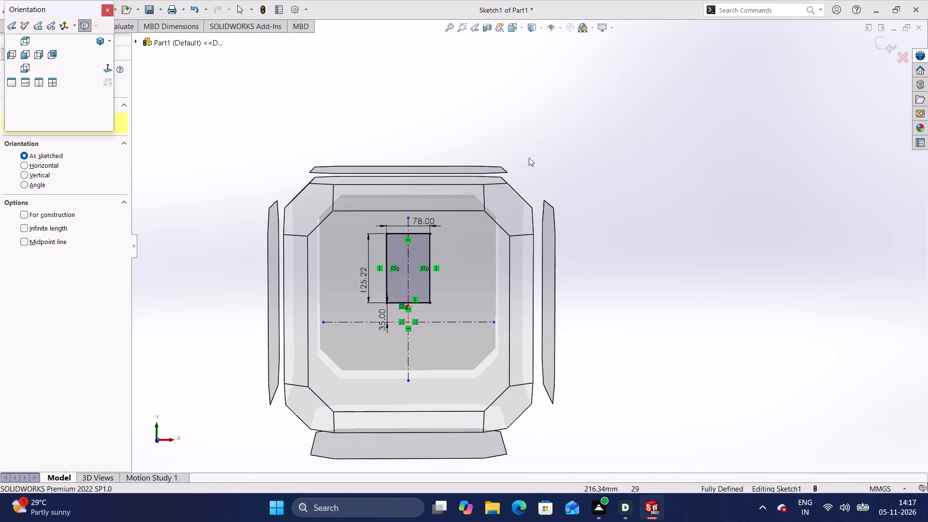
key("ctrl+z")
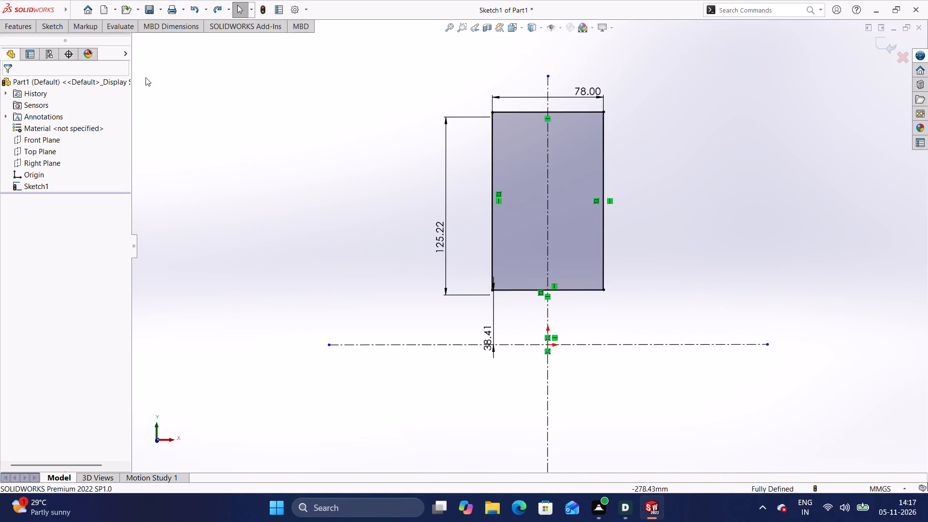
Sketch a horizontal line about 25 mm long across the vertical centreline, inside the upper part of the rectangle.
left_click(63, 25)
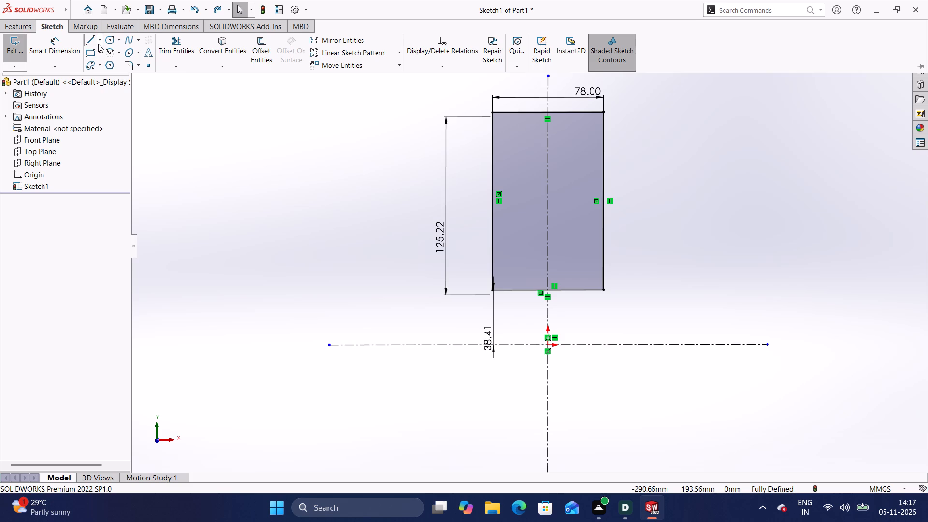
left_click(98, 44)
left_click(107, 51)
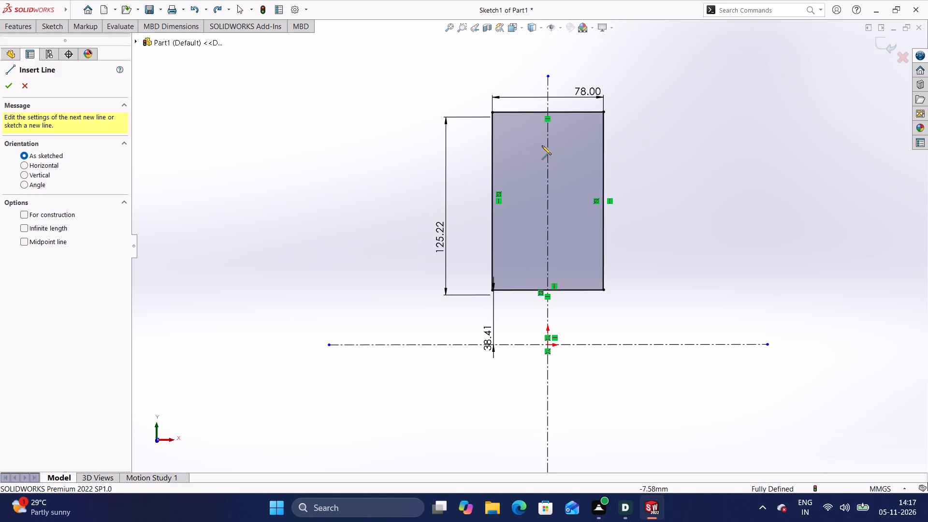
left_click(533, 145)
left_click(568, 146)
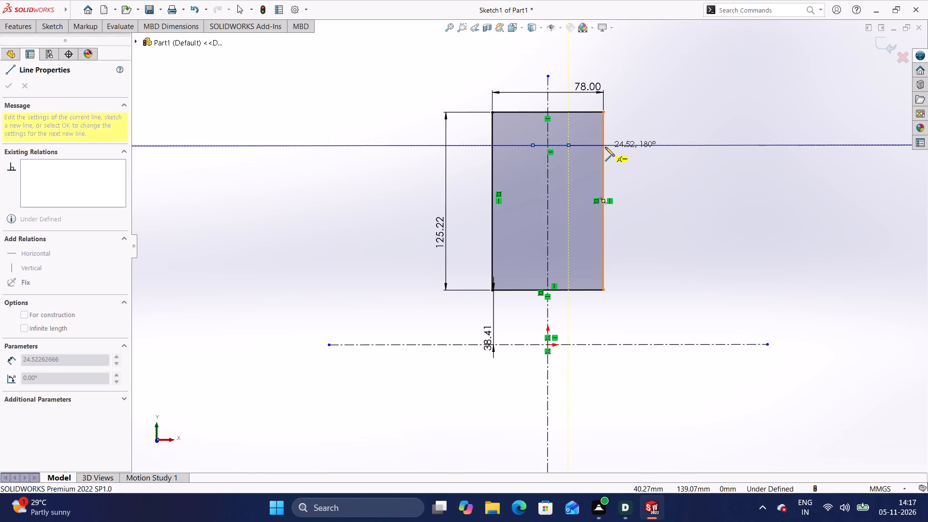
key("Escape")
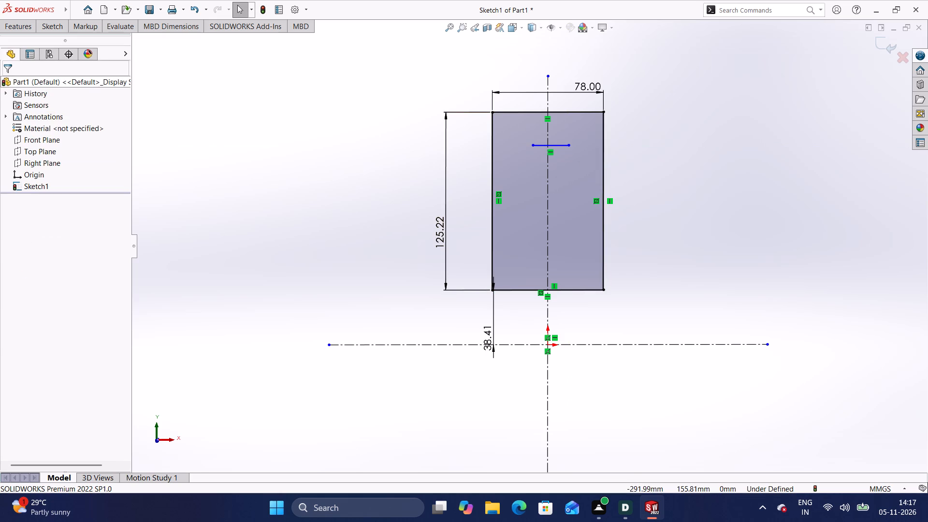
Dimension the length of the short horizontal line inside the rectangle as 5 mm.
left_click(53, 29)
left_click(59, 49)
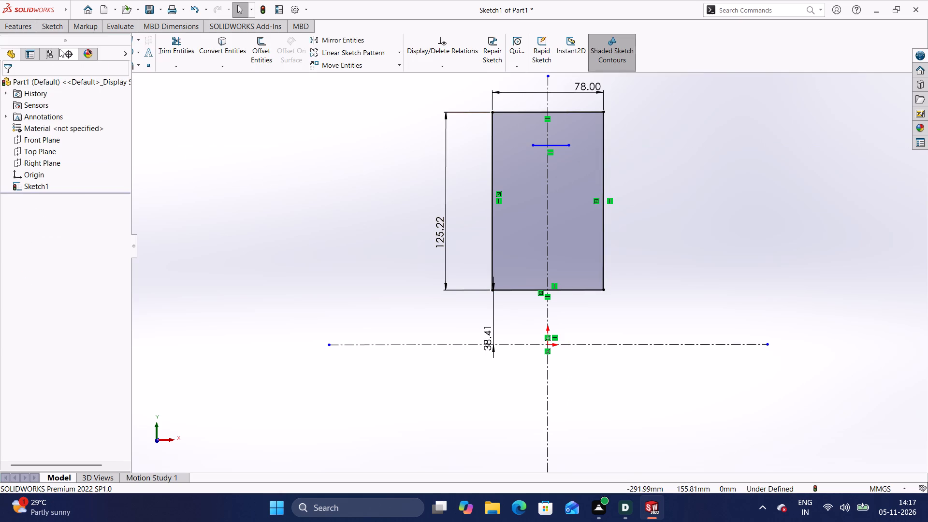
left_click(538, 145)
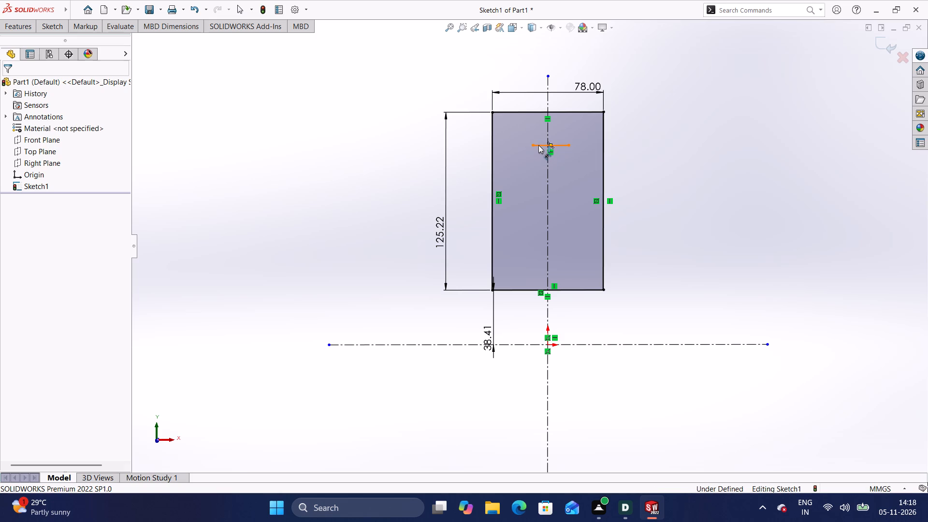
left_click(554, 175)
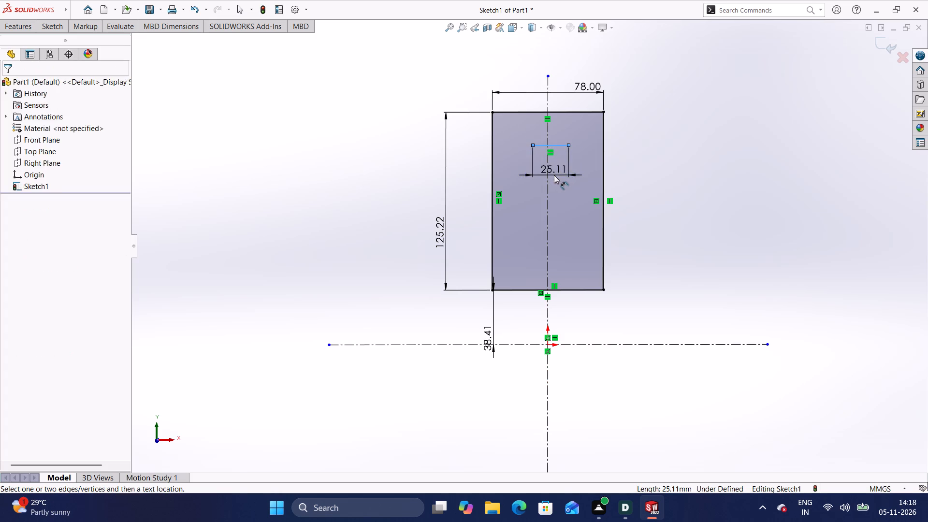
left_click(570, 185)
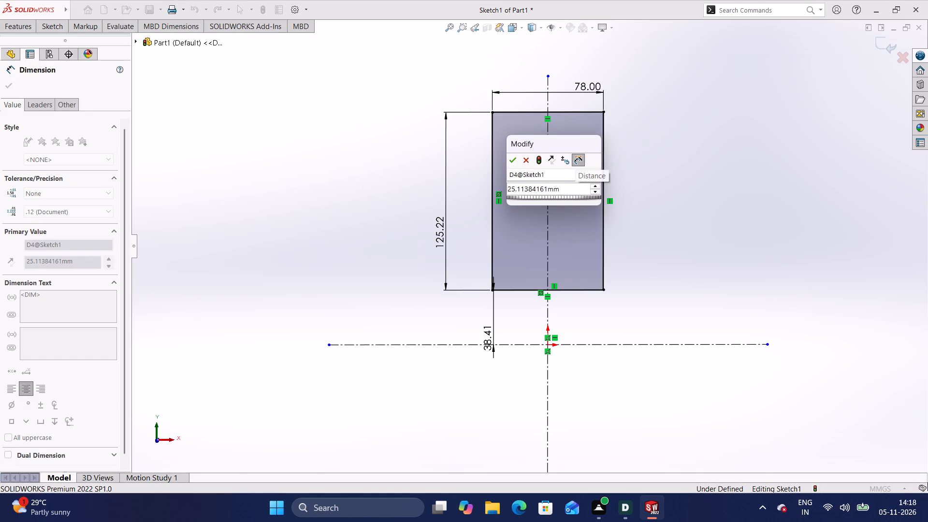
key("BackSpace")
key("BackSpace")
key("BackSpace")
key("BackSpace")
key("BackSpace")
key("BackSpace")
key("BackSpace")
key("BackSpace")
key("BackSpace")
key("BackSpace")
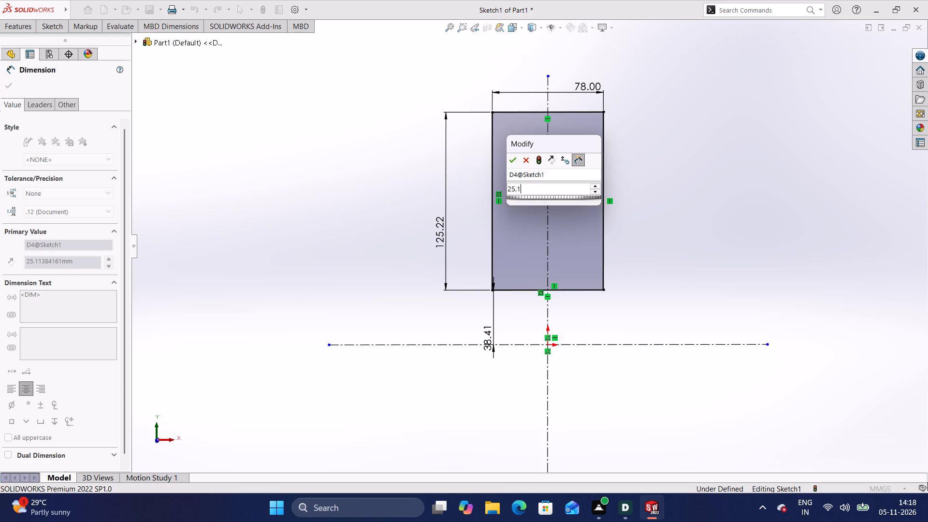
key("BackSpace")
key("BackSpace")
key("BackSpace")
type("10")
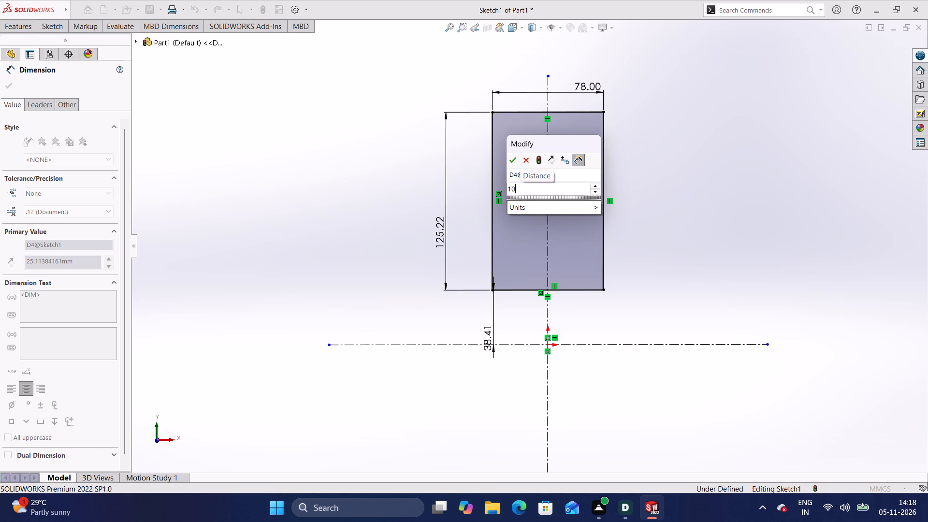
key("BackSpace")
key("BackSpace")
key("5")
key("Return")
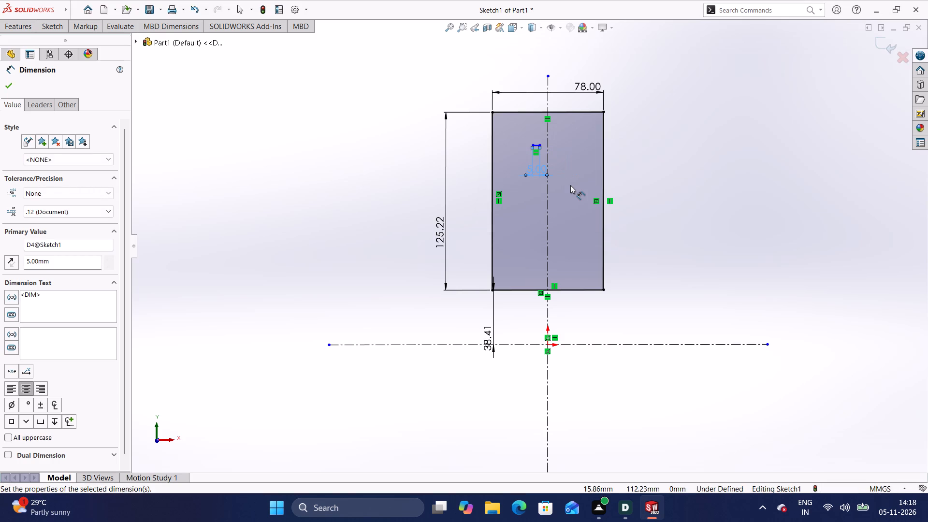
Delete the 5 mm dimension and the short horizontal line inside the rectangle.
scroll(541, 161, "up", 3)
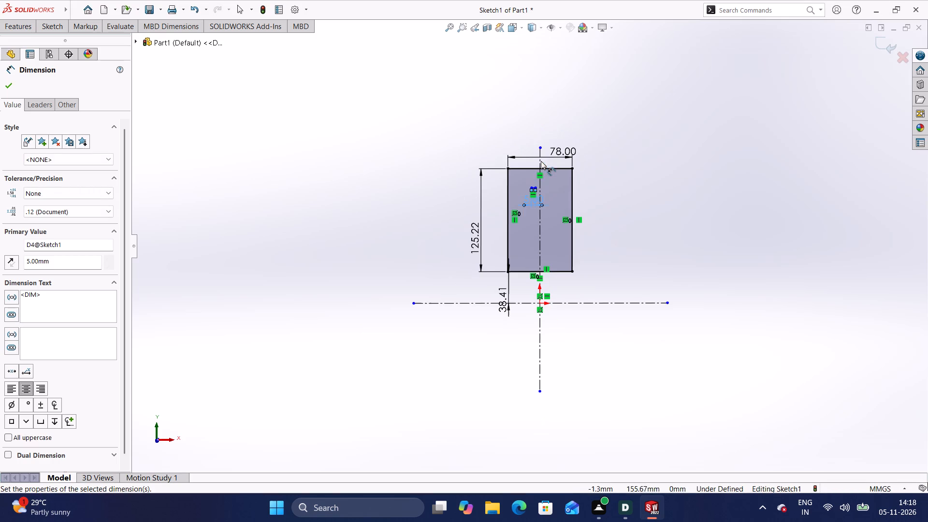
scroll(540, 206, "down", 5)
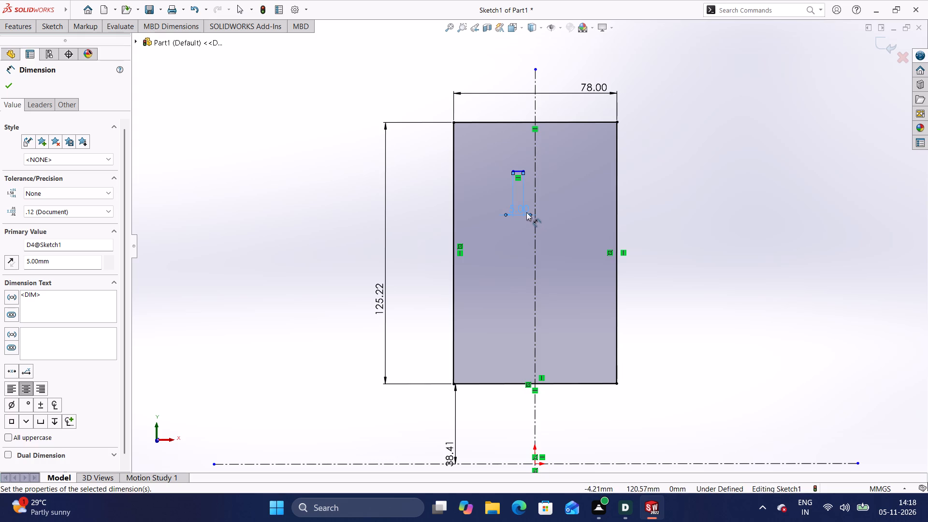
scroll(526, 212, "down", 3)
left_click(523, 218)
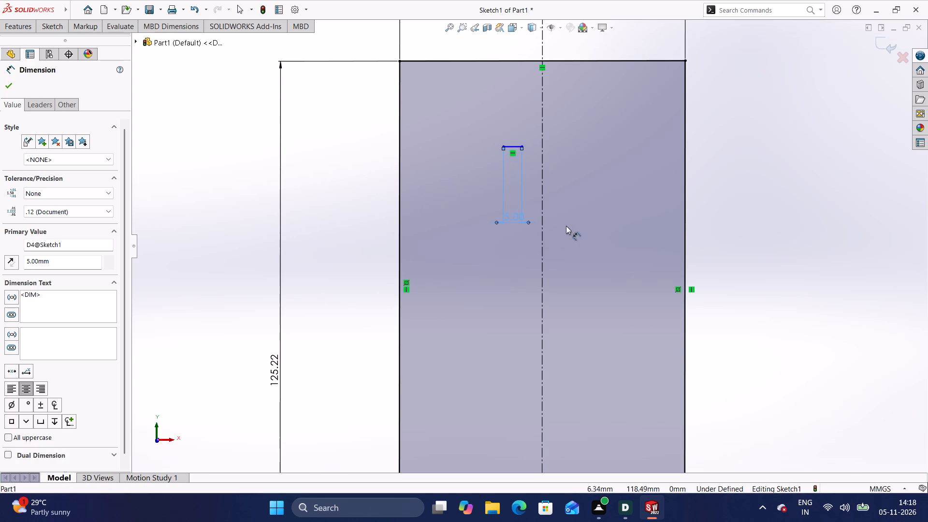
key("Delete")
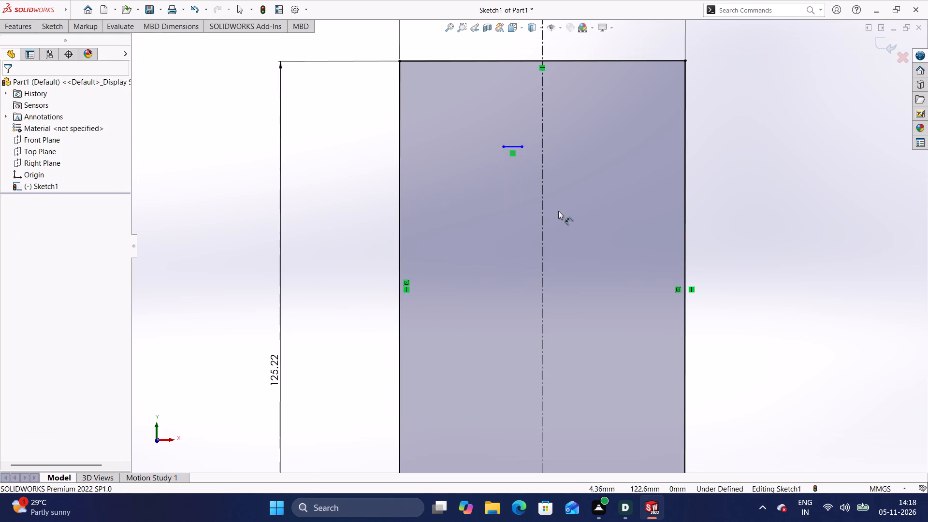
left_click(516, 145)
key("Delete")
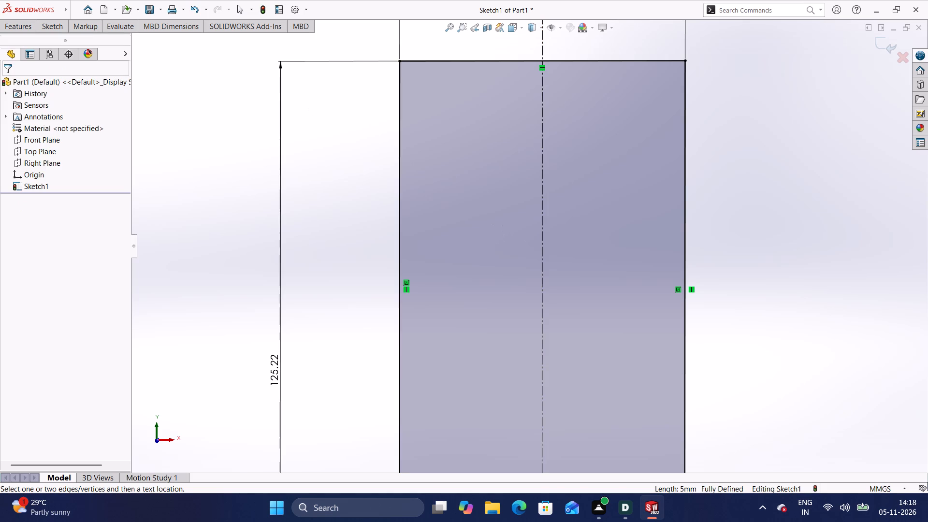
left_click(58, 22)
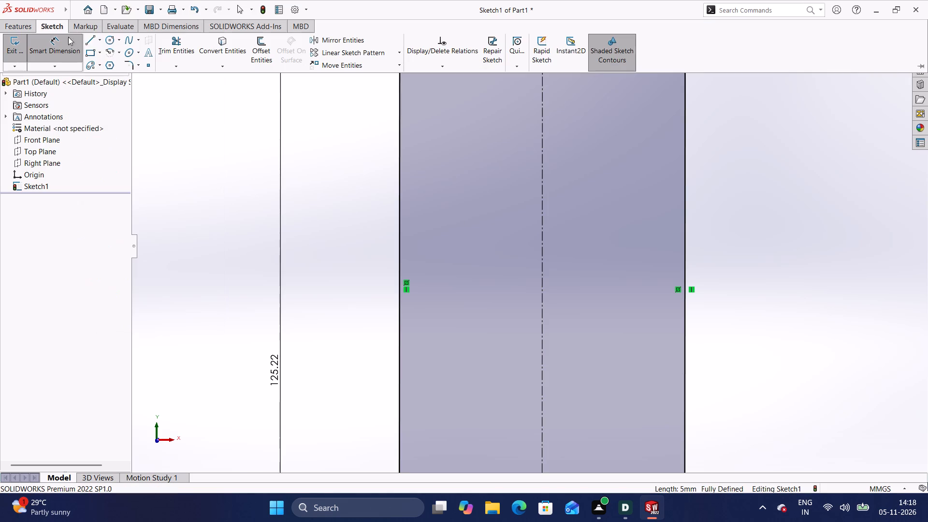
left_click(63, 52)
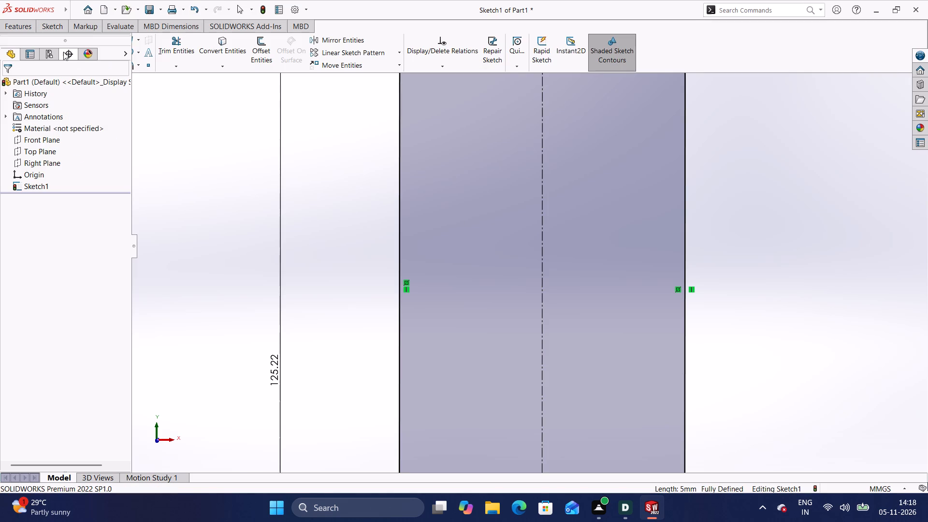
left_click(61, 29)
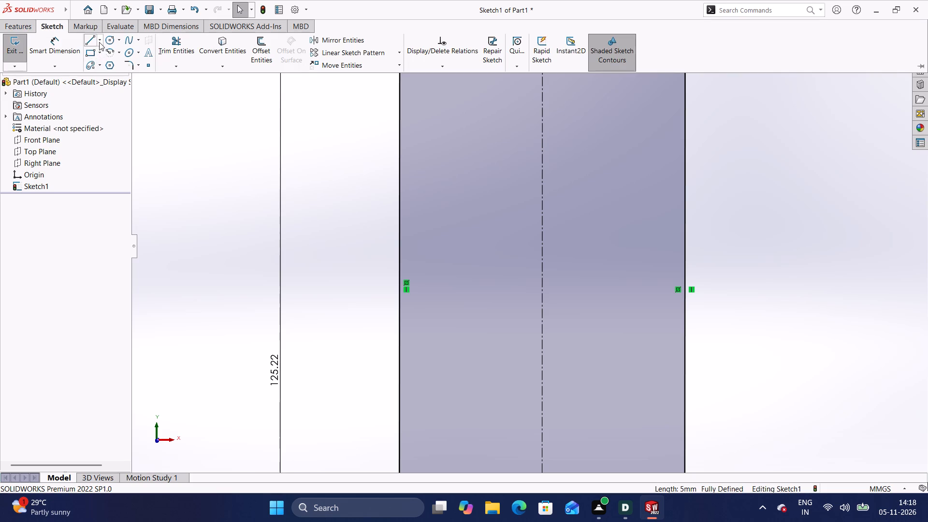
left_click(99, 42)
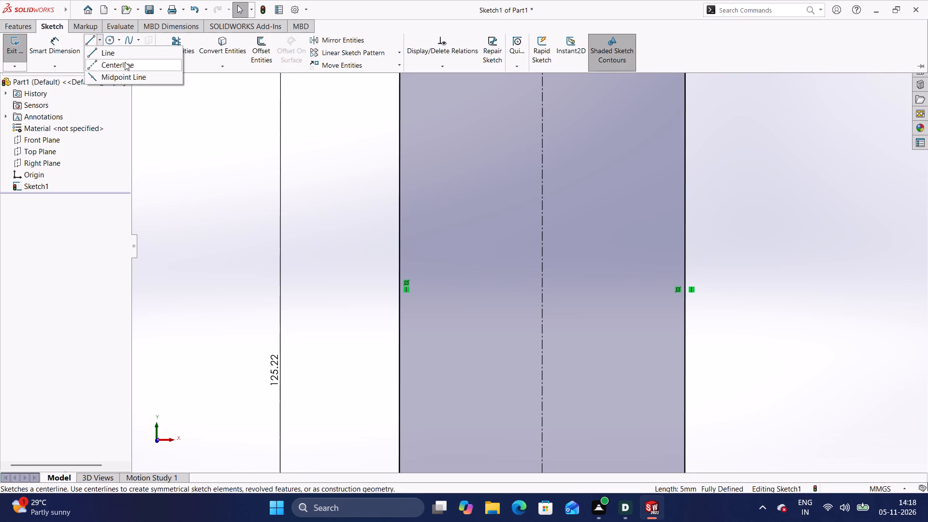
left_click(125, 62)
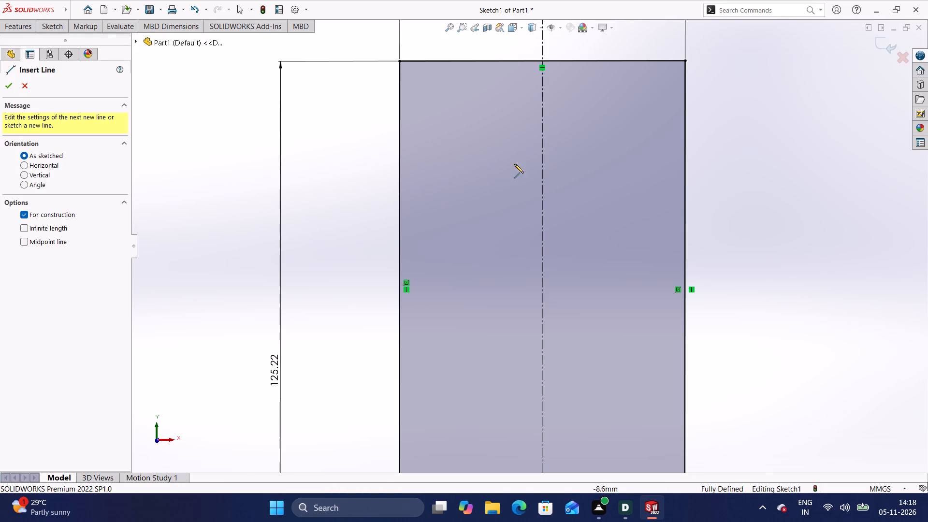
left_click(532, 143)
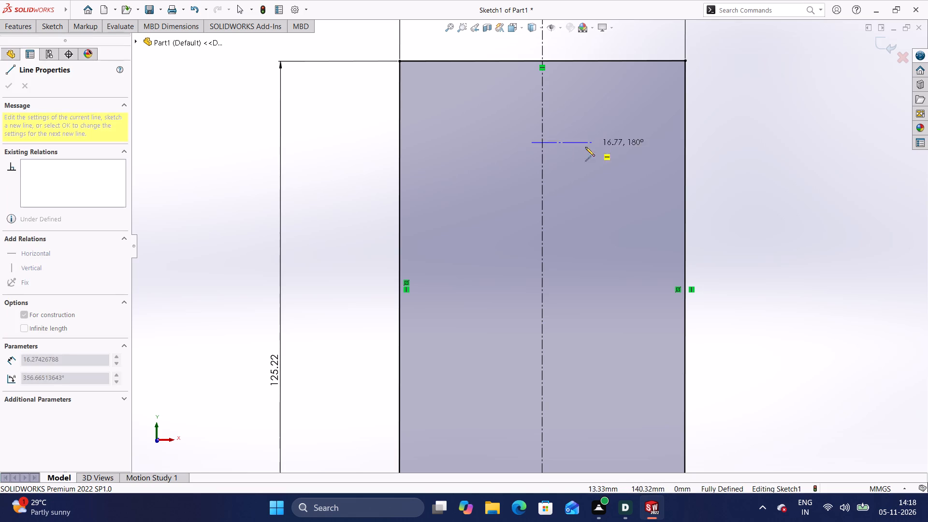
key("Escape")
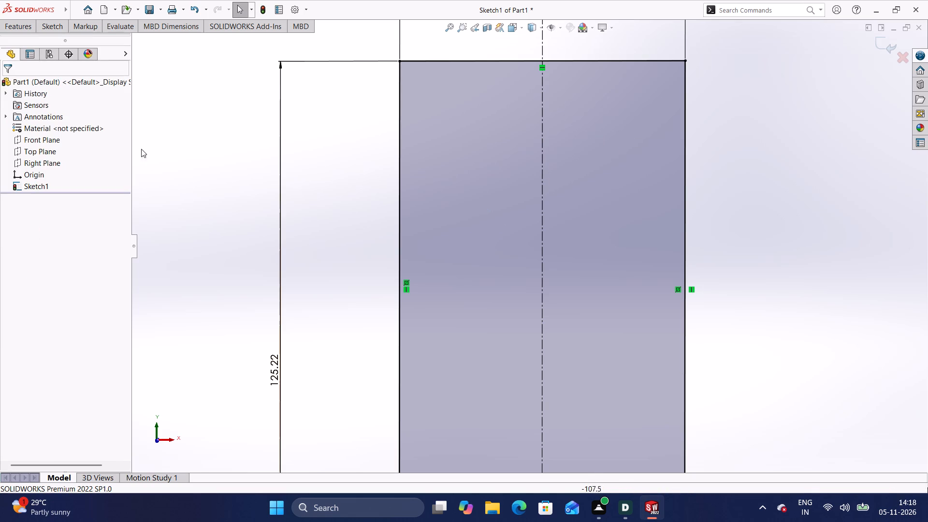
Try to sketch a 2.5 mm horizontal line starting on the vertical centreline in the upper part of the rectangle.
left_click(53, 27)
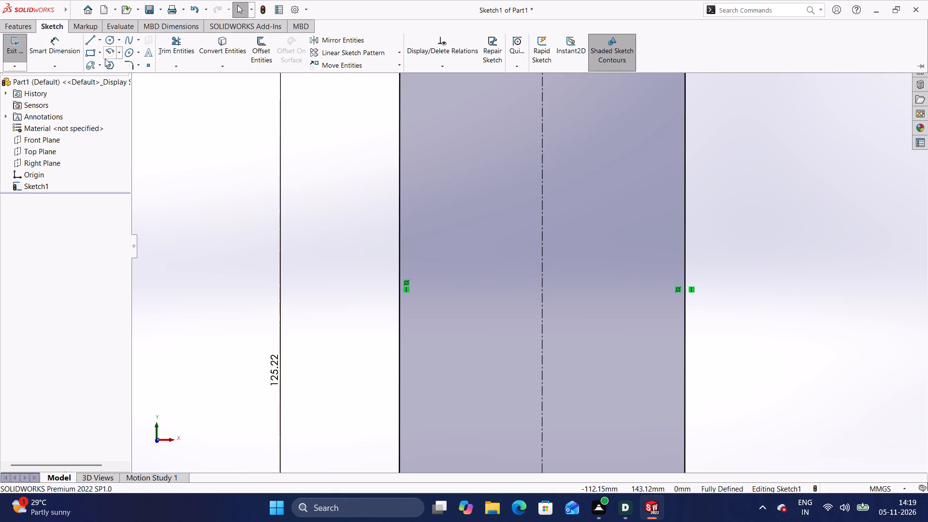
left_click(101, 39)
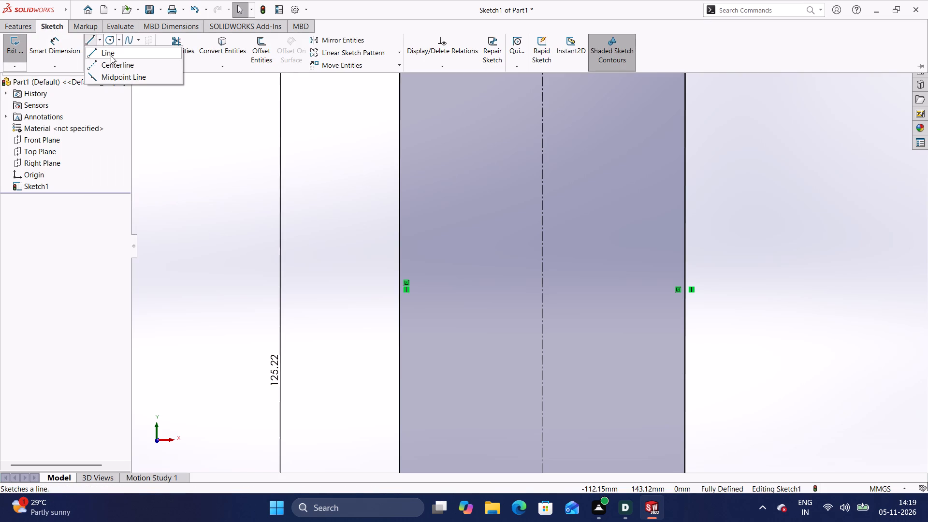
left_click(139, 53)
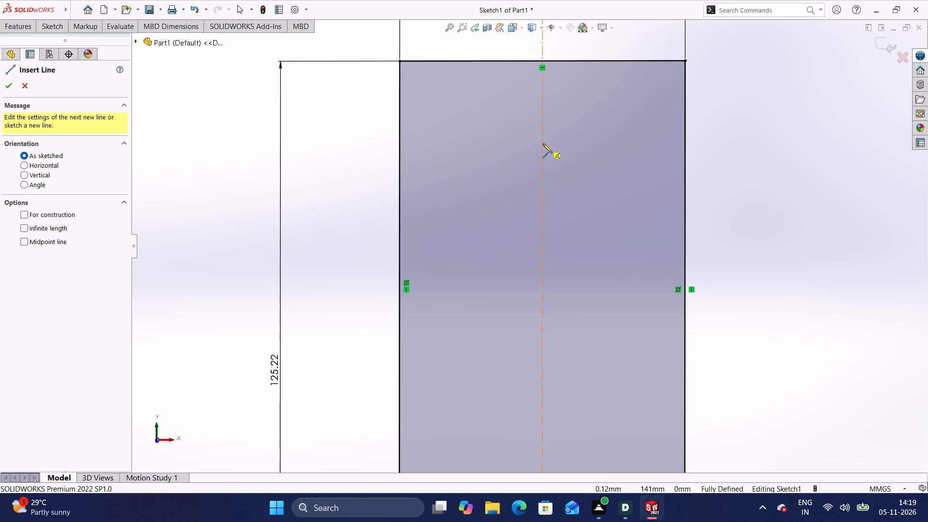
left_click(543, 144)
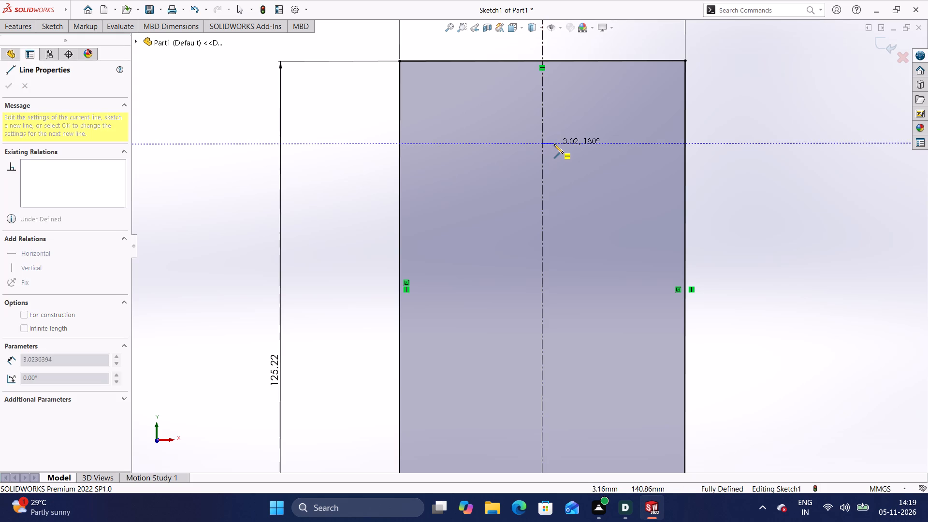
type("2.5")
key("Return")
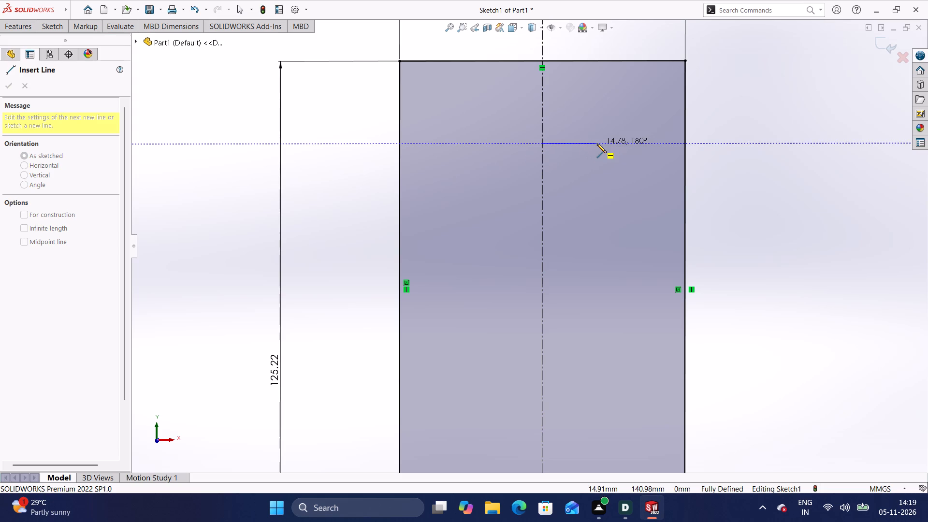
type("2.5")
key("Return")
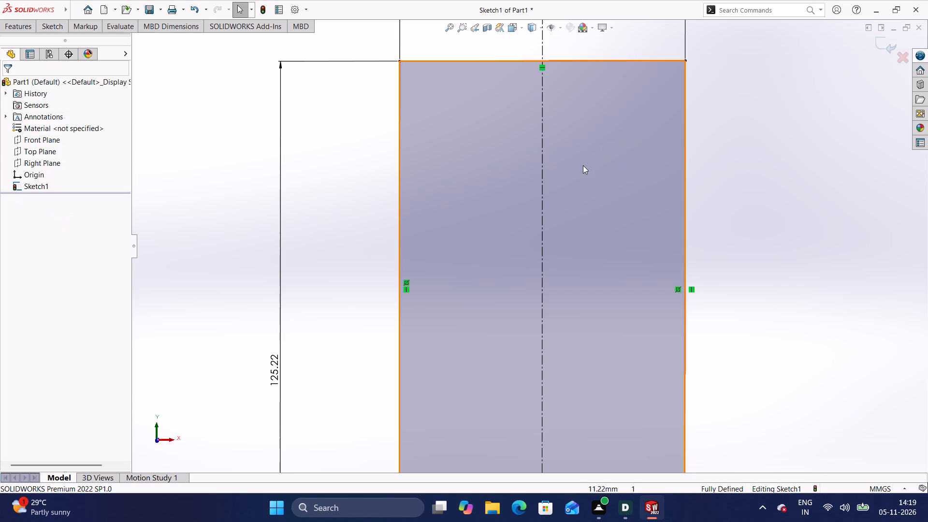
Sketch a horizontal line about 5.2 mm long across the vertical centreline, inside the upper part of the rectangle.
left_click(64, 29)
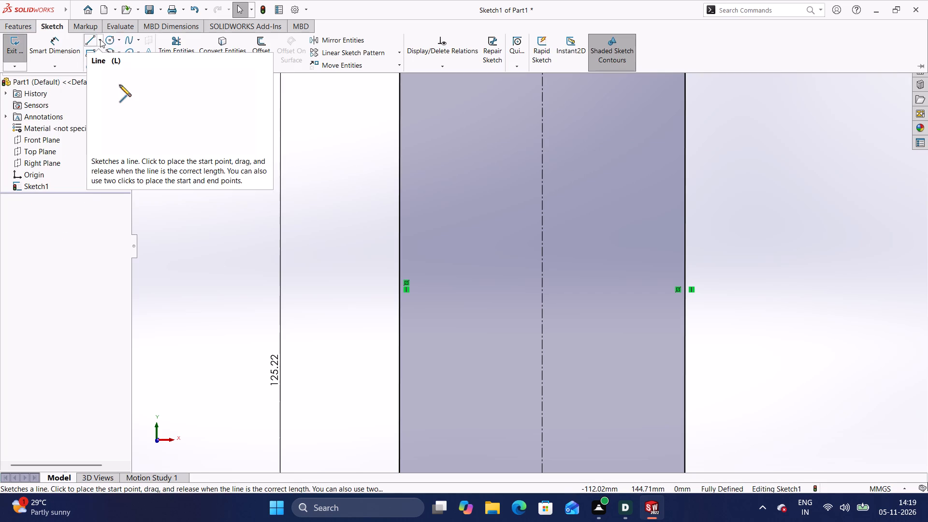
left_click(100, 39)
left_click(105, 51)
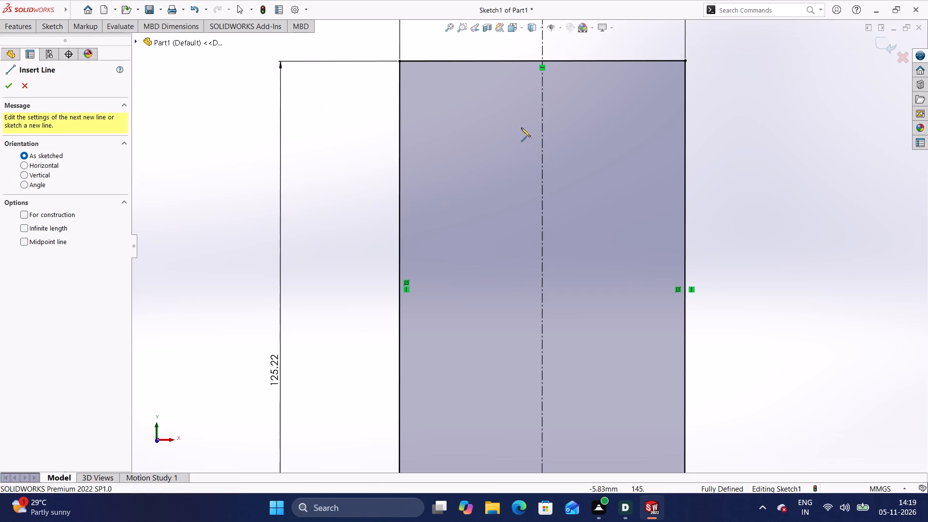
left_click(542, 146)
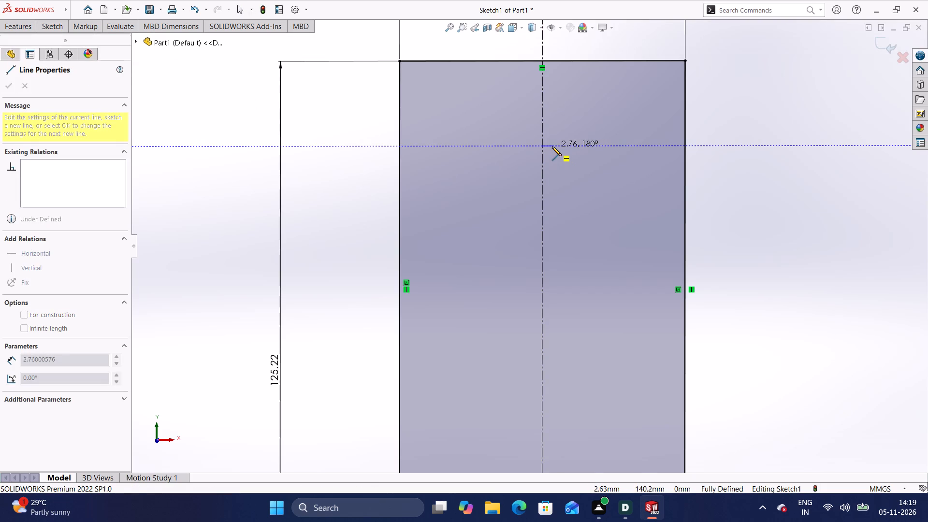
scroll(552, 146, "up", 2)
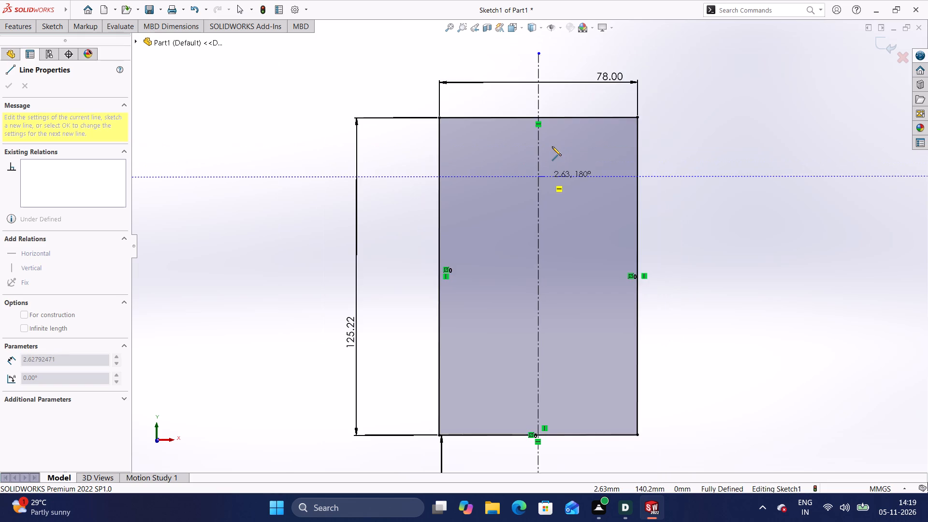
scroll(552, 146, "down", 3)
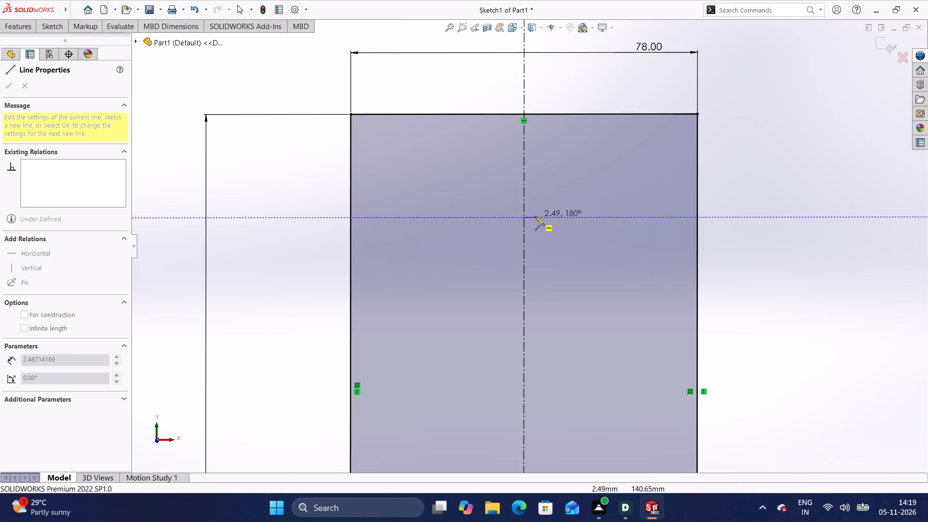
left_click(535, 216)
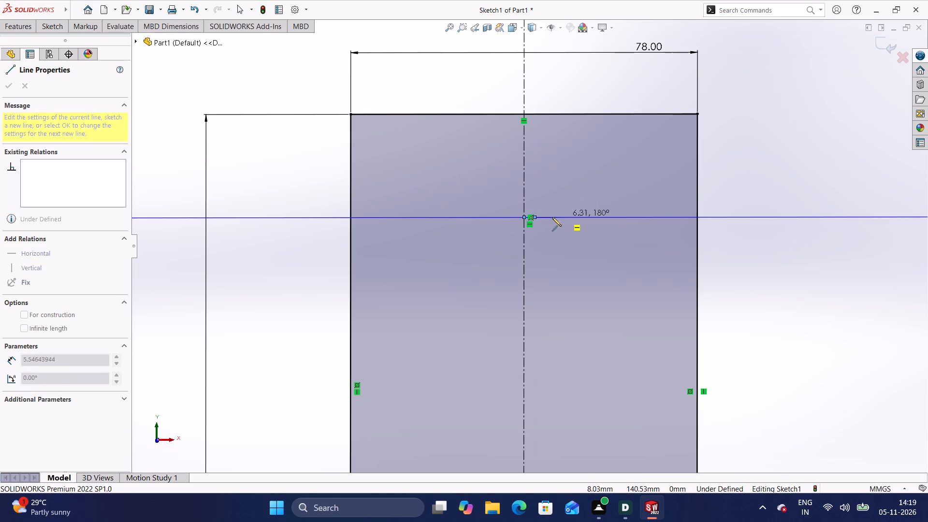
left_click(512, 219)
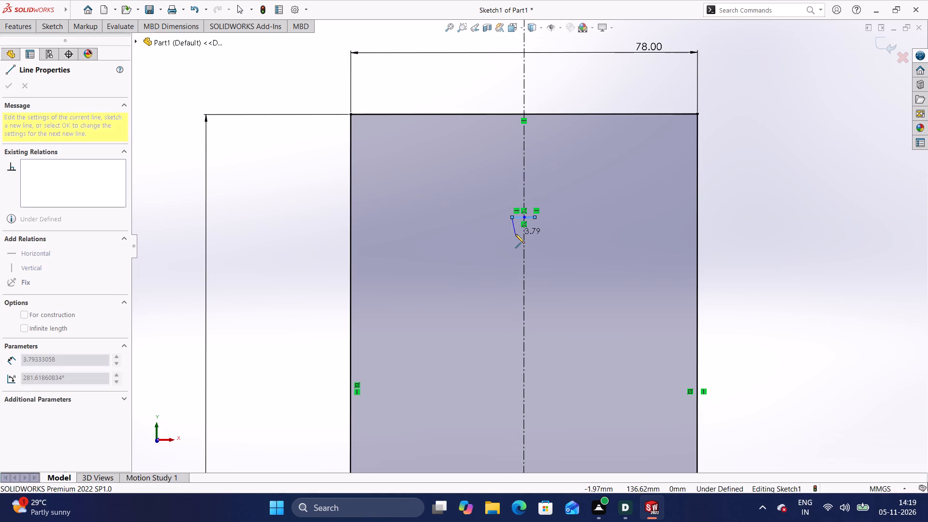
key("Escape")
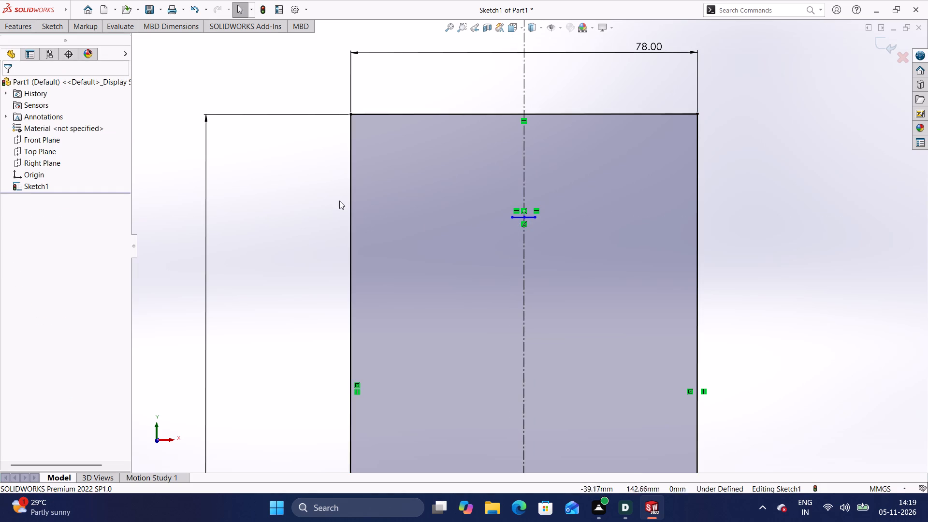
Dimension the short horizontal line between its two endpoints as 5 mm.
left_click(48, 28)
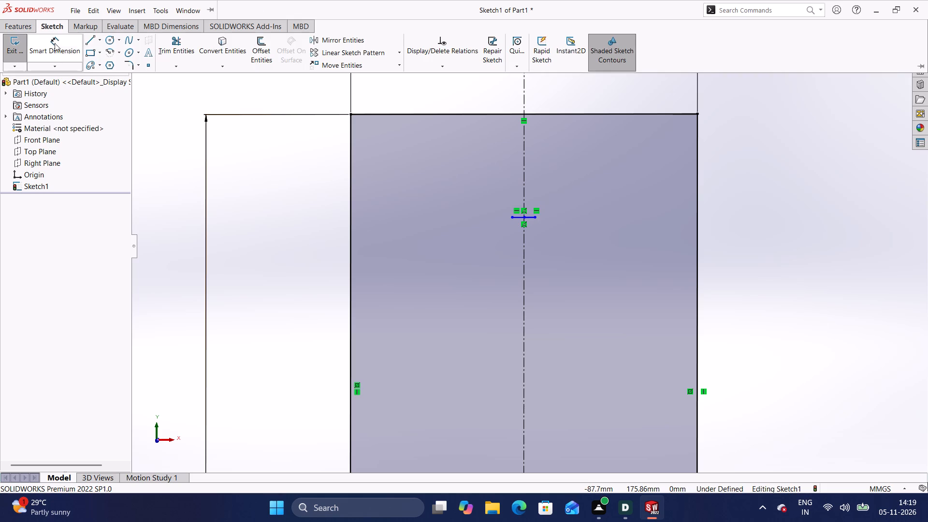
left_click(58, 52)
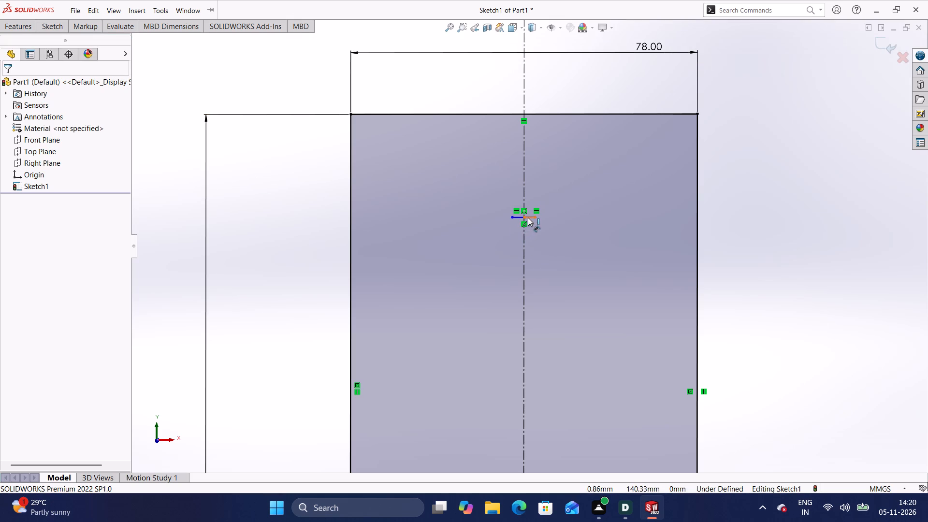
left_click(512, 217)
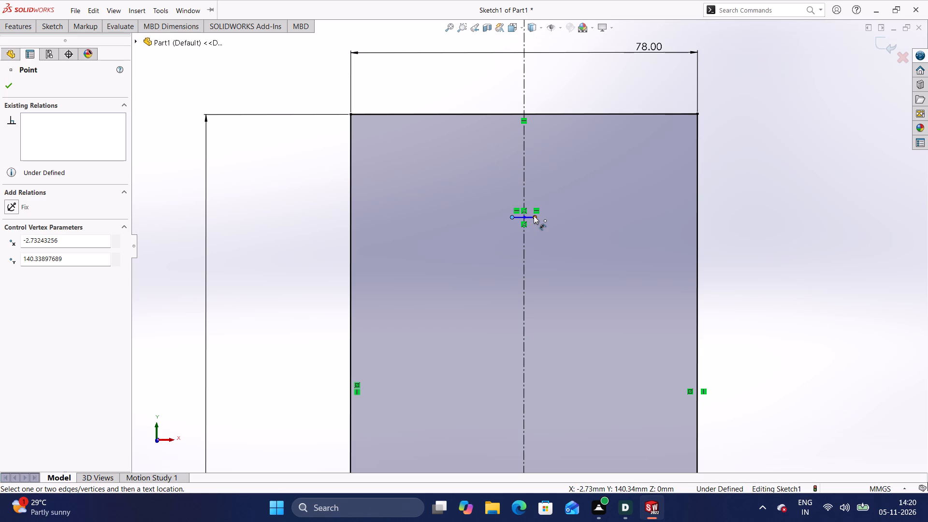
left_click(534, 216)
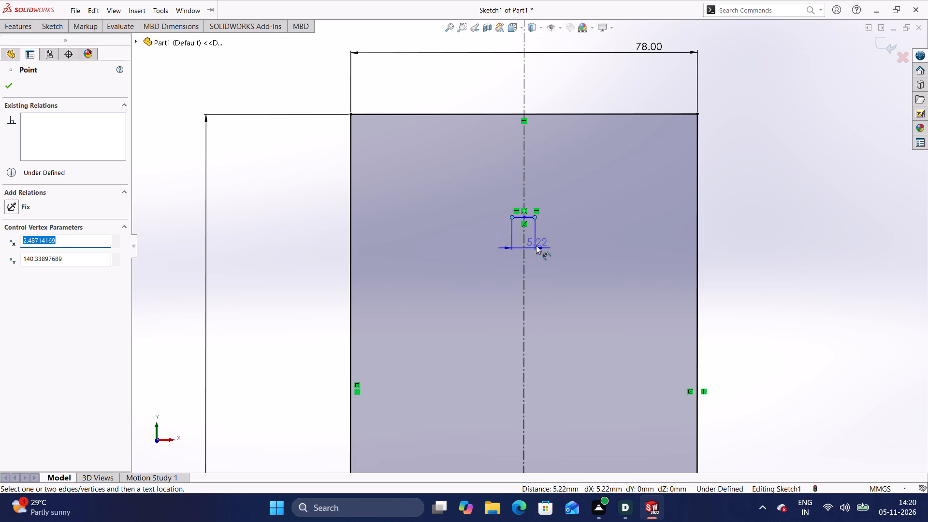
left_click(536, 246)
left_click(544, 259)
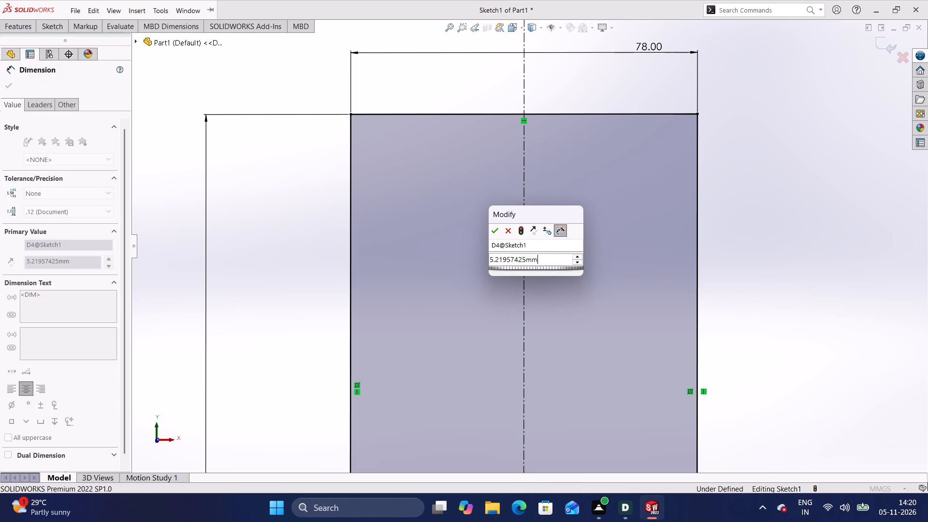
key("BackSpace")
key("BackSpace")
key("BackSpace")
key("BackSpace")
key("BackSpace")
key("BackSpace")
key("BackSpace")
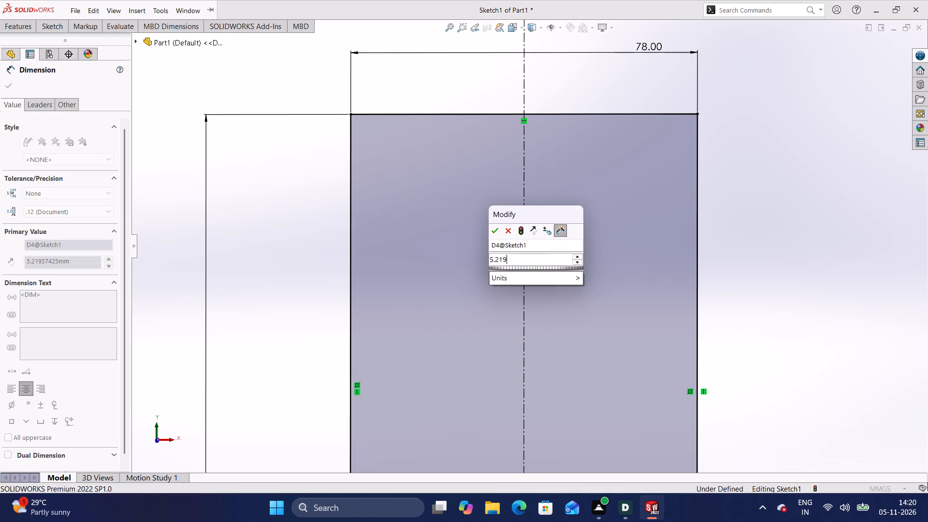
key("BackSpace")
key("BackSpace")
key("BackSpace")
key("BackSpace")
key("BackSpace")
key("5")
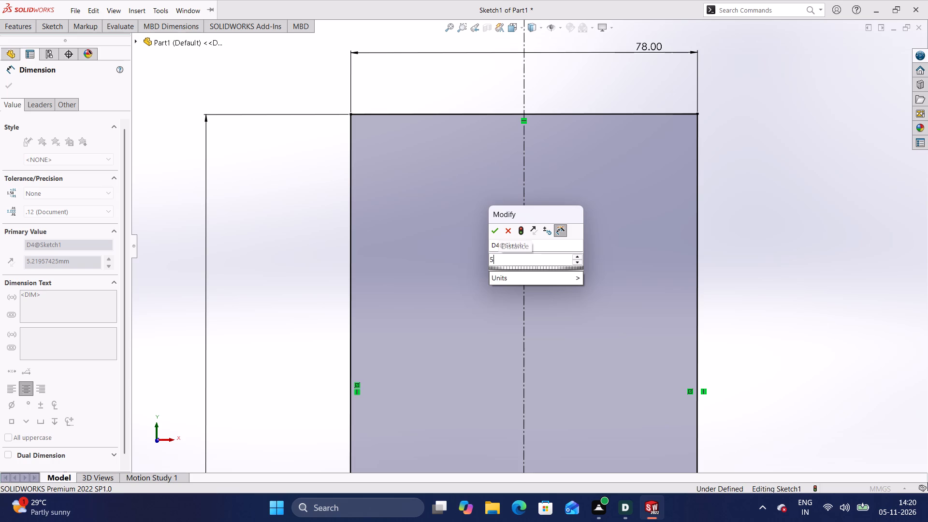
key("Return")
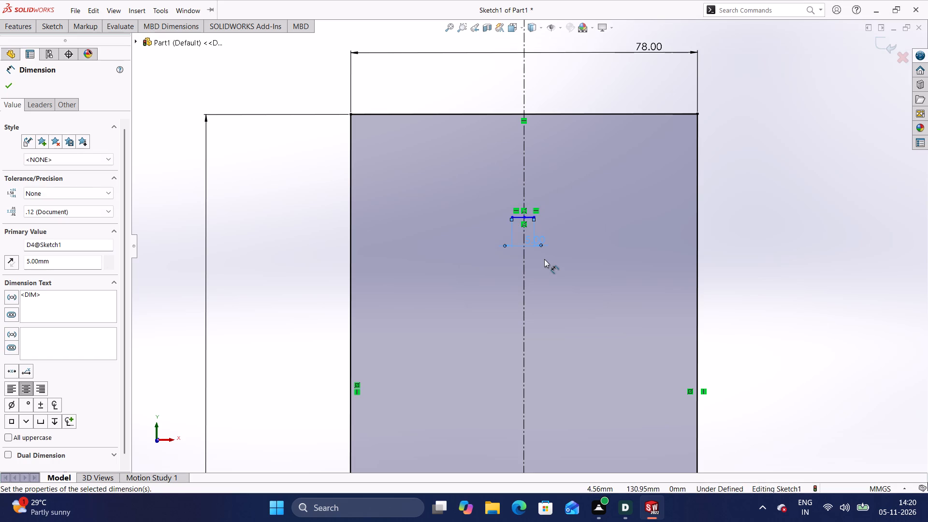
left_click(544, 259)
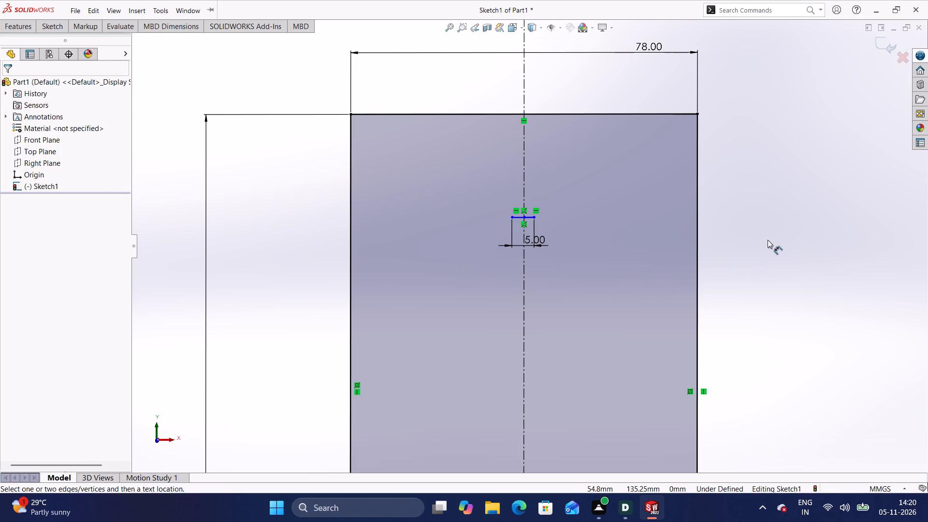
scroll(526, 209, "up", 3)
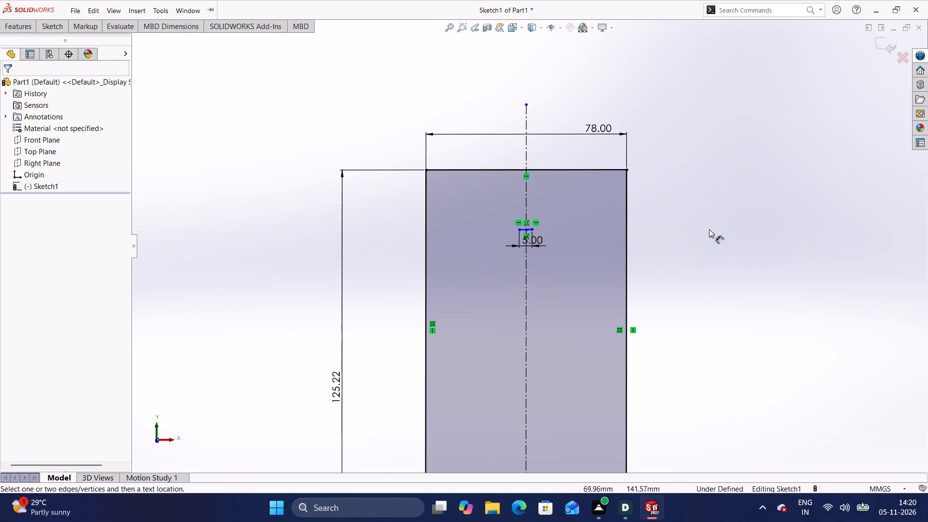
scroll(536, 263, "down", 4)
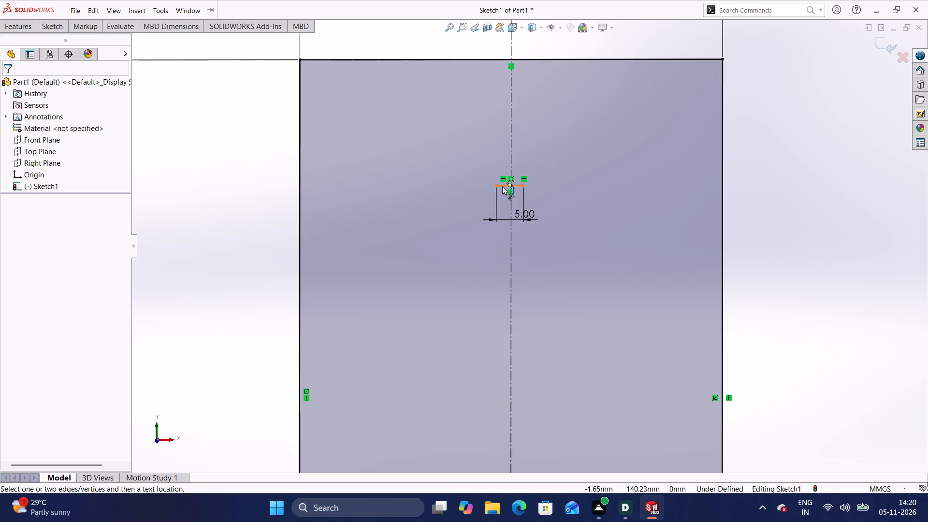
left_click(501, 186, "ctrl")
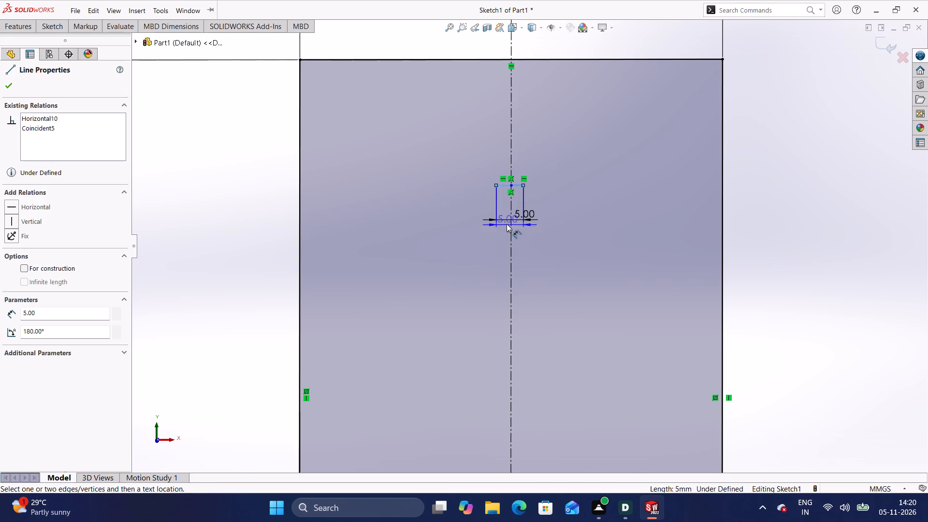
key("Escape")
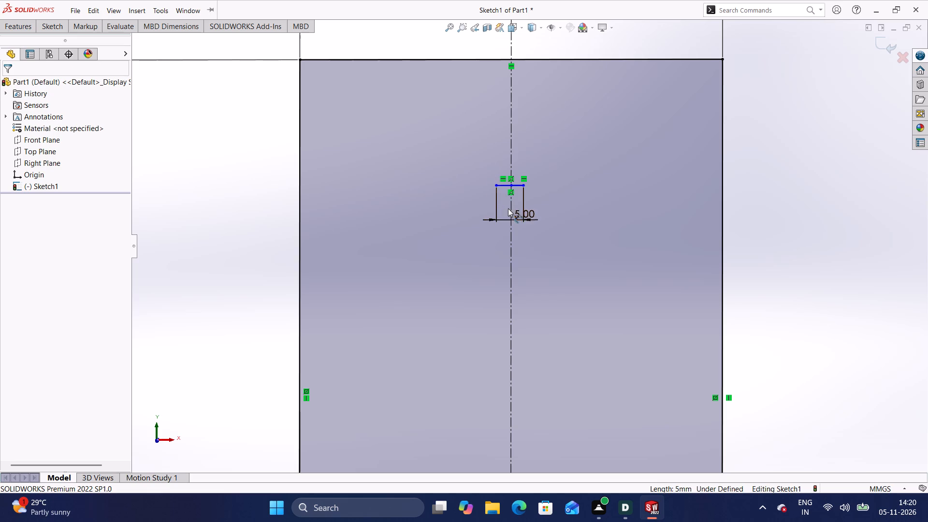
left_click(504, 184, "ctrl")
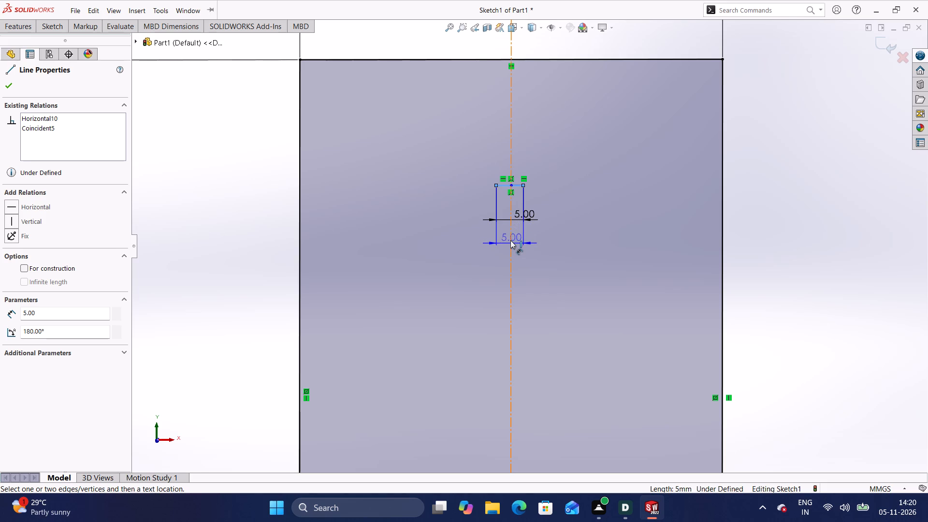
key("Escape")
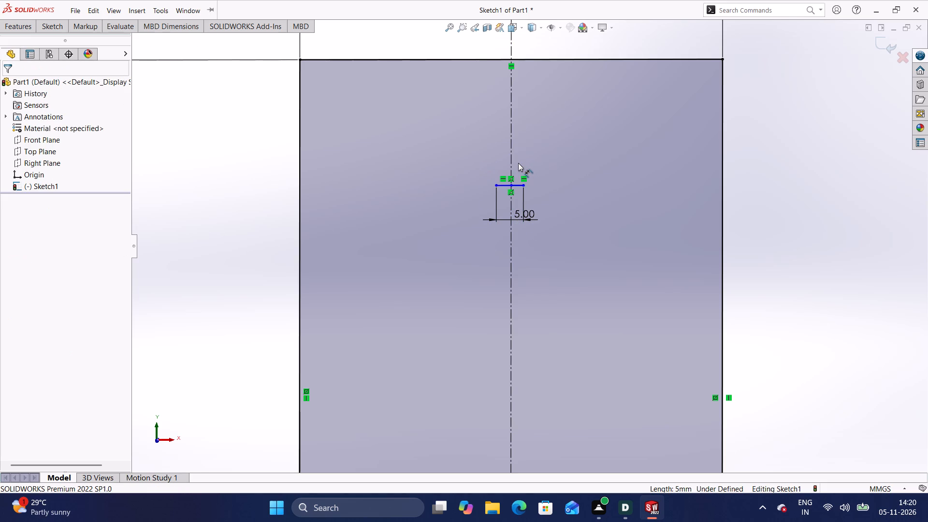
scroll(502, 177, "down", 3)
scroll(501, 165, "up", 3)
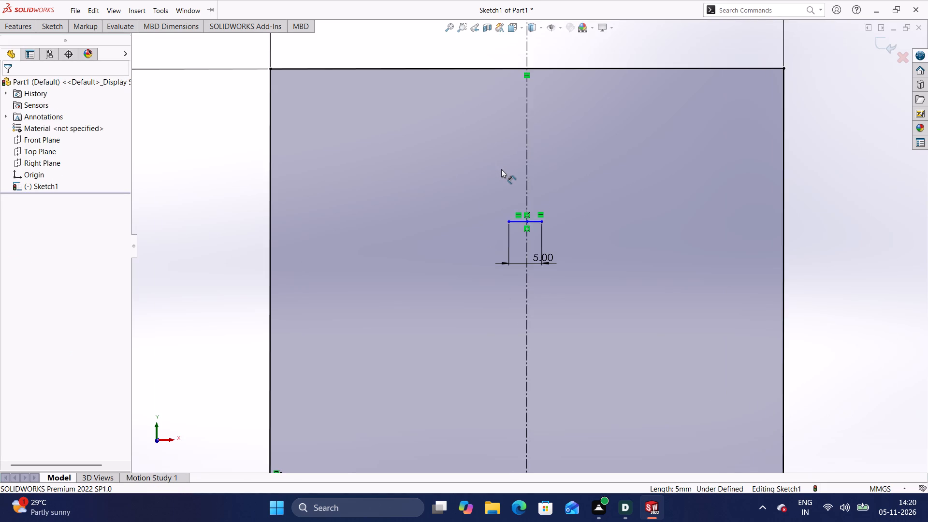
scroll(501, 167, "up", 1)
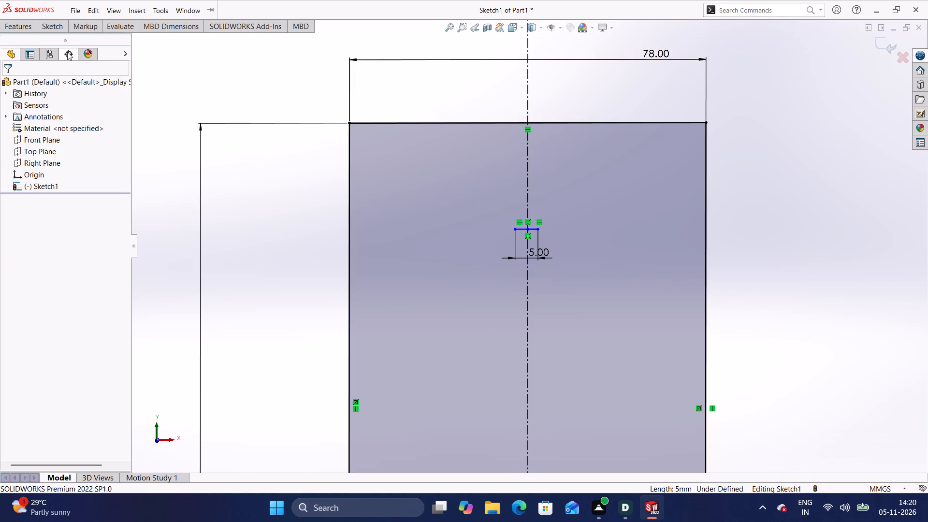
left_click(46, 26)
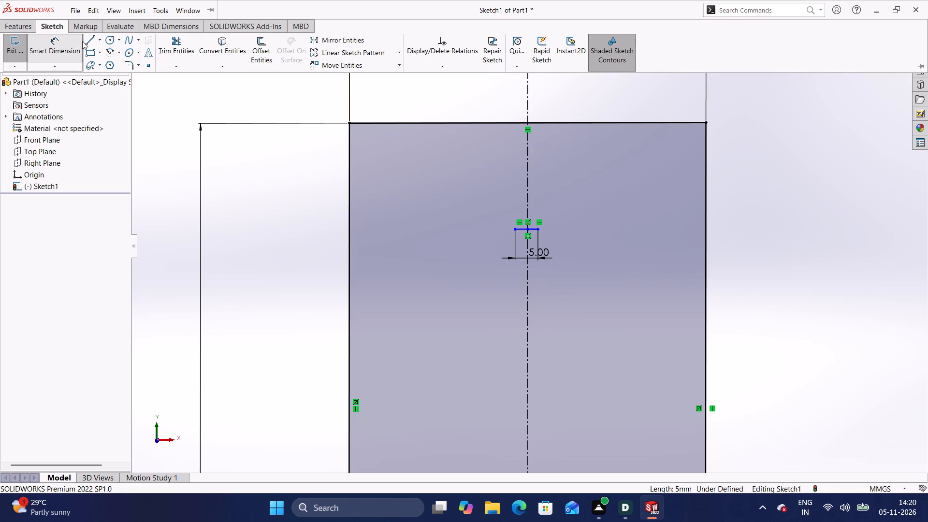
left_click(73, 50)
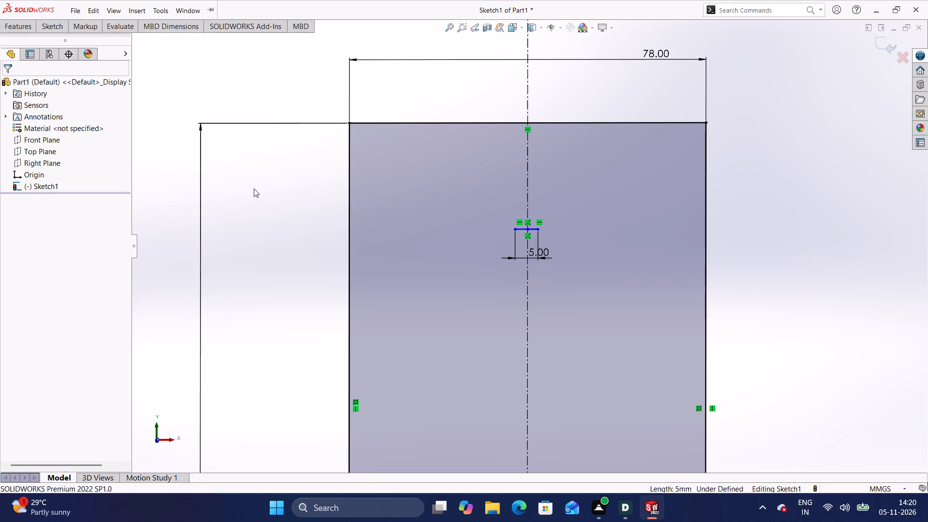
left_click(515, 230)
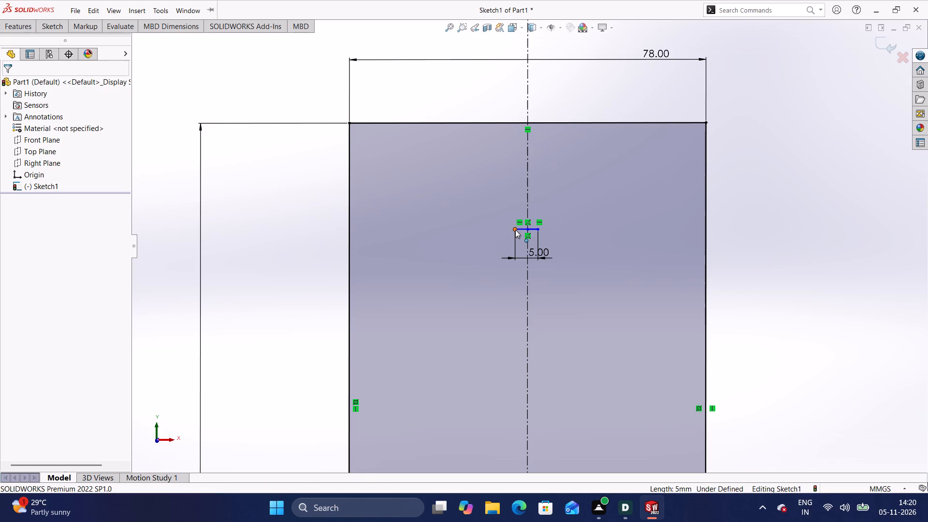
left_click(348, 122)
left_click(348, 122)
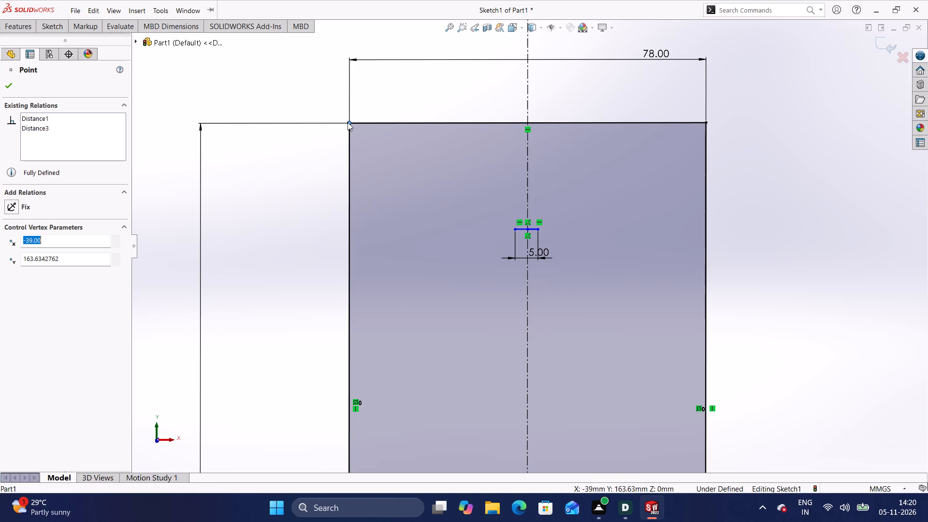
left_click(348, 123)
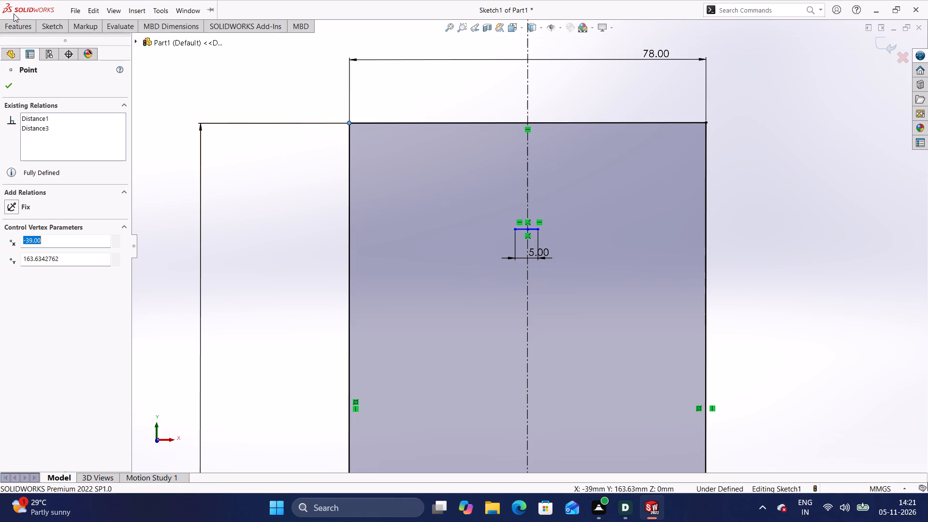
Dimension the vertical distance between the rectangle's upper-left corner and the short line's left endpoint as 18 mm.
left_click_drag(54, 22, 58, 24)
left_click(57, 49)
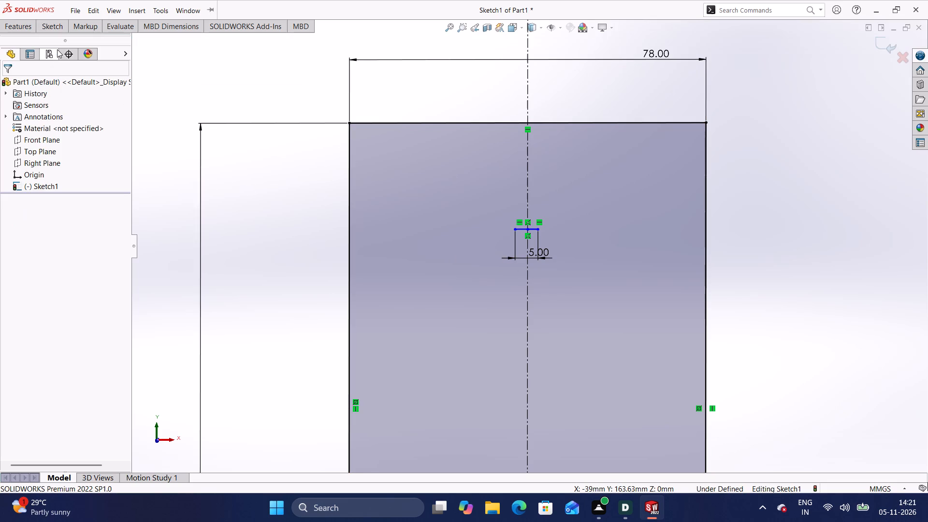
left_click(350, 123)
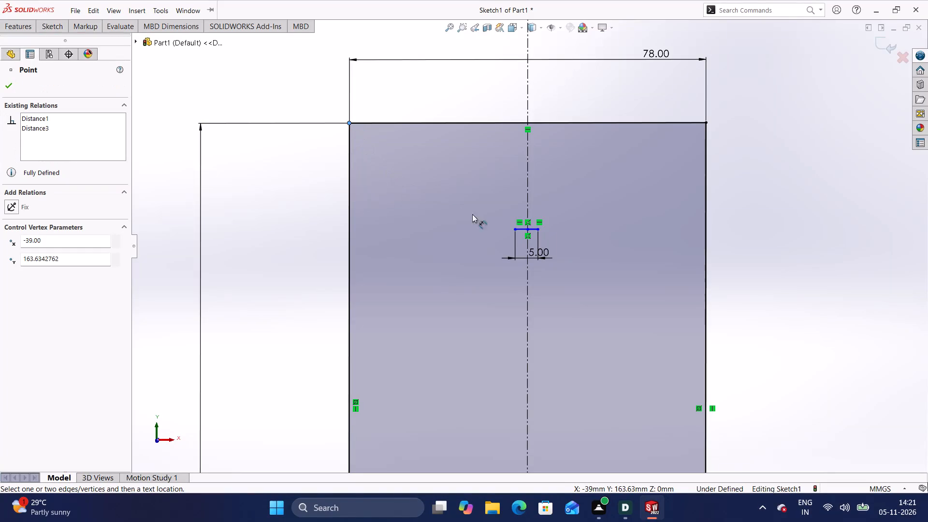
left_click(515, 230)
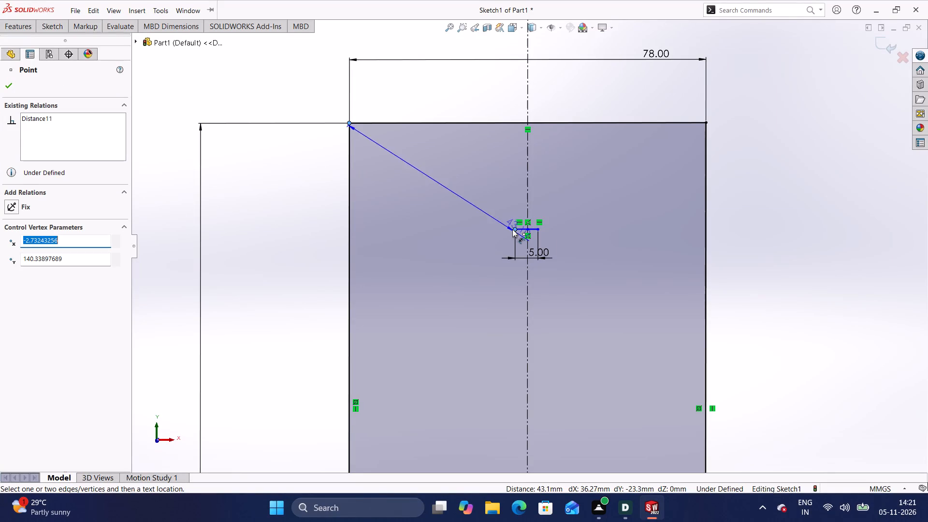
left_click(299, 208)
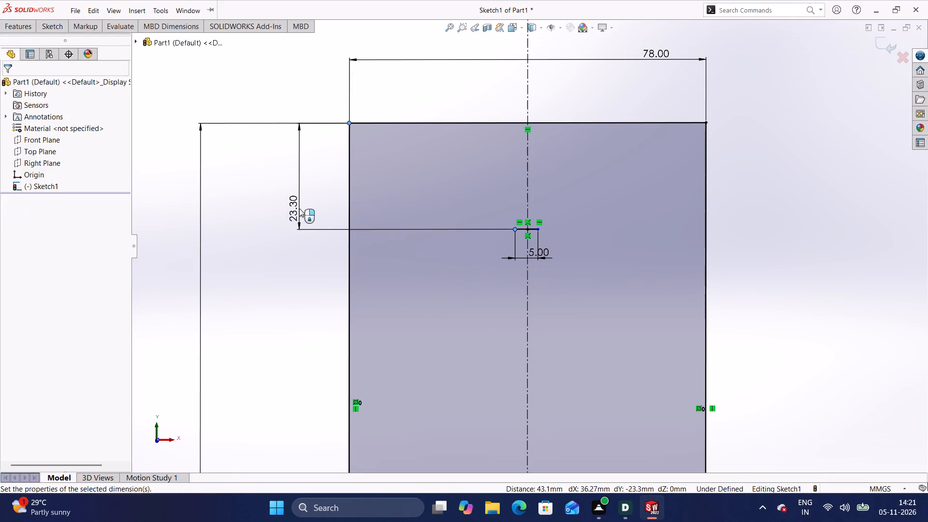
left_click(312, 219)
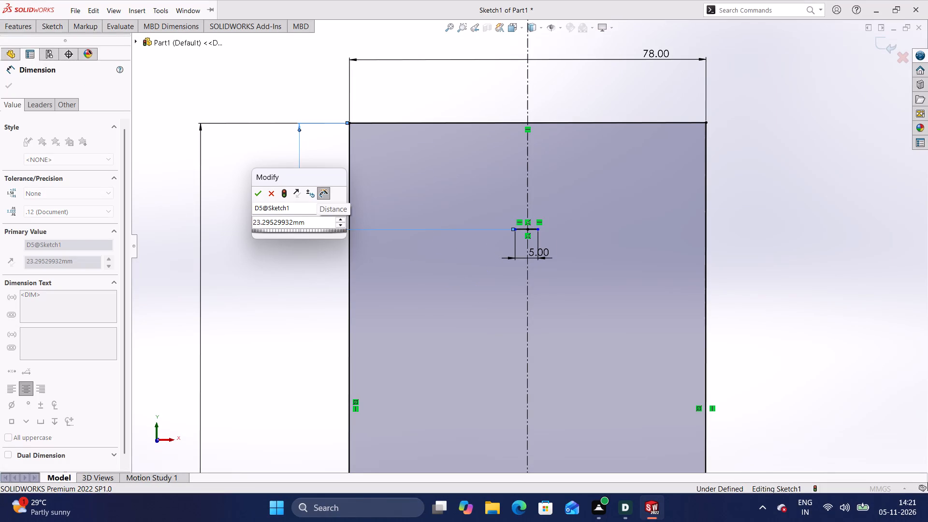
key("BackSpace")
key("BackSpace")
key("BackSpace")
key("BackSpace")
key("BackSpace")
key("BackSpace")
key("BackSpace")
key("BackSpace")
key("BackSpace")
key("BackSpace")
key("BackSpace")
key("BackSpace")
key("BackSpace")
key("BackSpace")
key("BackSpace")
key("BackSpace")
key("BackSpace")
key("BackSpace")
key("BackSpace")
key("BackSpace")
key("BackSpace")
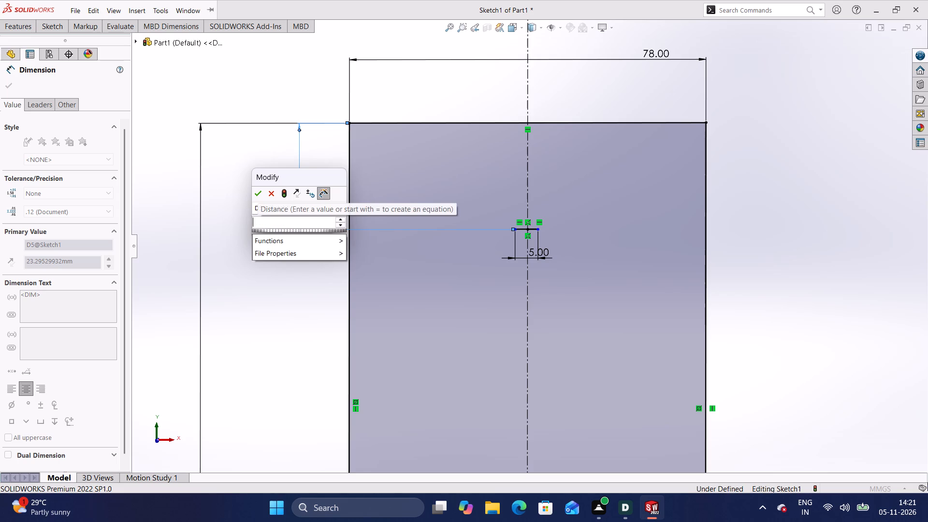
type("18")
key("Return")
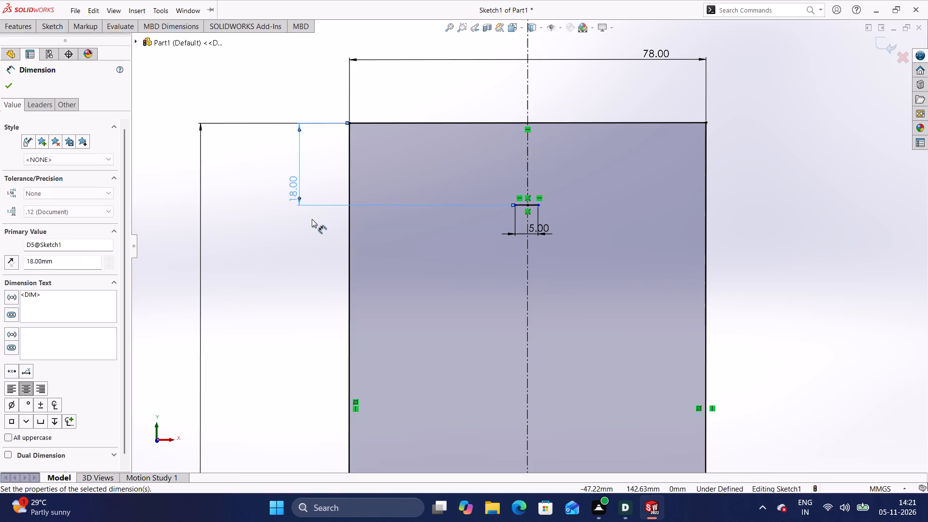
left_click(312, 219)
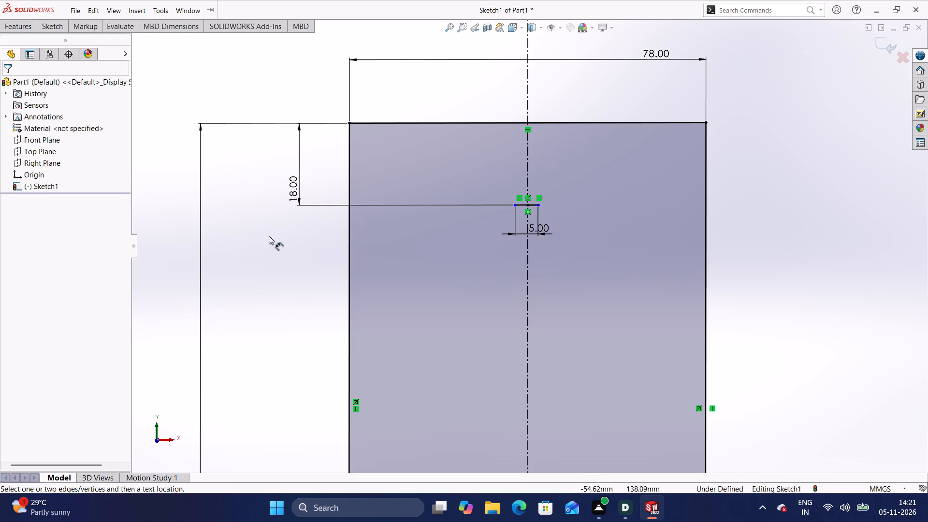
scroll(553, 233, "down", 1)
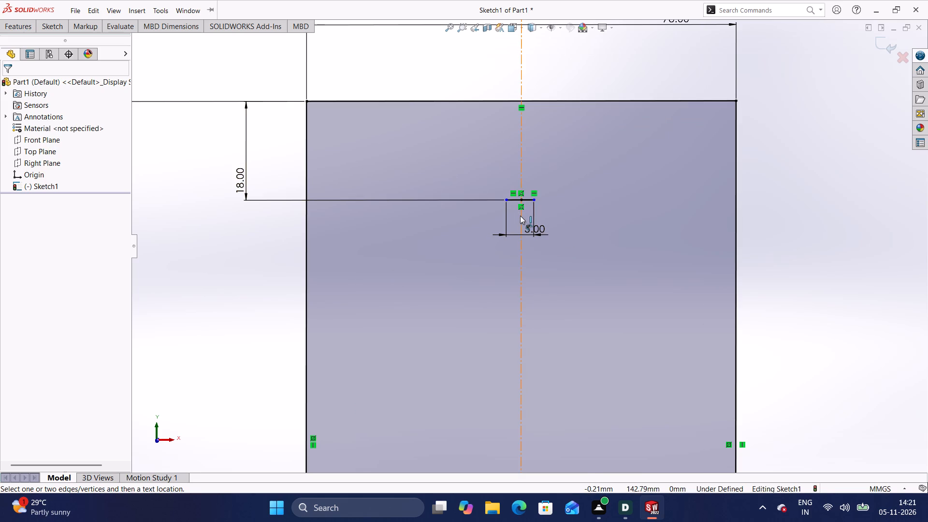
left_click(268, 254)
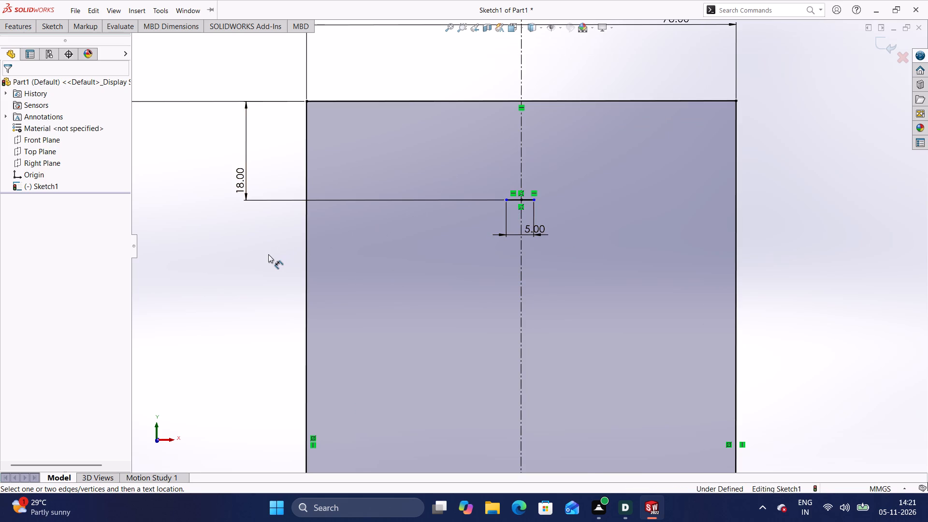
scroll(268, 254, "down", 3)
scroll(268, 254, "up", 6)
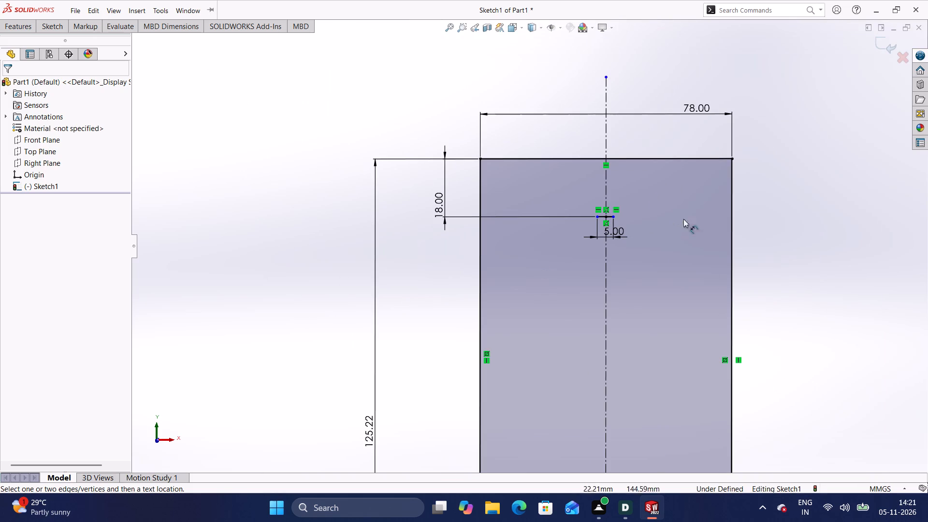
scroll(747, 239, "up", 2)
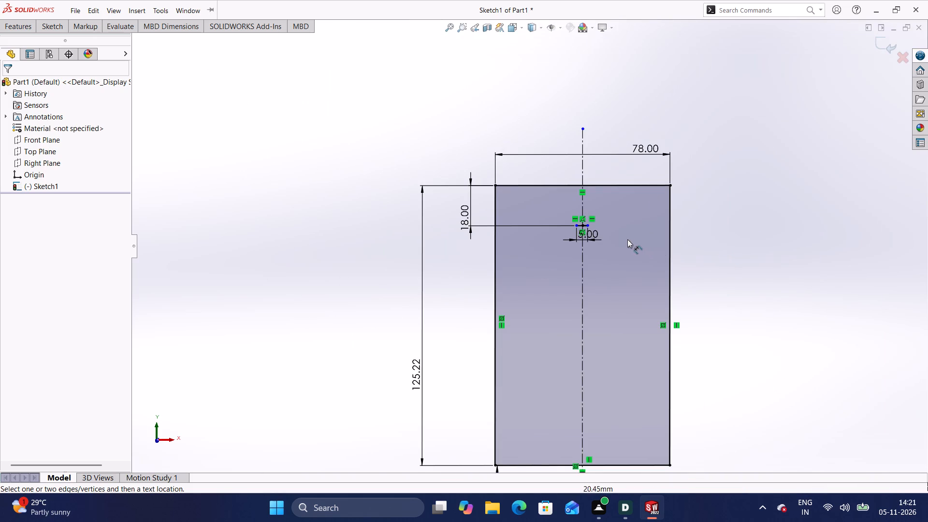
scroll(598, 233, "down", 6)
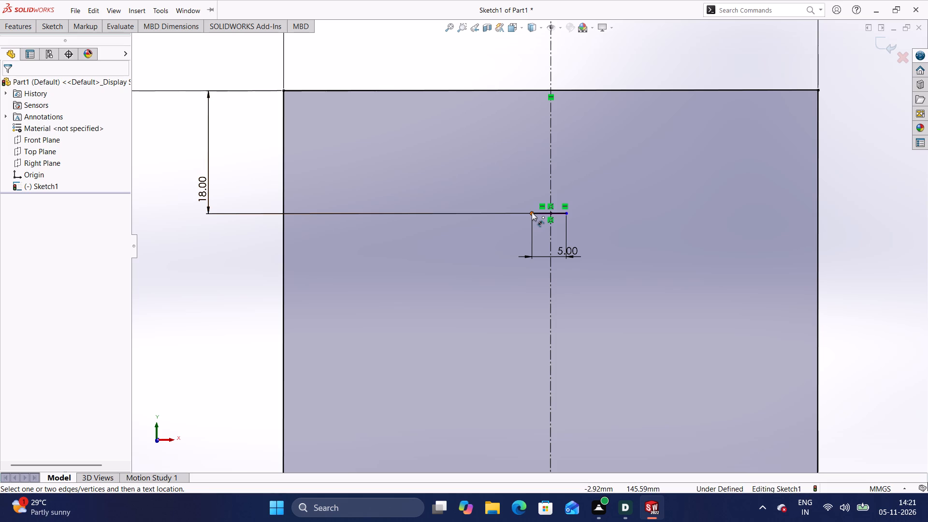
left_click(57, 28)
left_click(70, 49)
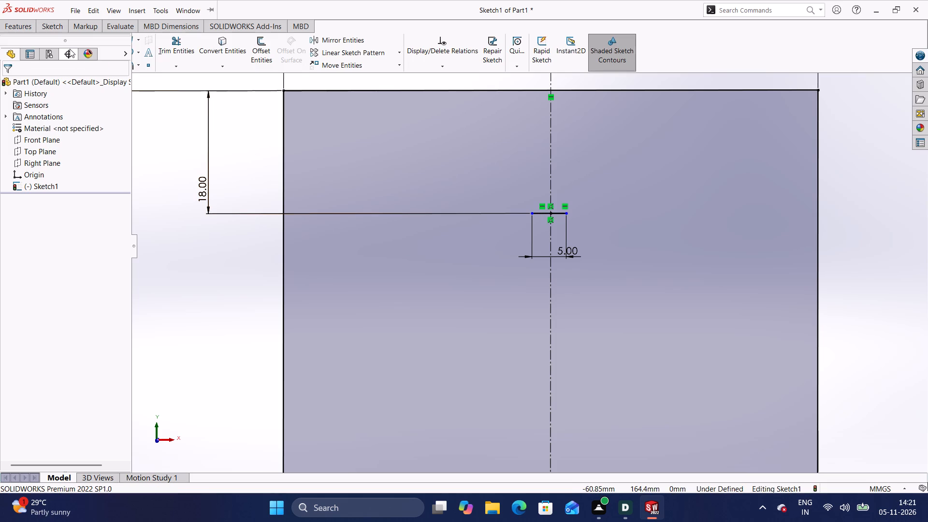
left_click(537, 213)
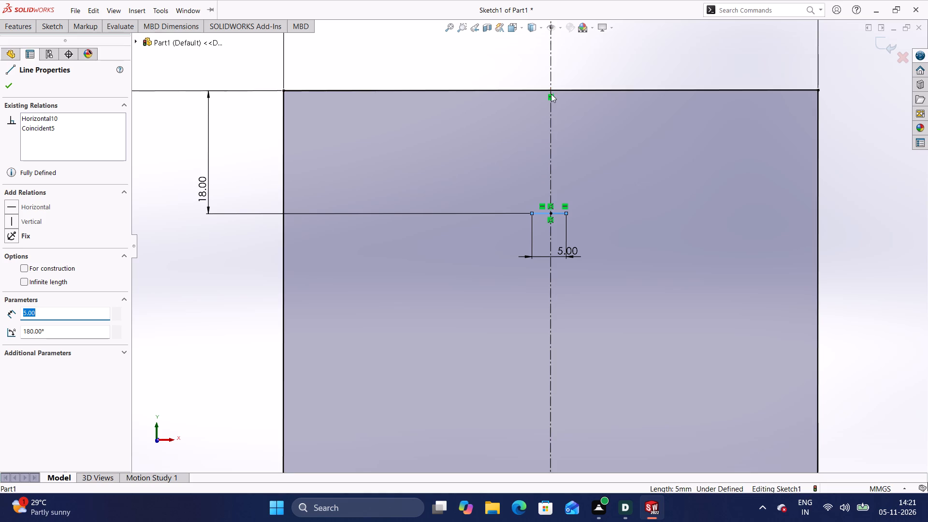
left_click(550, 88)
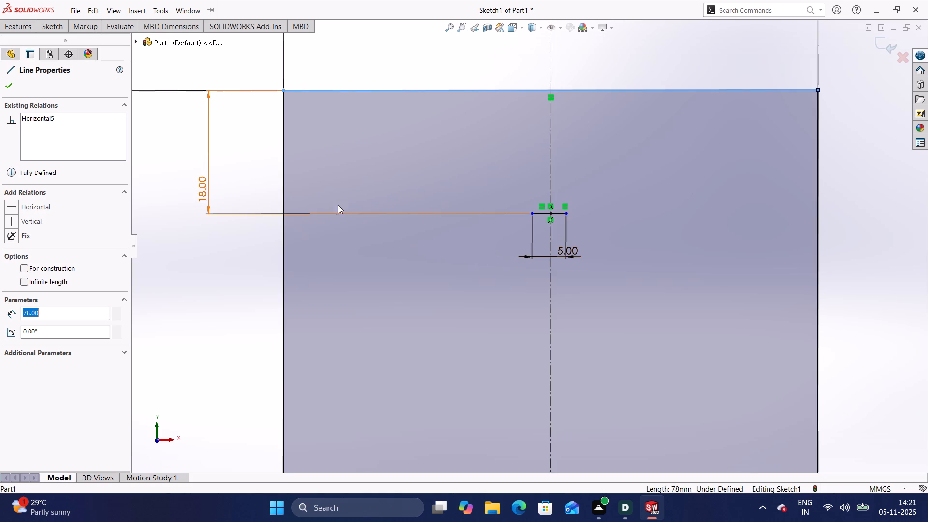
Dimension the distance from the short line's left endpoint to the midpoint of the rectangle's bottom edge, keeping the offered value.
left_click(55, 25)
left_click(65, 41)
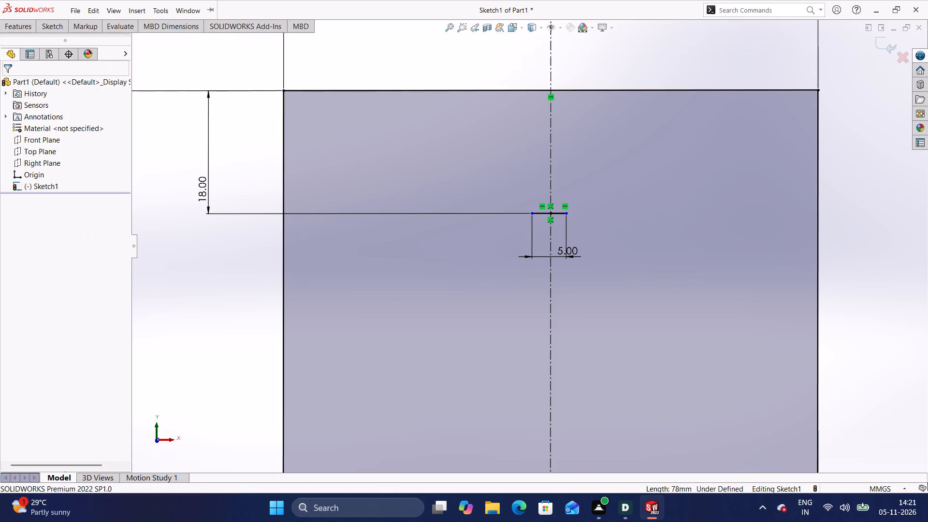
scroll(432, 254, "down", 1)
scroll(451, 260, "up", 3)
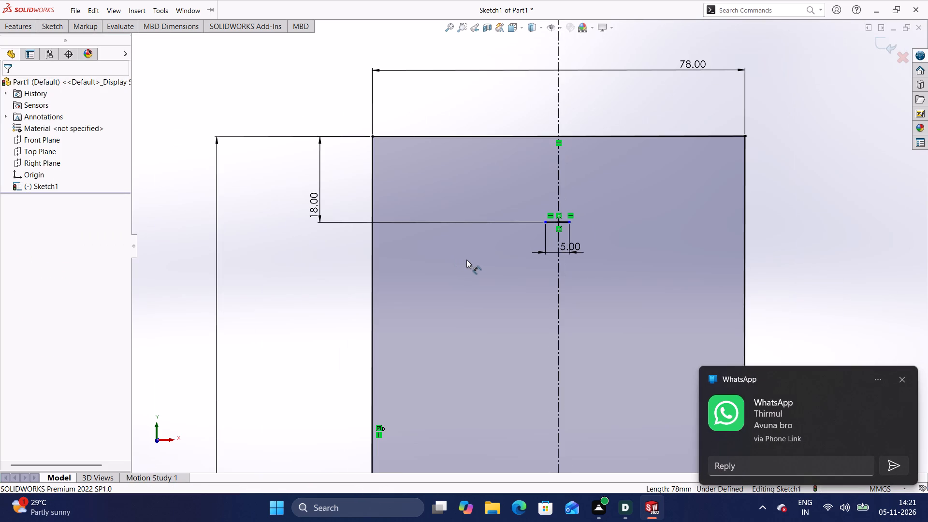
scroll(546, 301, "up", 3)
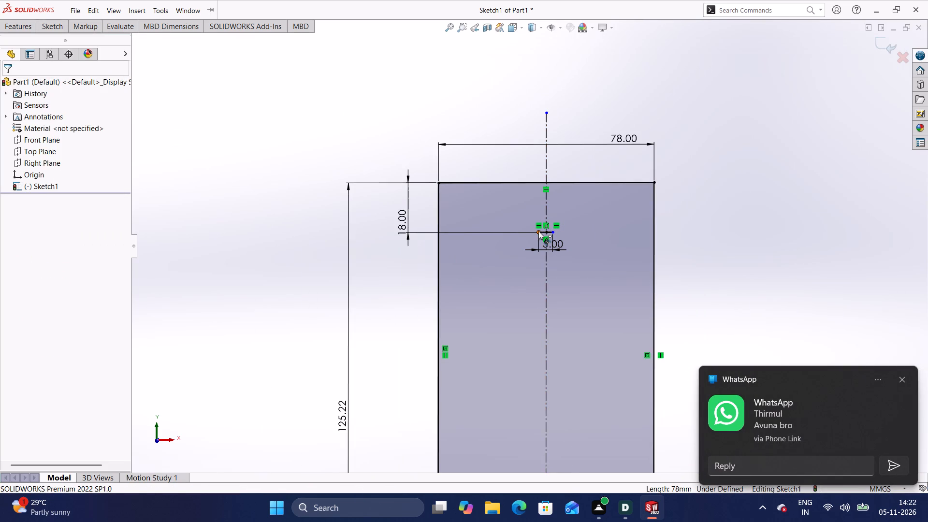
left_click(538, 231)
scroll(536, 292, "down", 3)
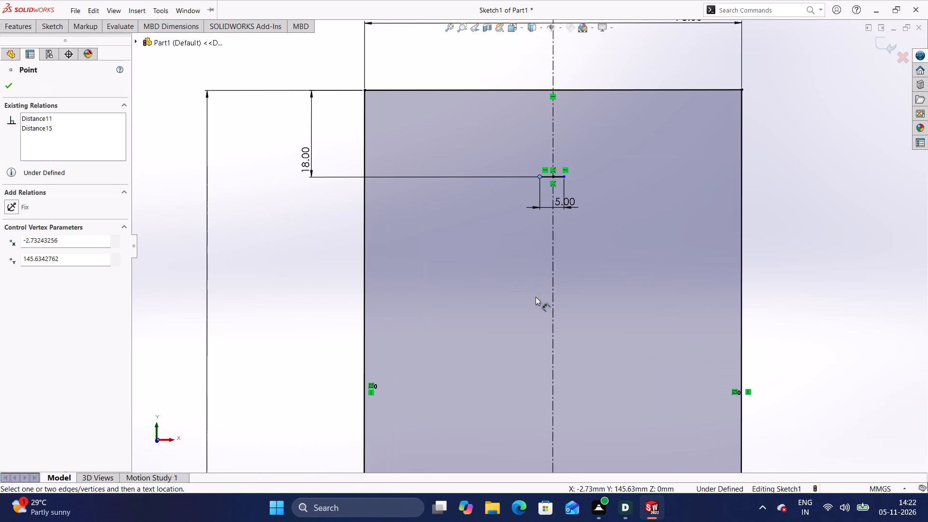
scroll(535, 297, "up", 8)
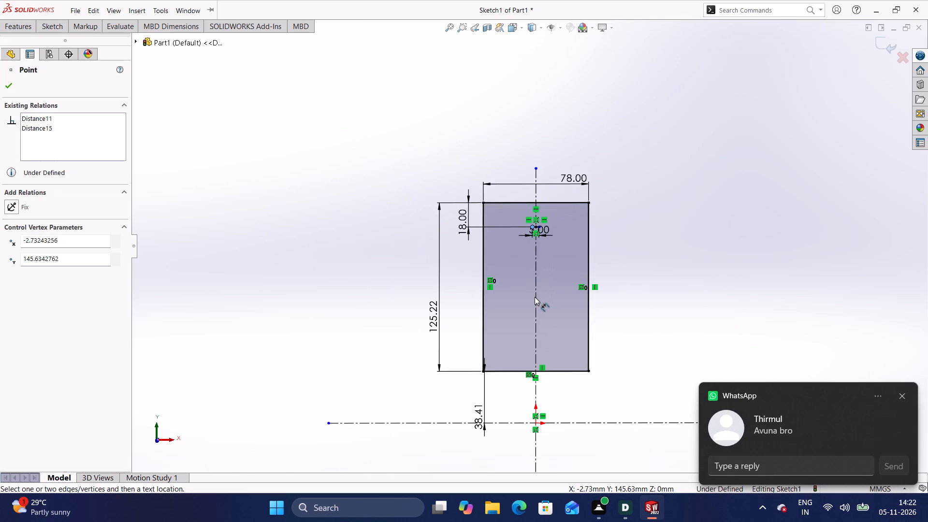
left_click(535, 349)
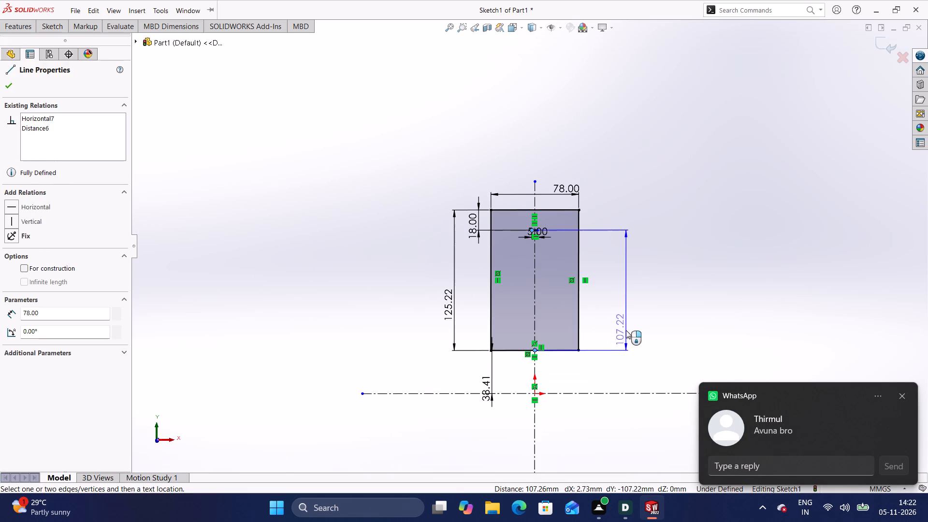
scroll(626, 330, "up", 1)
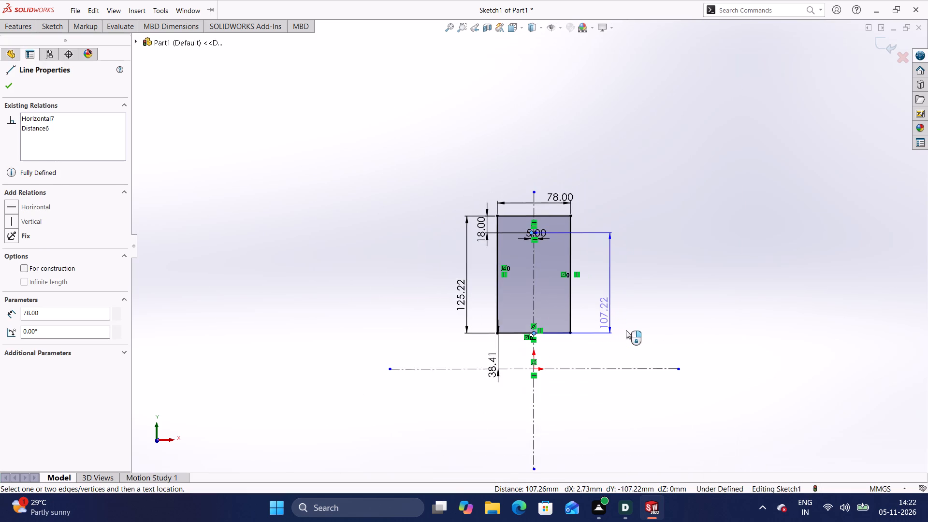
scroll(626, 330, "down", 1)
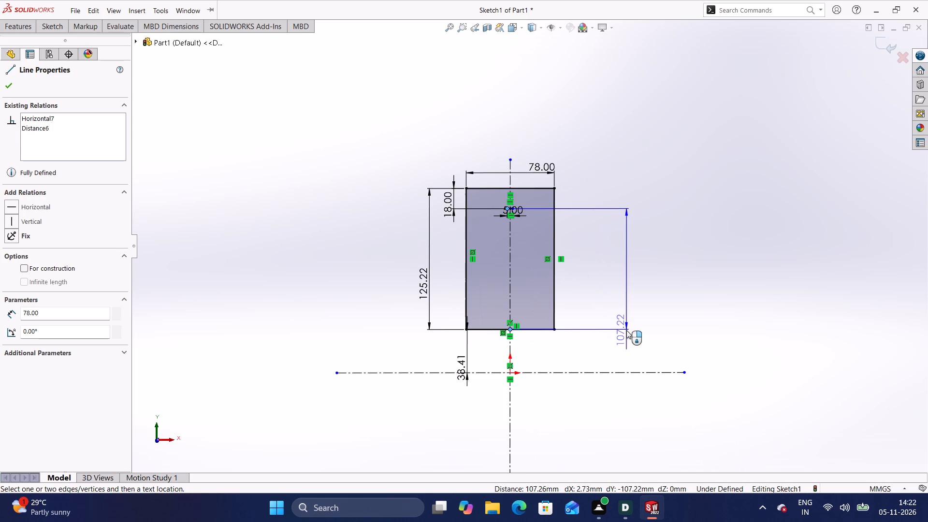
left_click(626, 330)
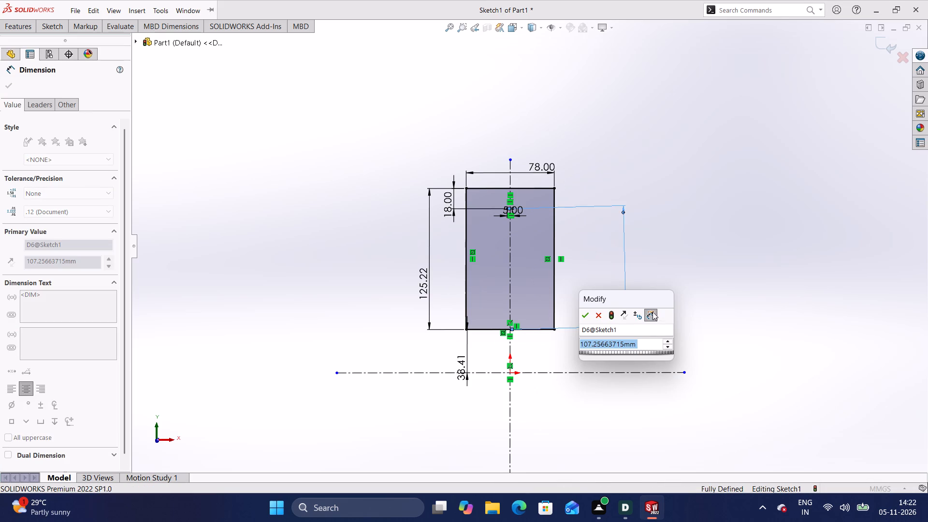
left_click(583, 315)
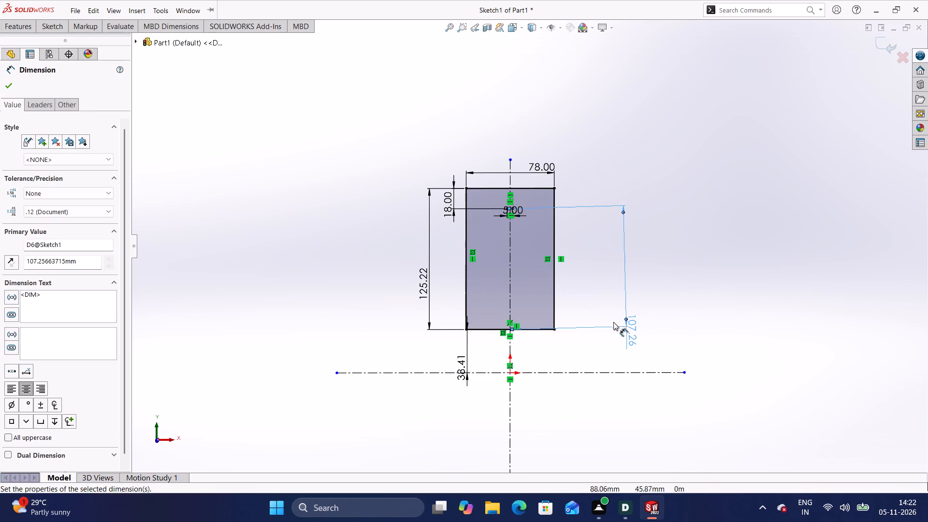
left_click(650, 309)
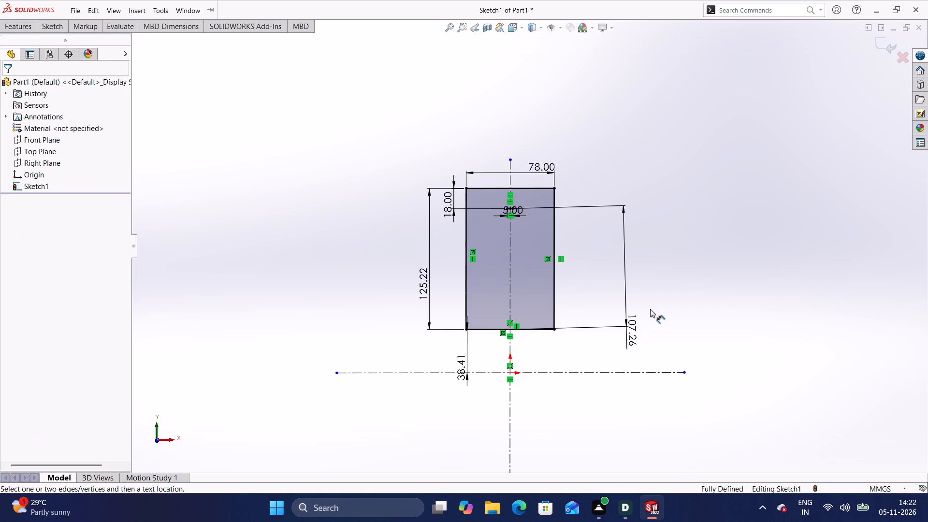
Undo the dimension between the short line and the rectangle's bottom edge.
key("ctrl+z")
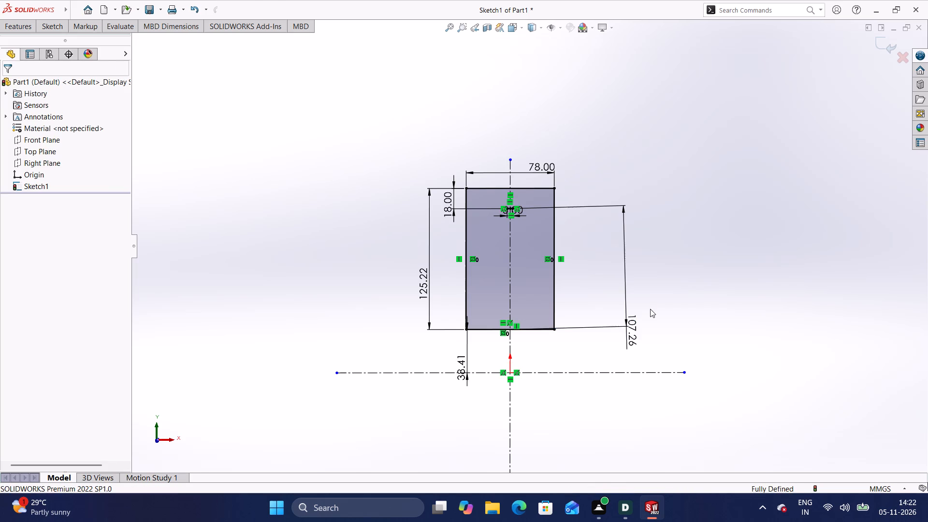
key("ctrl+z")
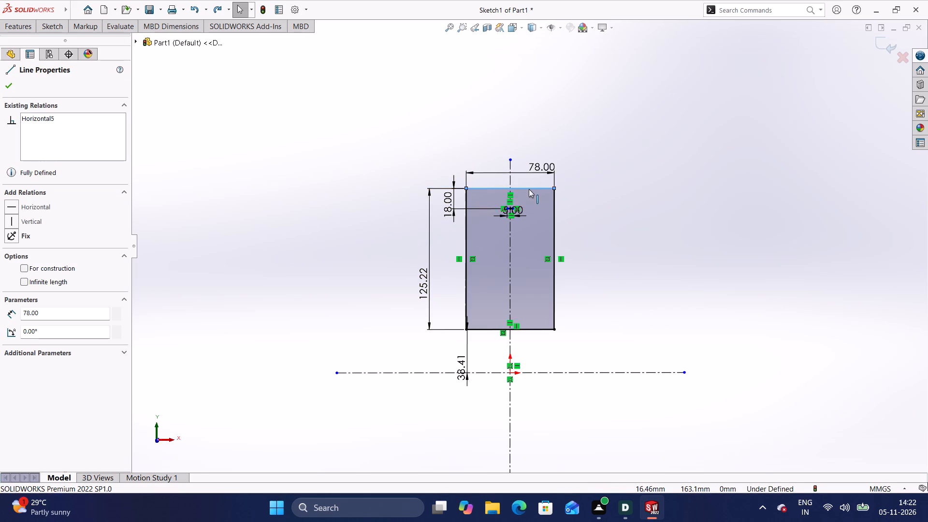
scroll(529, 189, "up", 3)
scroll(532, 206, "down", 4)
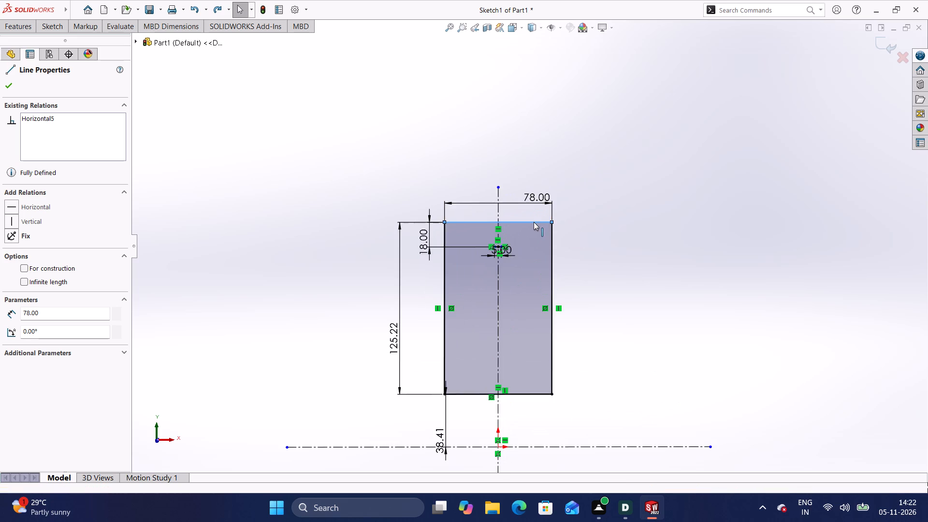
Undo the last change to the short line's vertical dimension, and delete that dimension from the rectangle's upper-left corner.
scroll(534, 222, "down", 1)
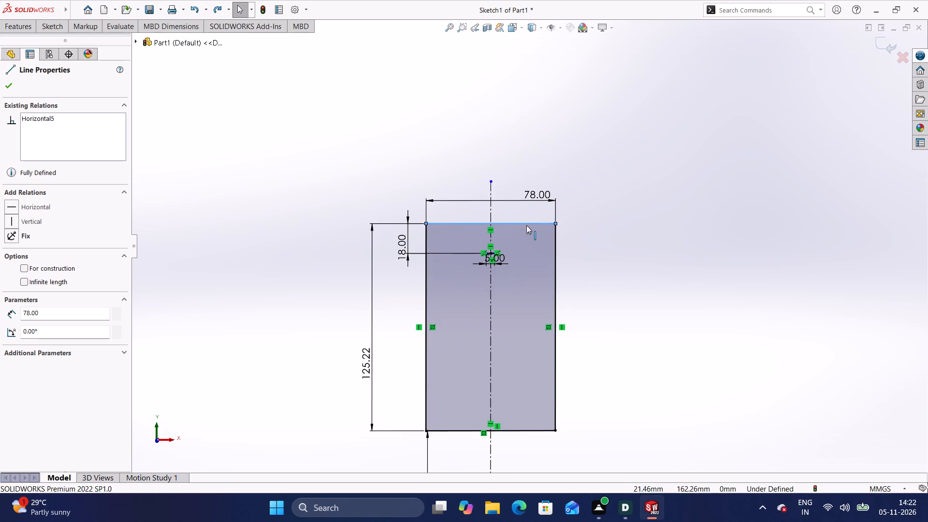
left_click(518, 222)
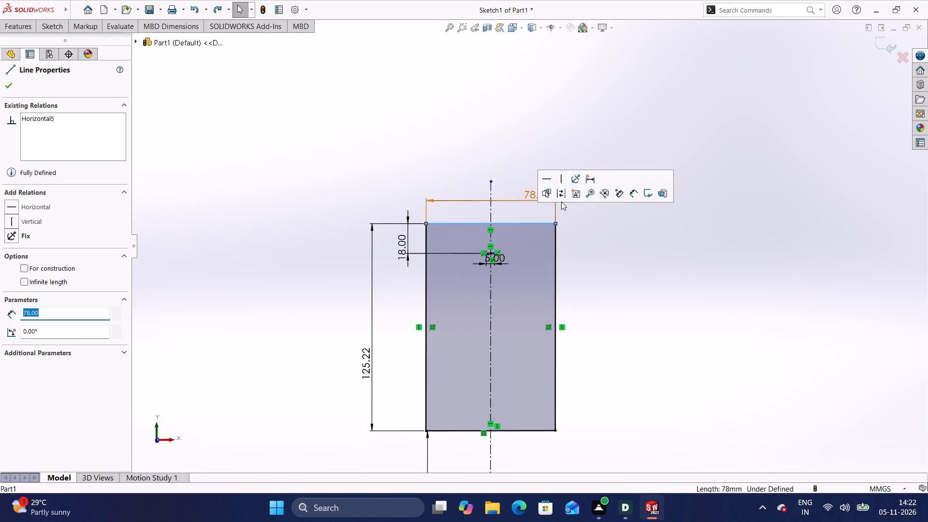
key("Escape")
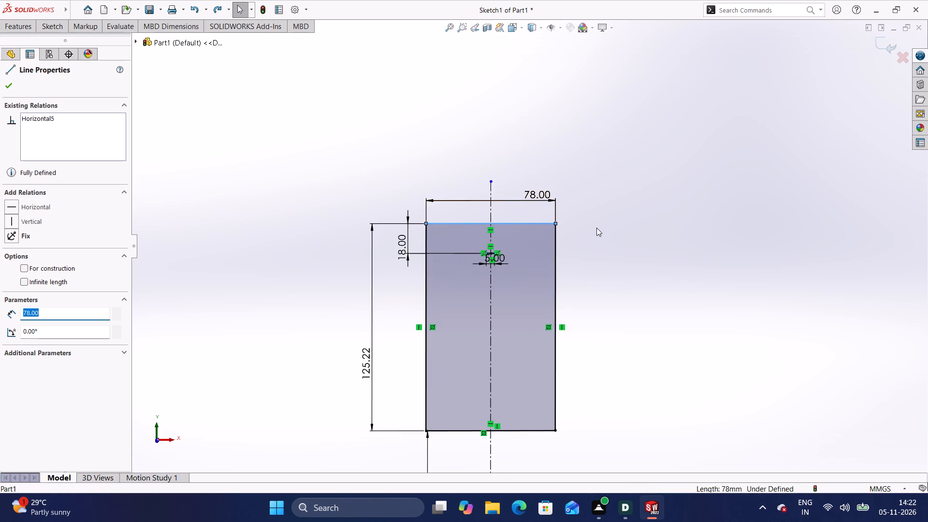
key("ctrl+z")
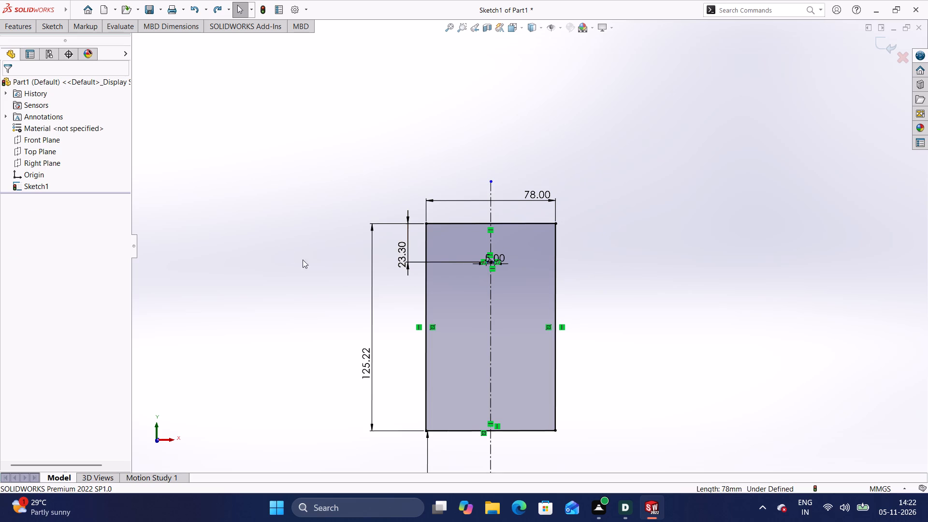
left_click(400, 253)
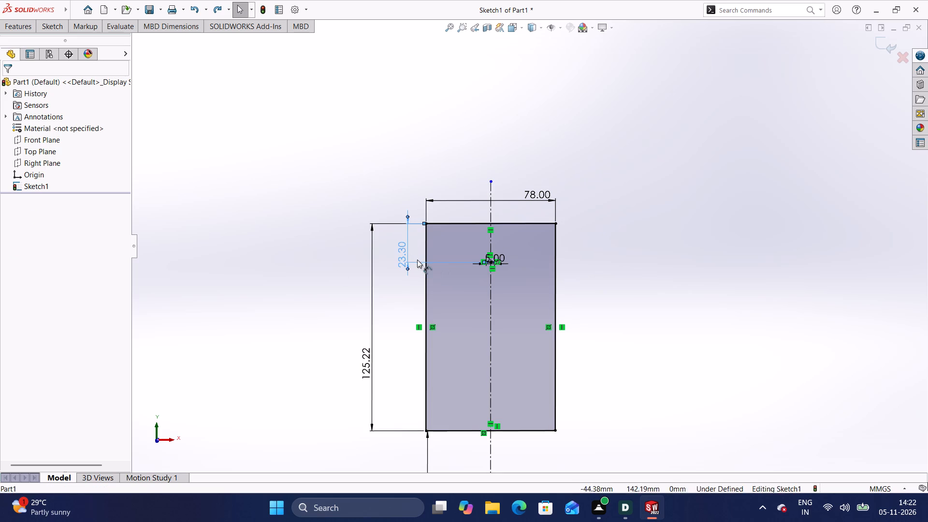
key("Delete")
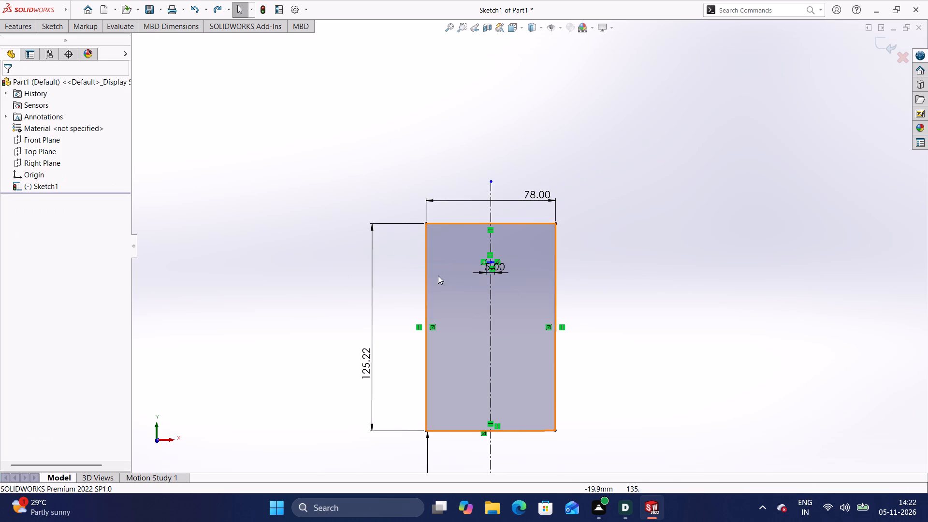
Dimension the vertical distance between the rectangle's upper-left corner and the short line's left endpoint as 18 mm.
left_click(56, 32)
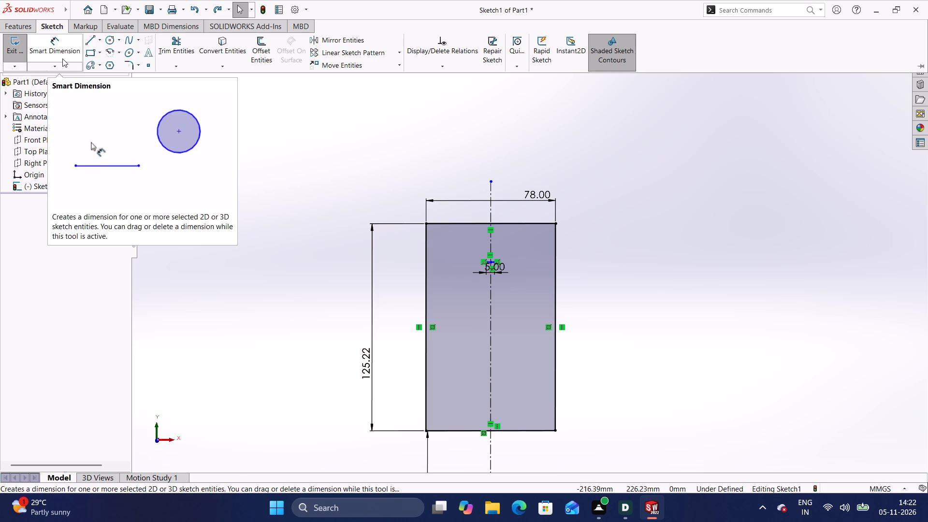
left_click(62, 58)
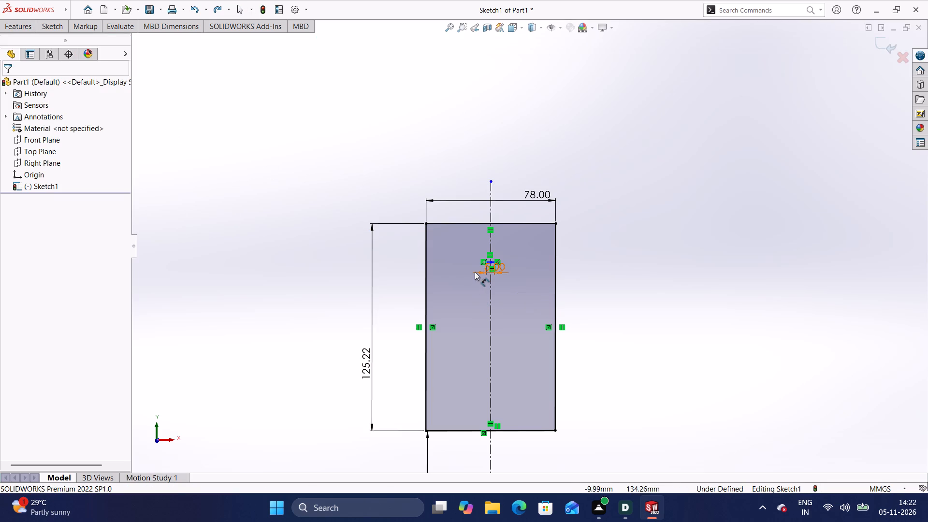
scroll(488, 256, "up", 4)
scroll(511, 257, "down", 5)
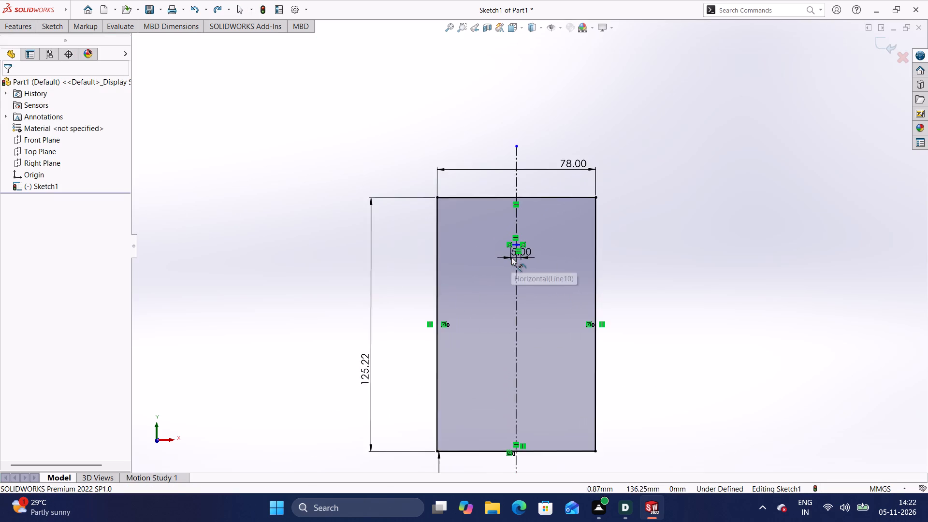
scroll(511, 254, "down", 7)
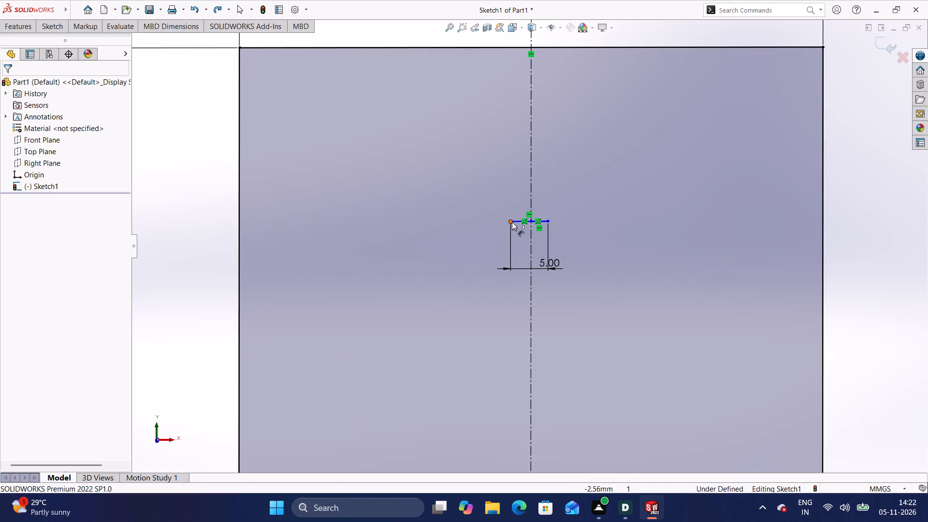
left_click(240, 47)
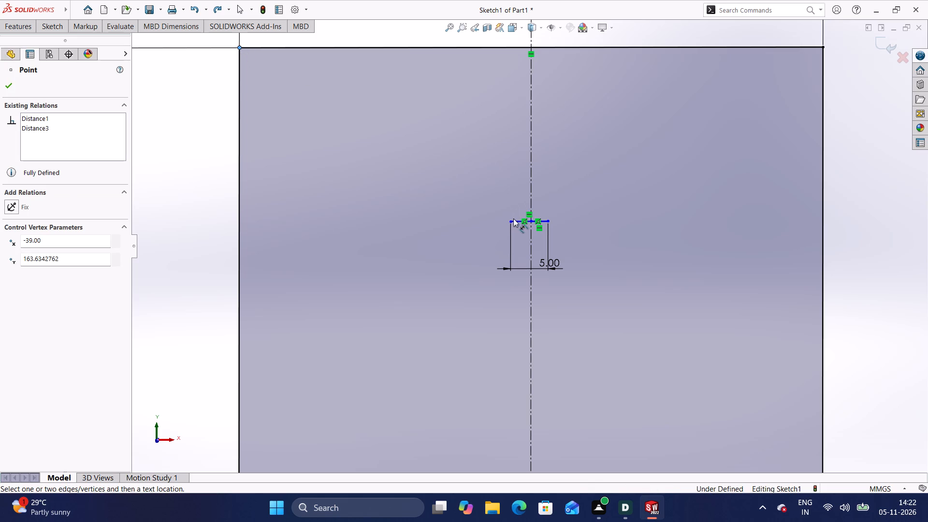
left_click(511, 222)
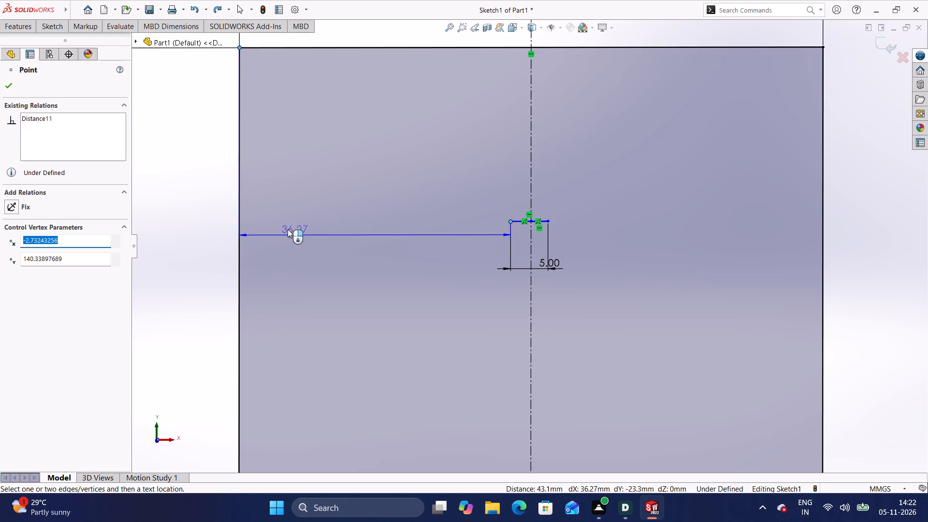
left_click(202, 181)
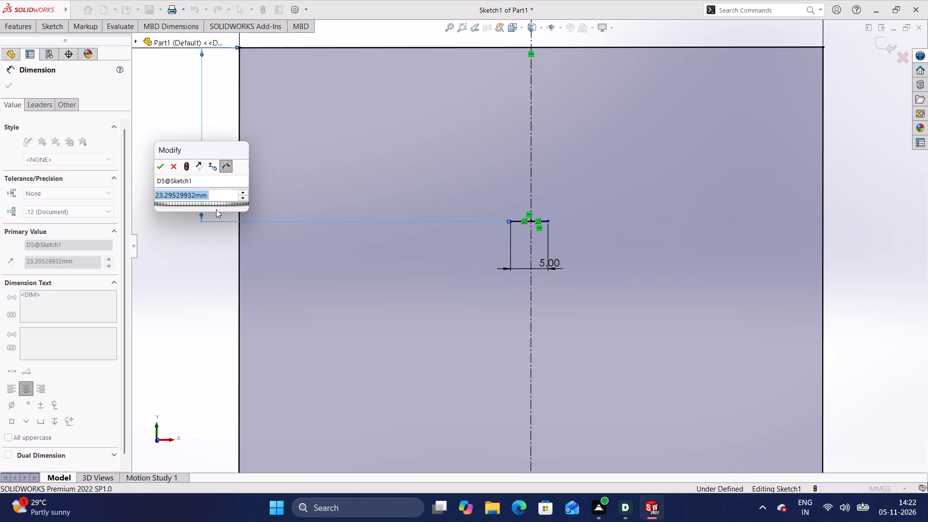
left_click(217, 192)
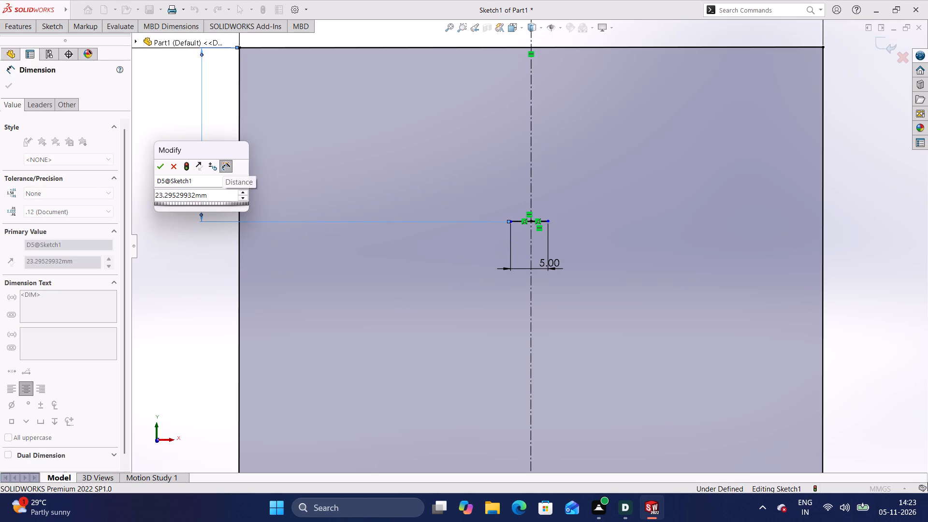
key("BackSpace")
key("BackSpace")
key("BackSpace")
key("BackSpace")
key("BackSpace")
key("BackSpace")
key("BackSpace")
key("BackSpace")
key("BackSpace")
key("BackSpace")
key("BackSpace")
key("BackSpace")
key("BackSpace")
key("BackSpace")
key("BackSpace")
key("BackSpace")
key("BackSpace")
key("BackSpace")
key("BackSpace")
key("BackSpace")
key("BackSpace")
key("BackSpace")
key("BackSpace")
key("BackSpace")
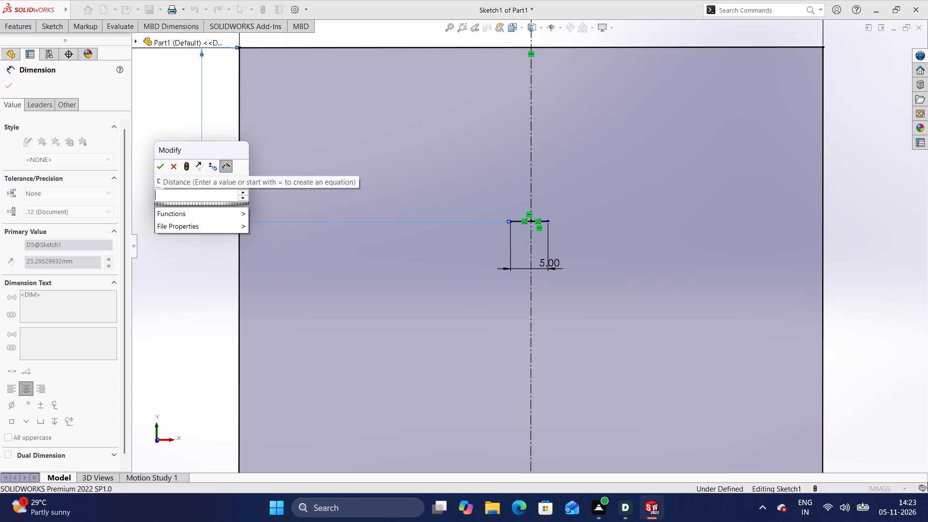
type("18")
key("Return")
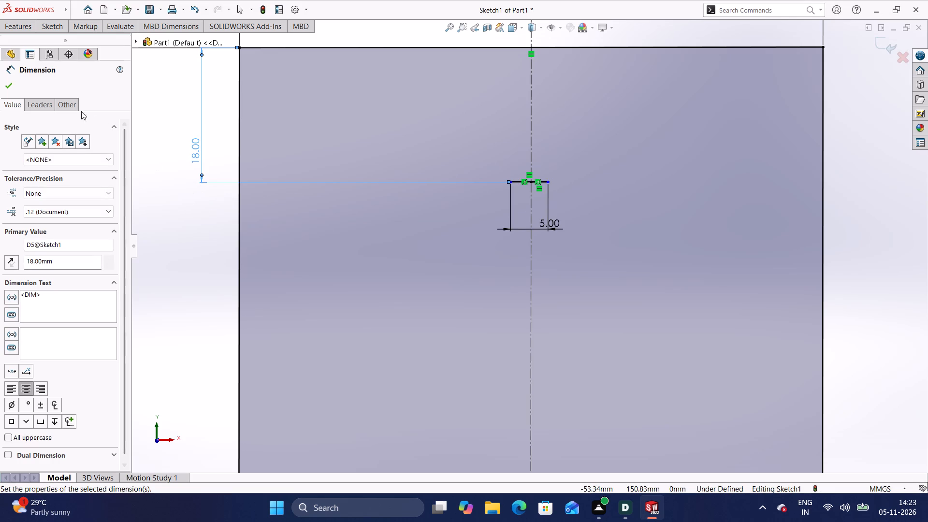
left_click(7, 89)
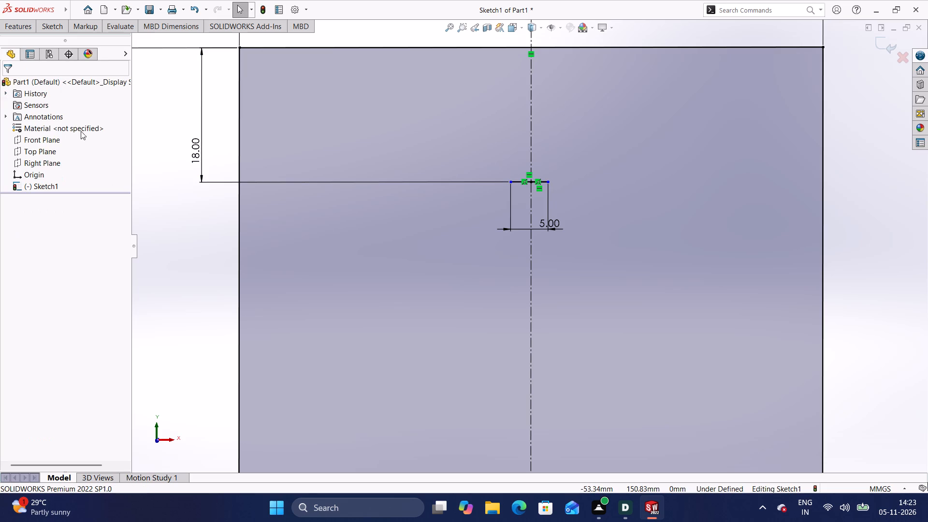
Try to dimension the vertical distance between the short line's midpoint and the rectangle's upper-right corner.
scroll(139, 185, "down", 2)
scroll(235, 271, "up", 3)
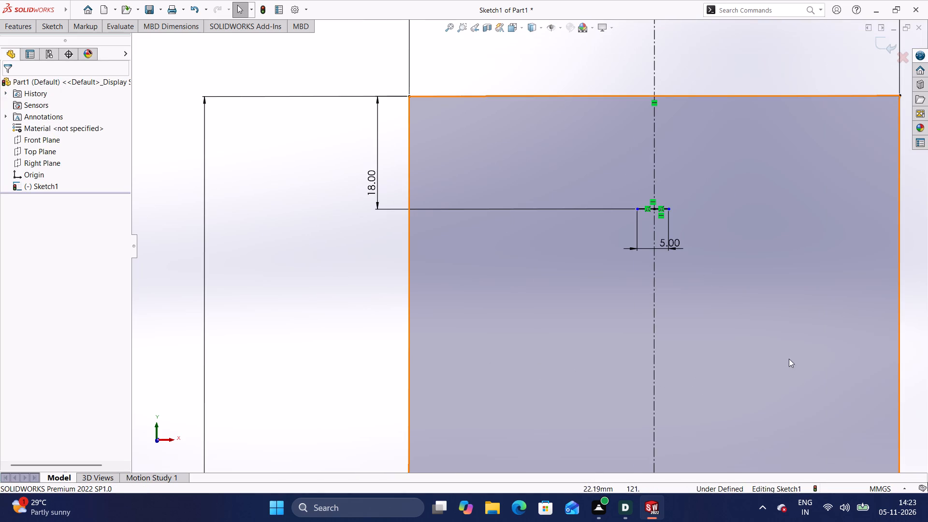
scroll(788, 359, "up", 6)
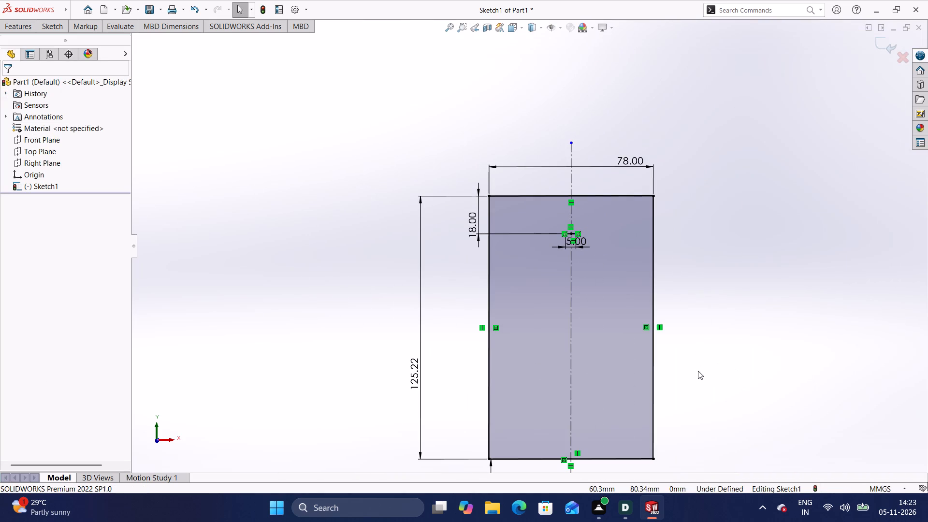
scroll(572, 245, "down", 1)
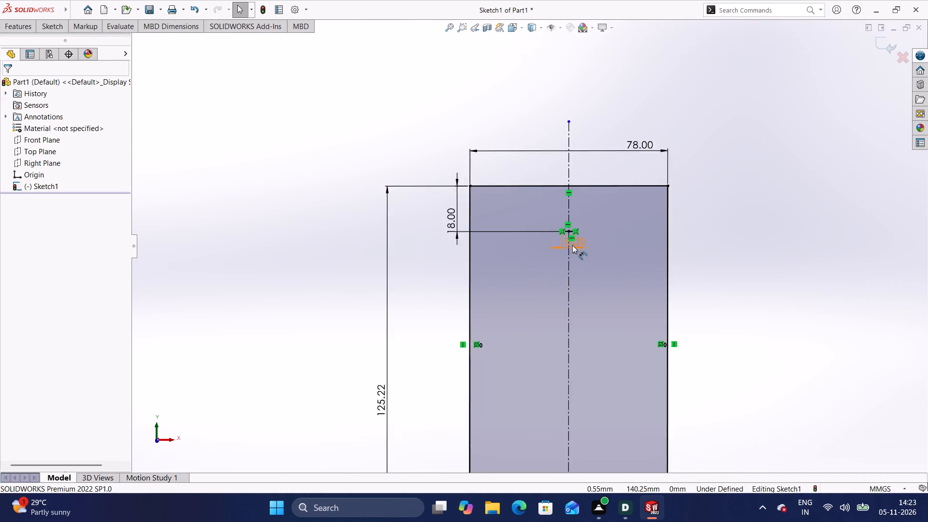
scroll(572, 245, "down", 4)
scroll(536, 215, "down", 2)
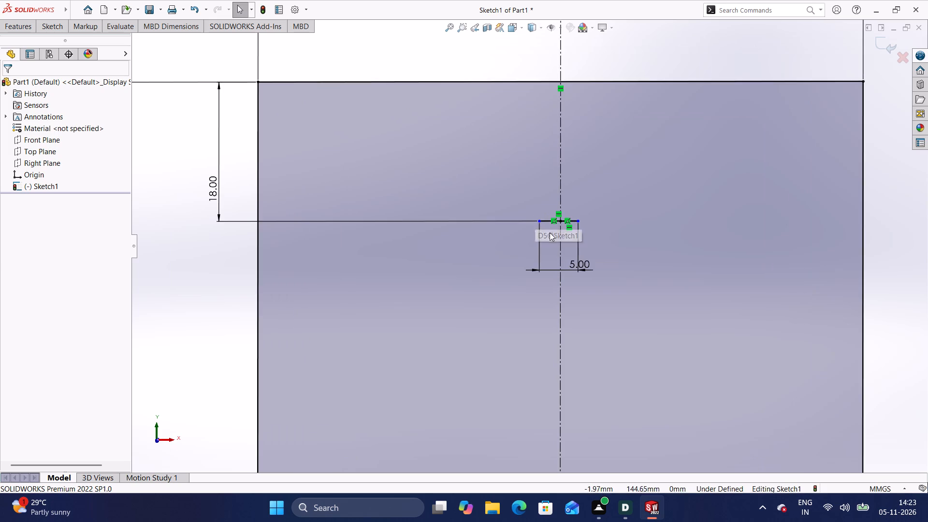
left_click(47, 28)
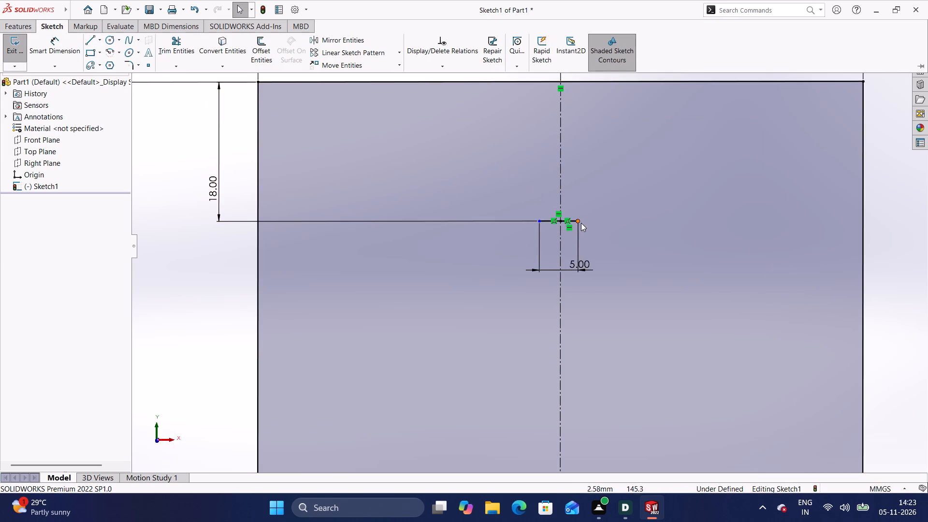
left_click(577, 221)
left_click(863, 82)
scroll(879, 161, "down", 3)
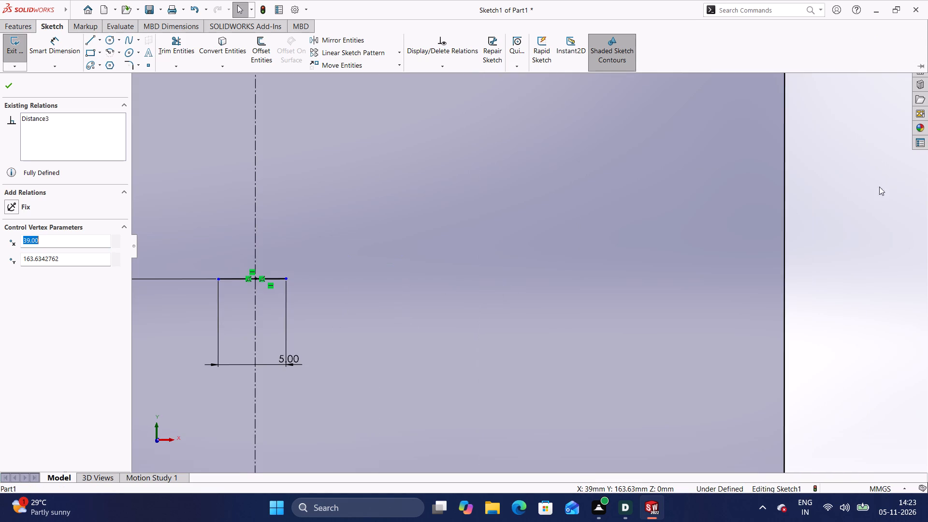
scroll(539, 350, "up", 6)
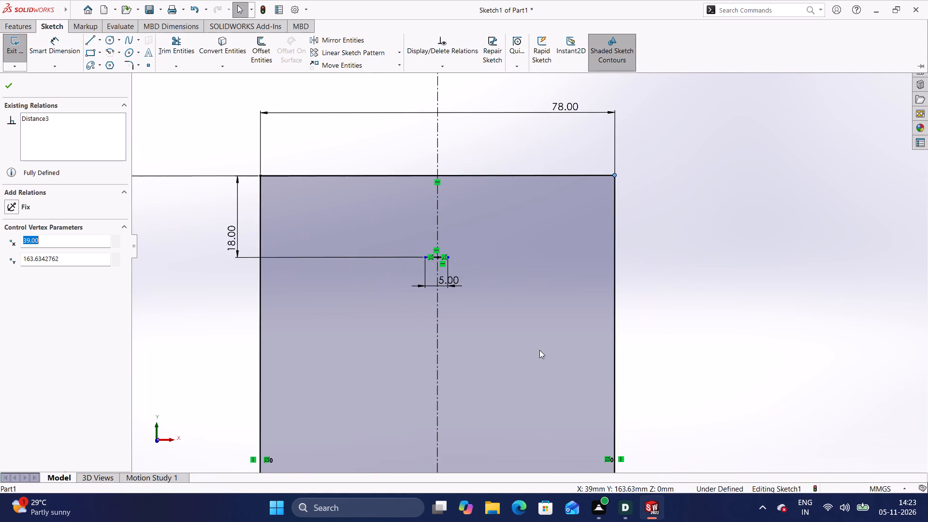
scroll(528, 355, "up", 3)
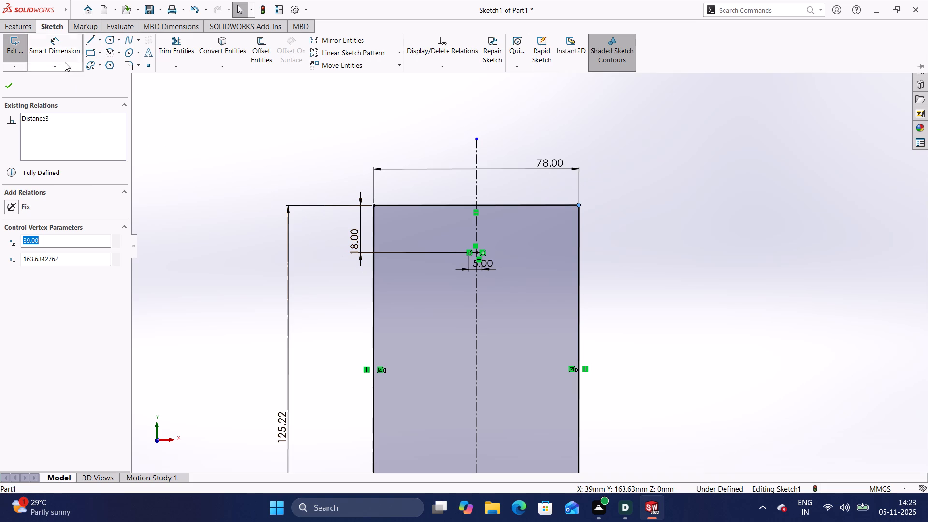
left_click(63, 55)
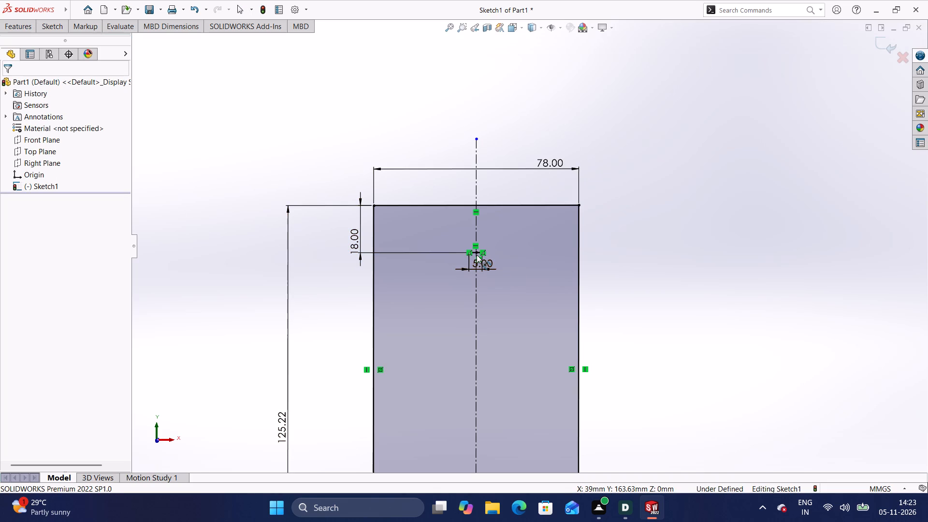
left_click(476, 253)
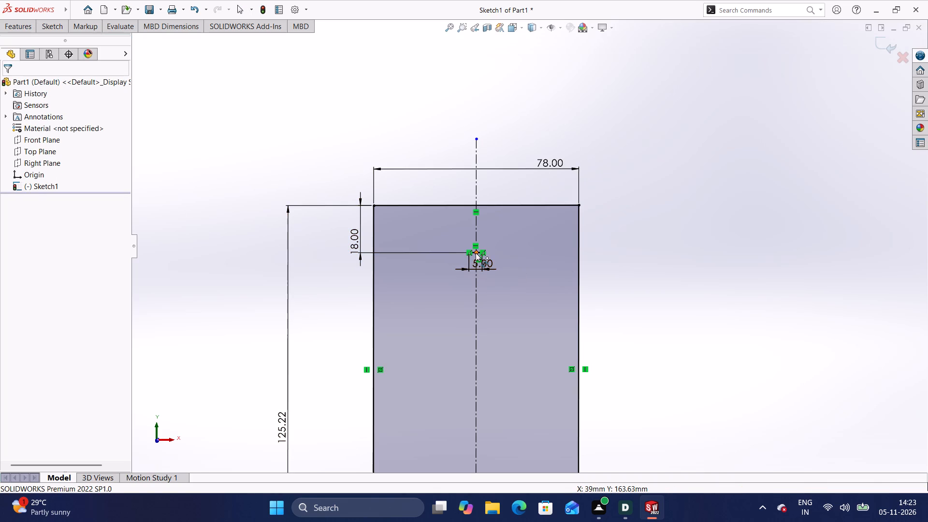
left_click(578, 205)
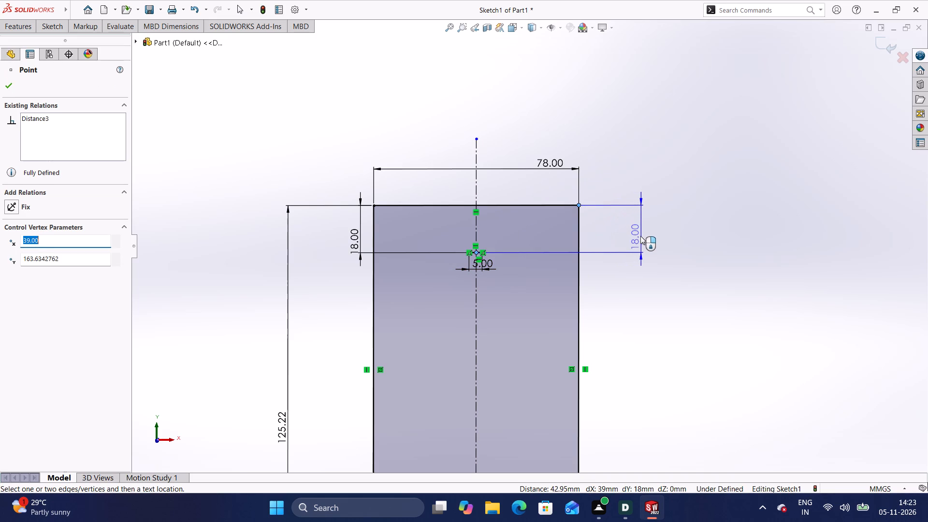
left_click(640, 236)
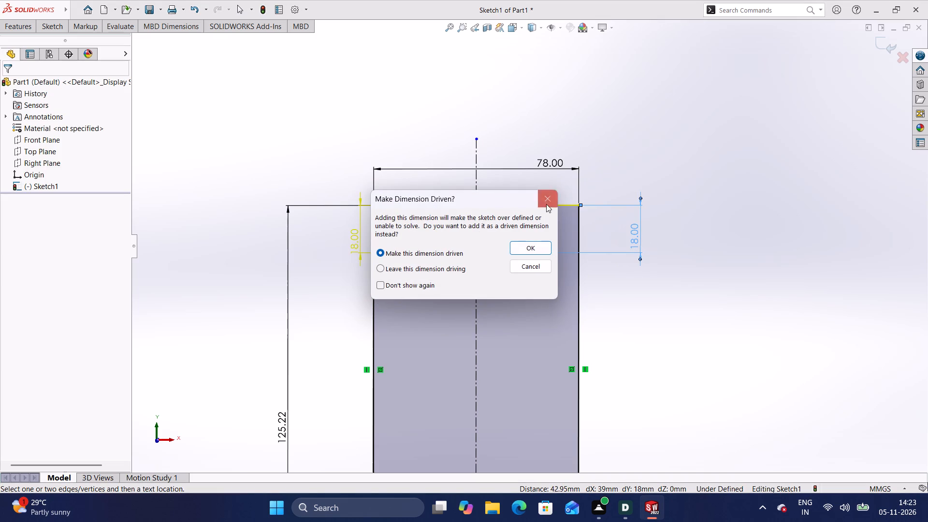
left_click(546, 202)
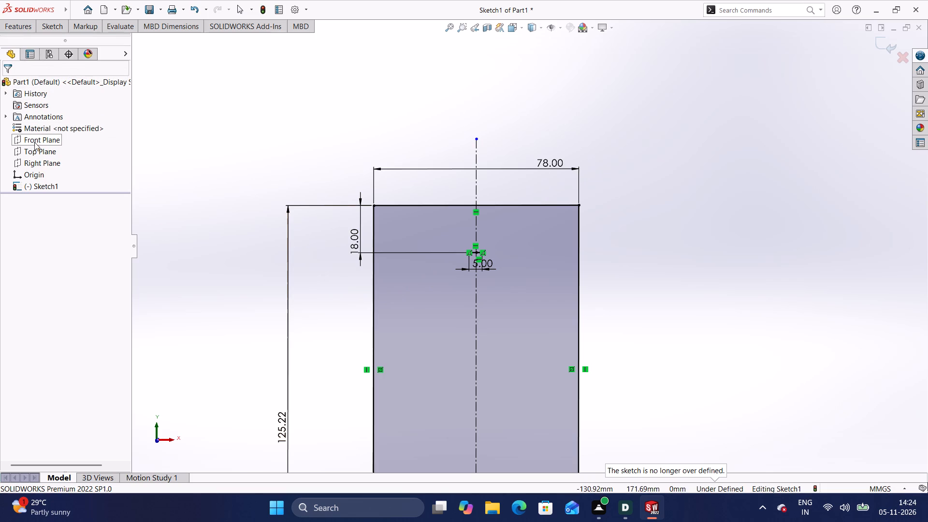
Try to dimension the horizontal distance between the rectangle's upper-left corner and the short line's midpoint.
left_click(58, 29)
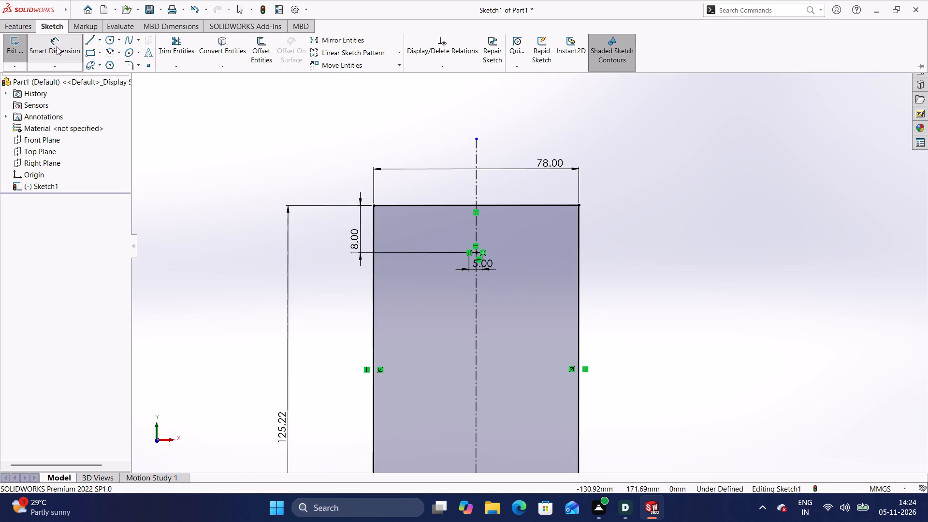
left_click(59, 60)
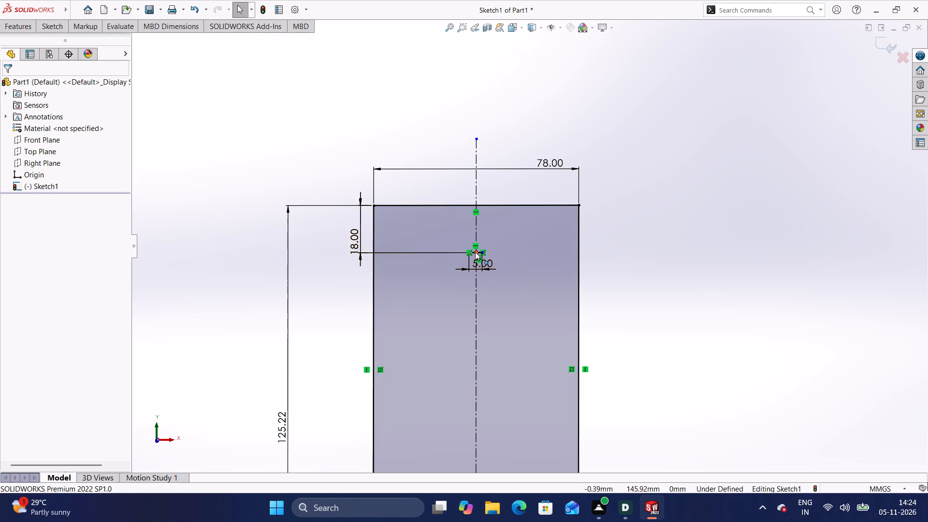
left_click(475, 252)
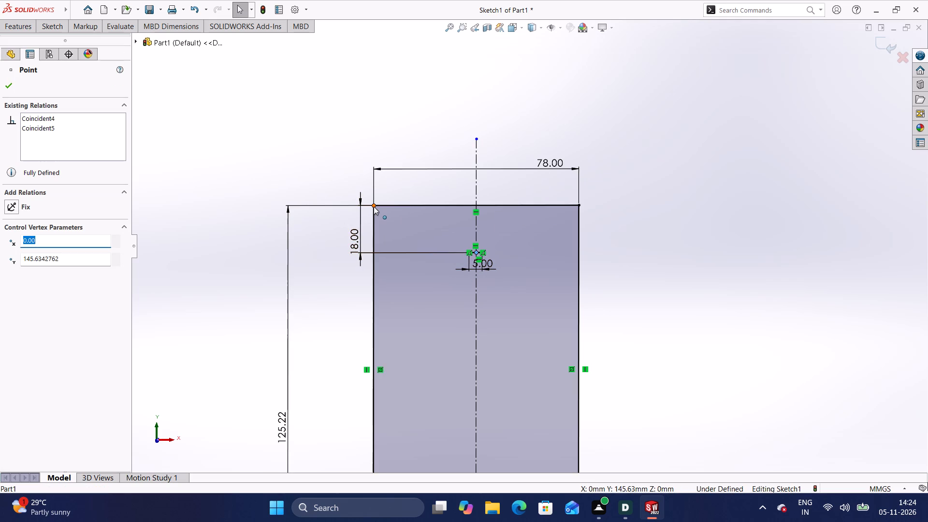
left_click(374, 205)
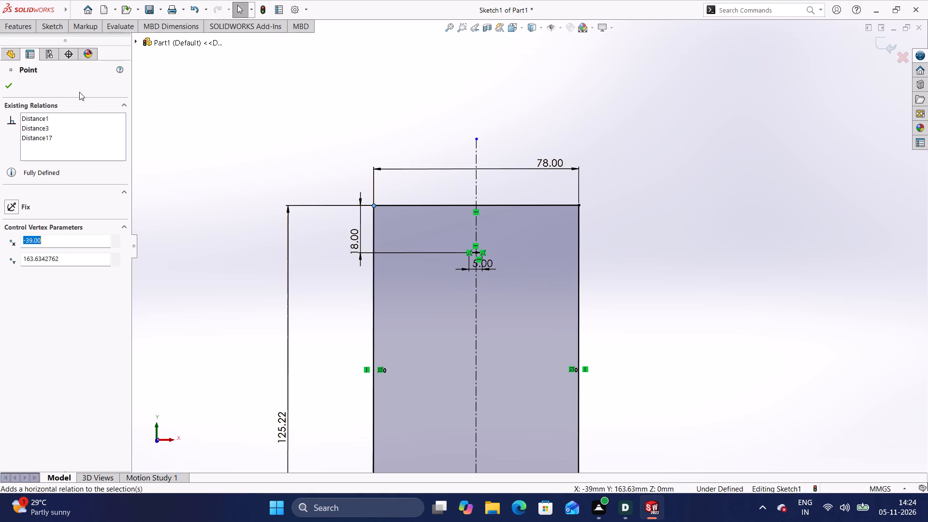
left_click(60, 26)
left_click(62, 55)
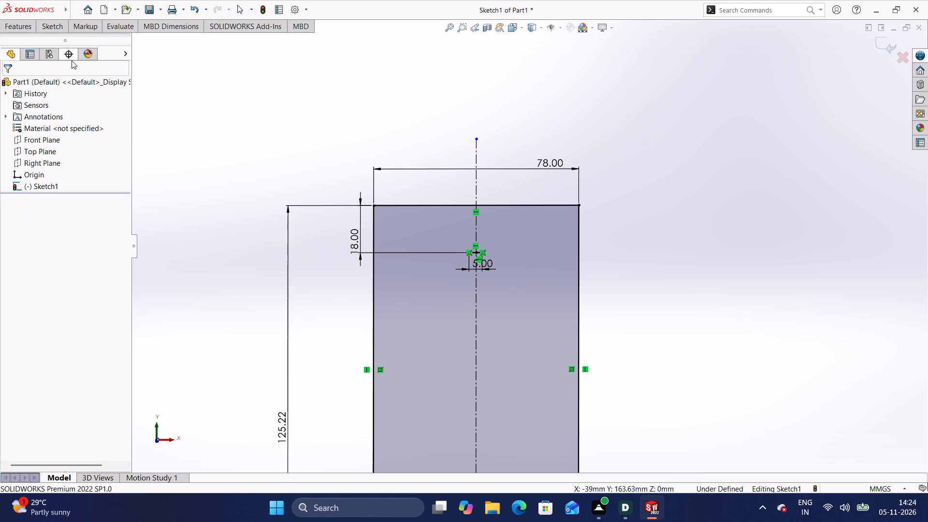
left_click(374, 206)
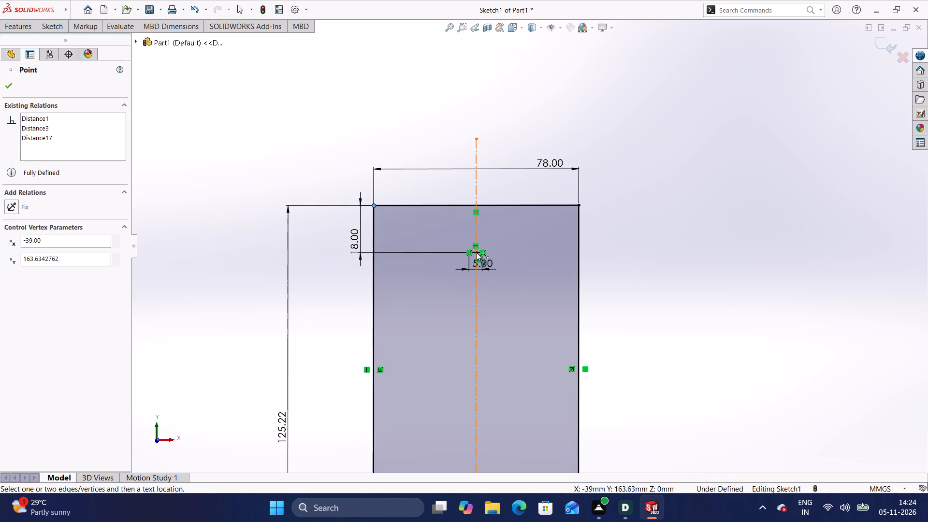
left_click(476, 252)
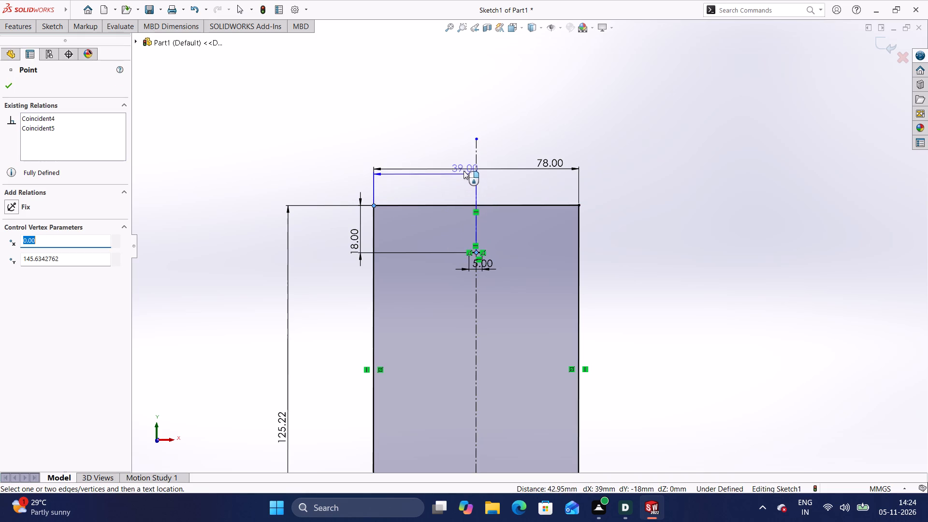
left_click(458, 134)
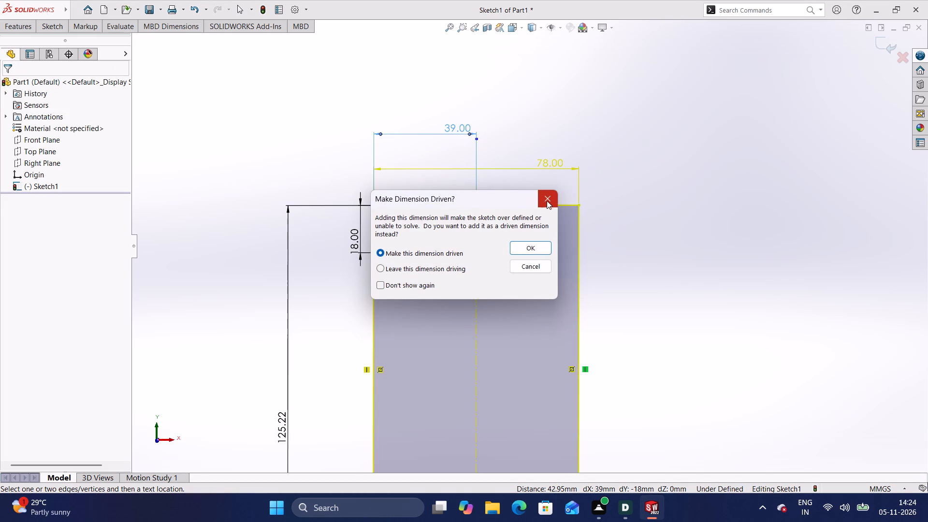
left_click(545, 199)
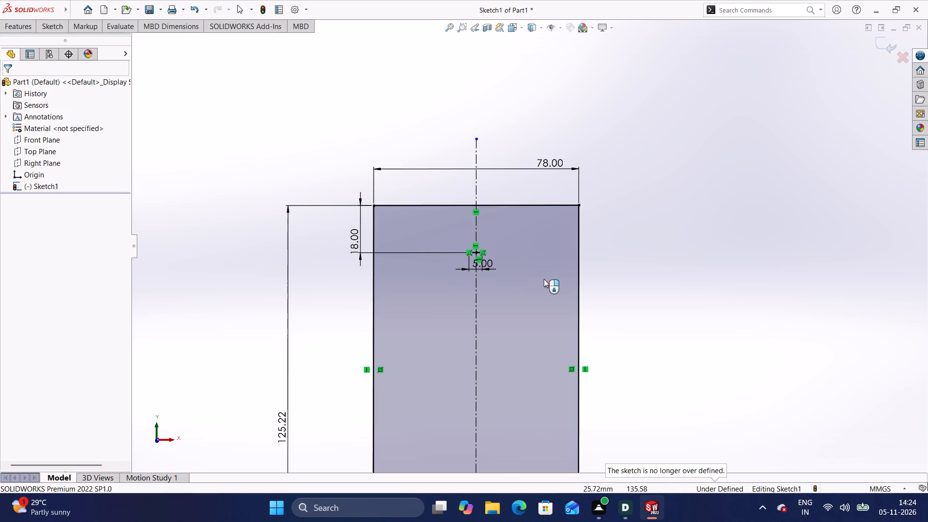
Sketch a slanted line about 19.5 mm long from the short line's right endpoint outward to the rectangle's top edge.
scroll(478, 255, "down", 5)
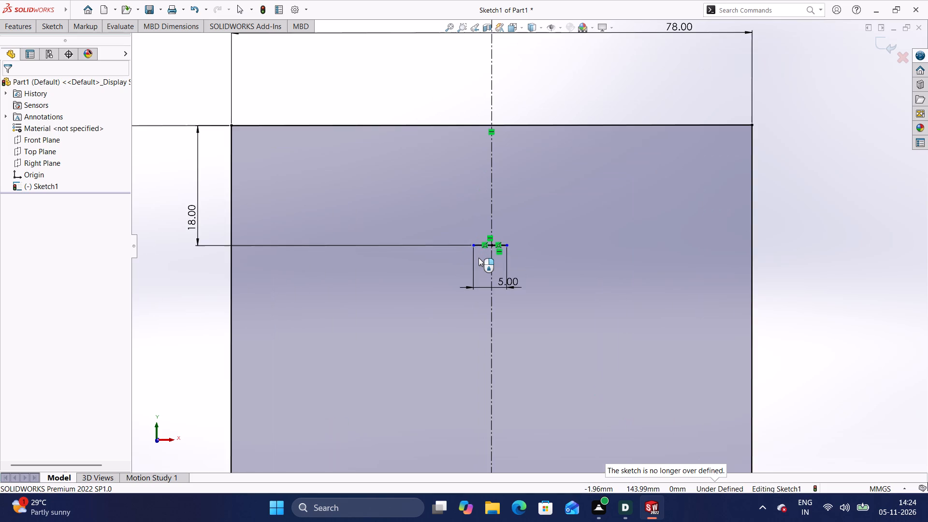
scroll(478, 258, "down", 2)
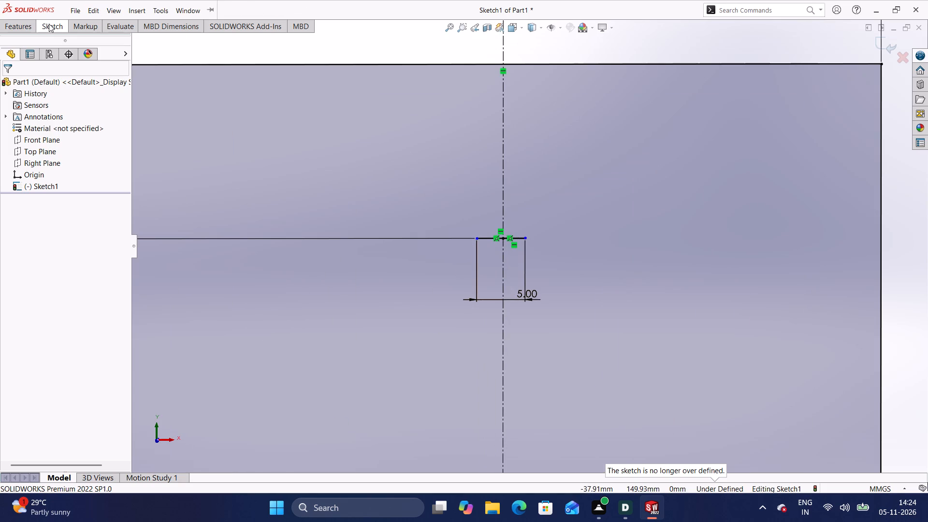
left_click(53, 30)
left_click(101, 43)
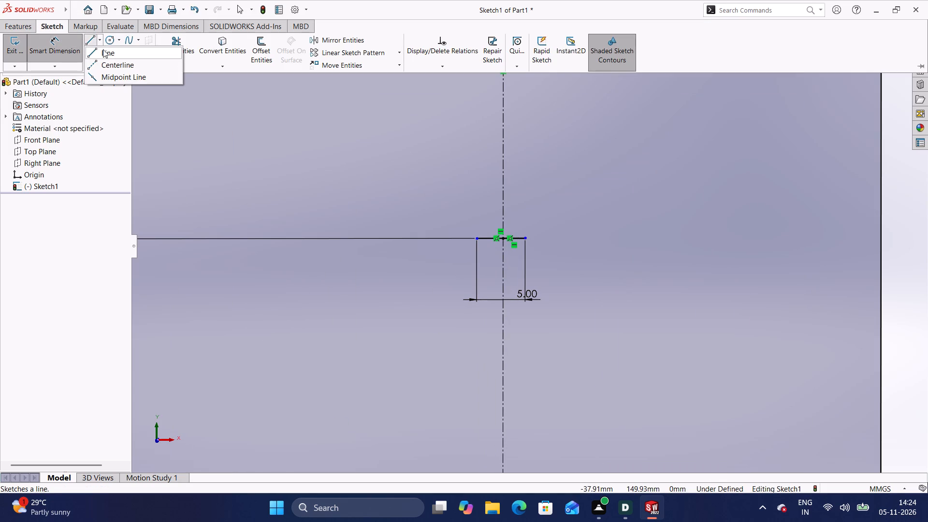
left_click(105, 52)
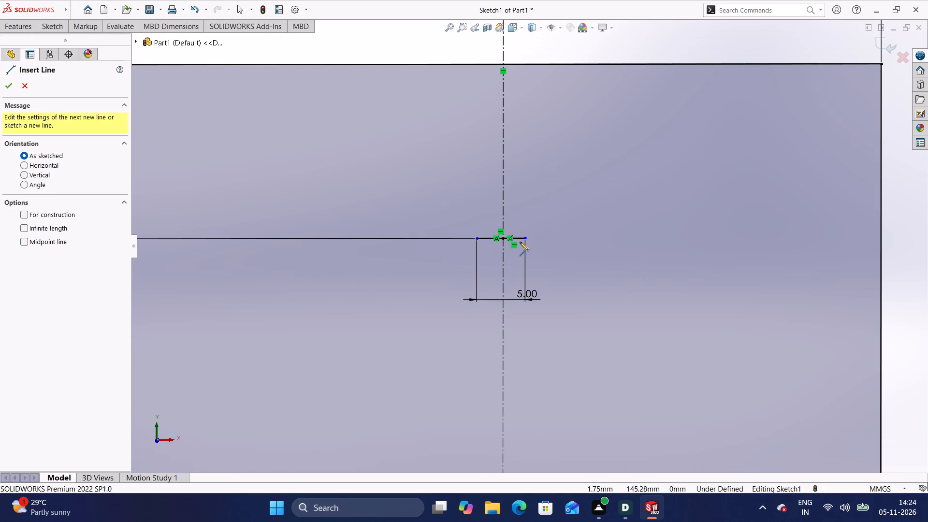
left_click(525, 238)
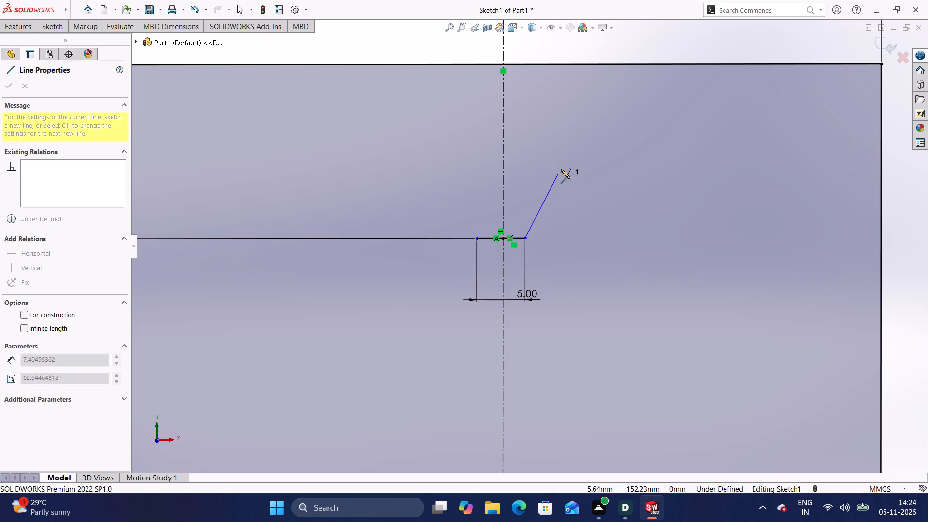
left_click(598, 62)
key("Escape")
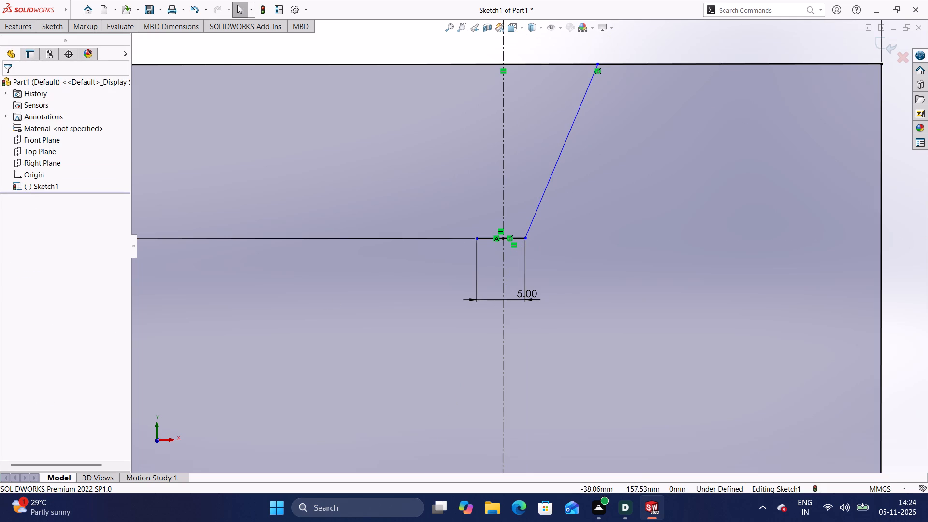
Sketch a slanted line about 19.2 mm long from the short line's left endpoint outward to the rectangle's top edge.
left_click(61, 28)
left_click(97, 43)
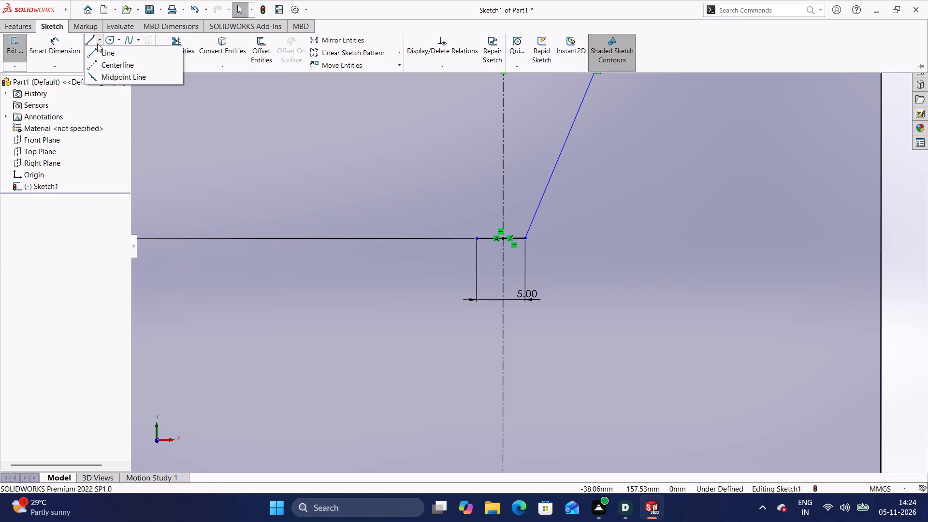
left_click(105, 53)
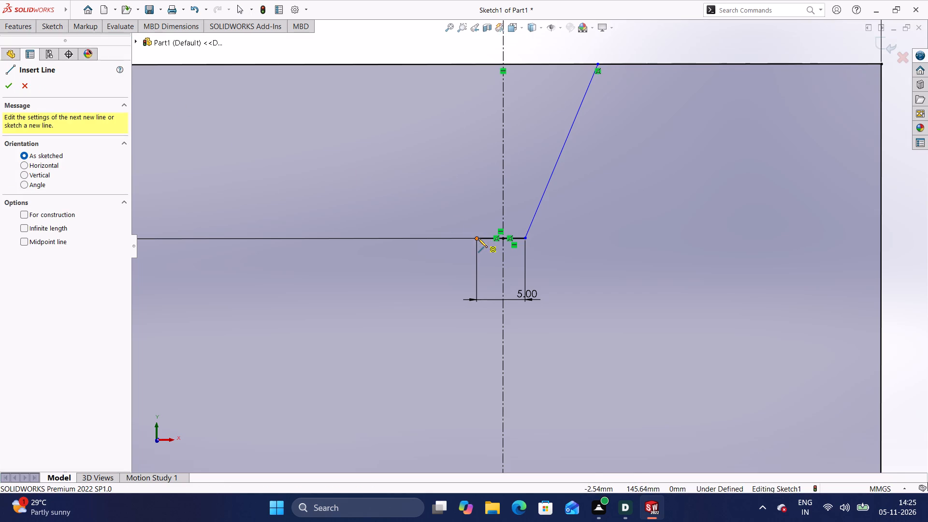
left_click(476, 238)
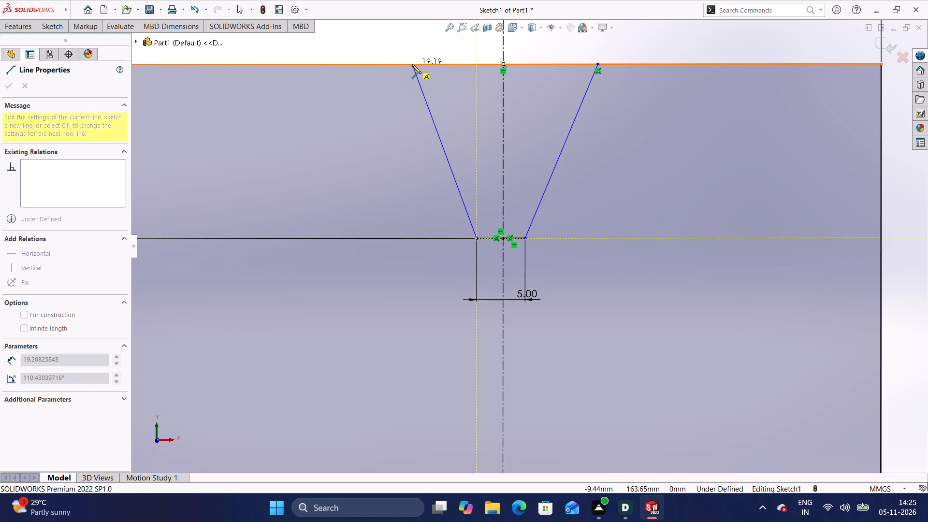
left_click(411, 62)
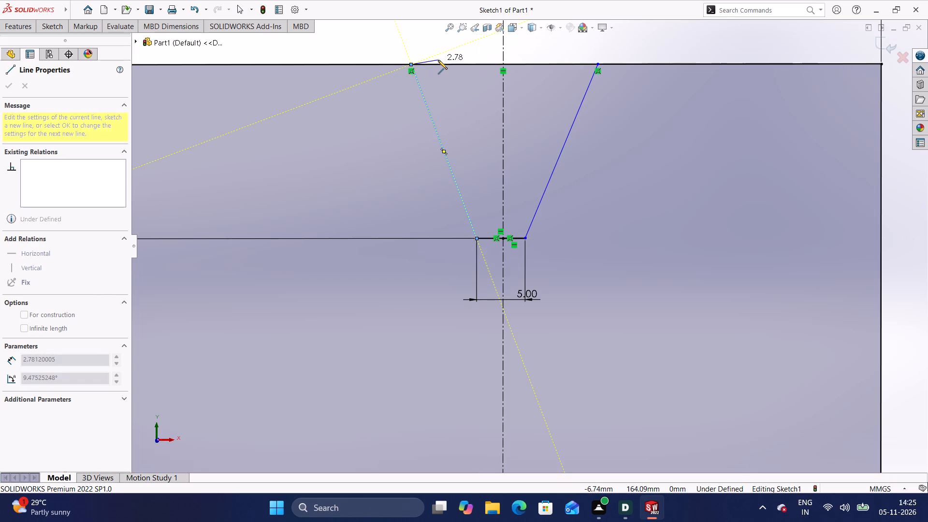
key("Escape")
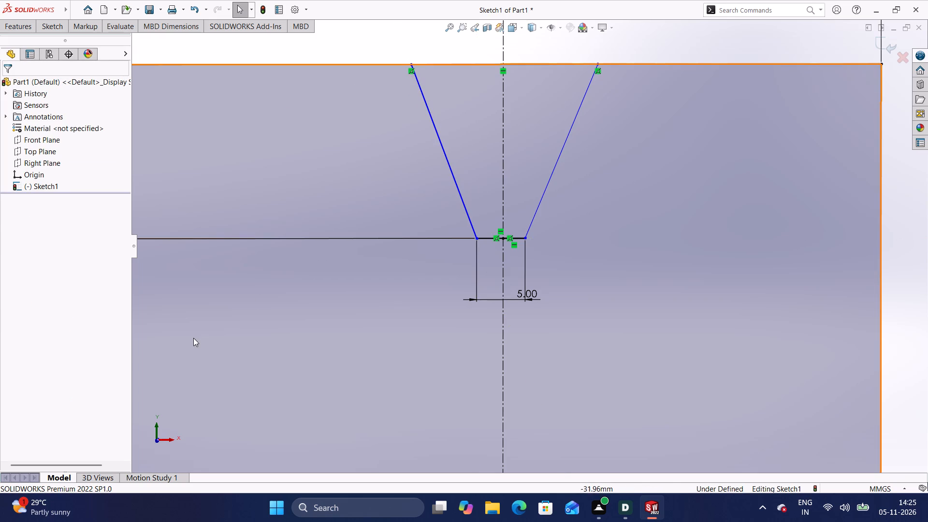
Dimension the angle between the two slanted groove lines as 40°, placing the dimension above the rectangle's top edge.
left_click(60, 28)
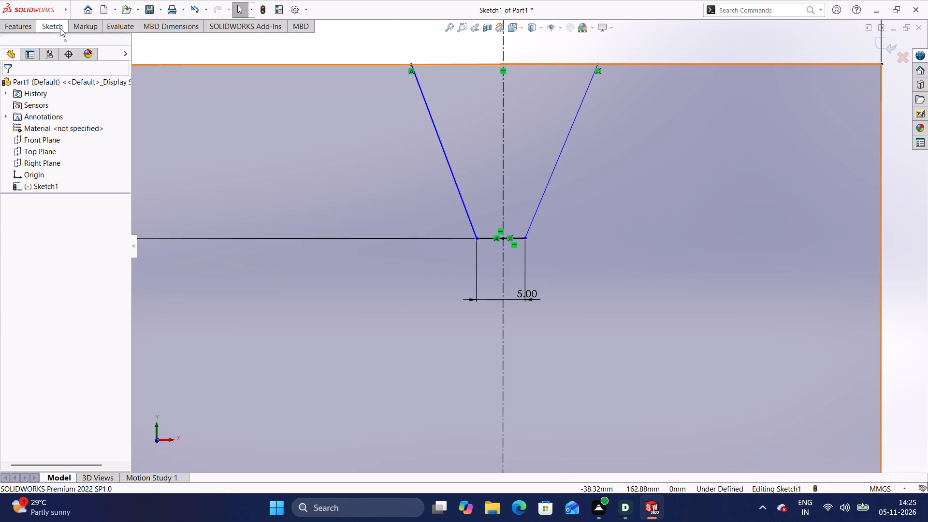
left_click(76, 53)
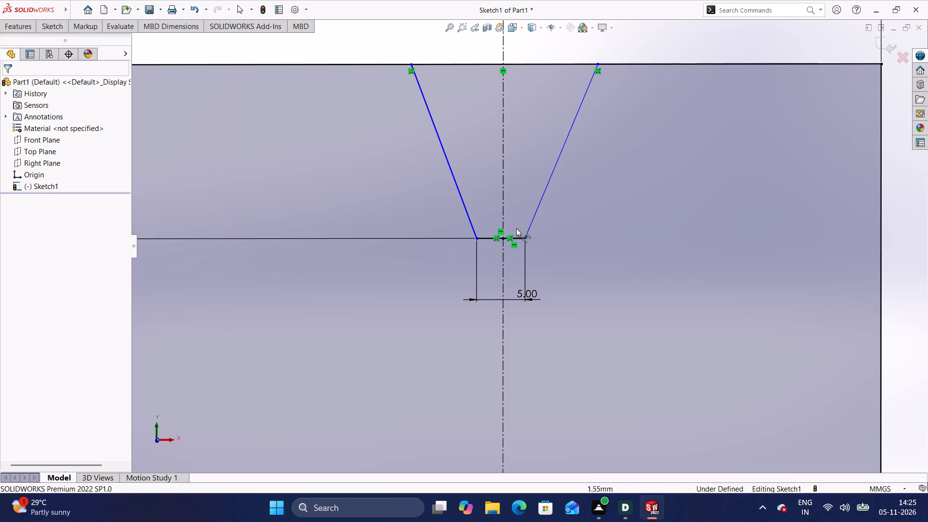
left_click(463, 204)
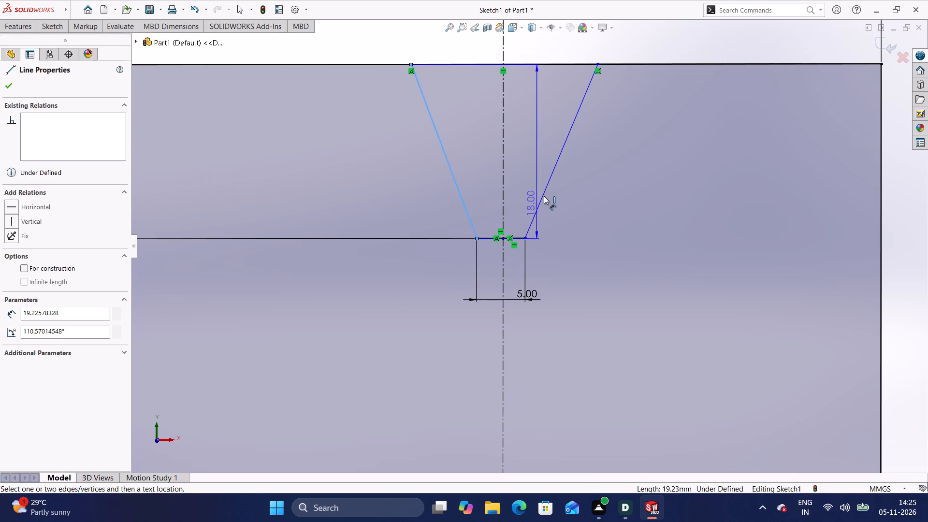
left_click(559, 156)
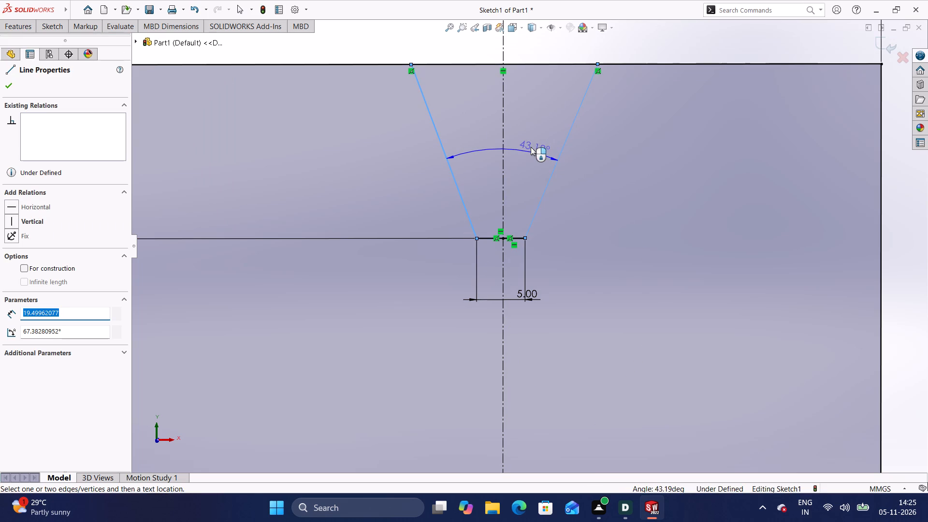
left_click(526, 42)
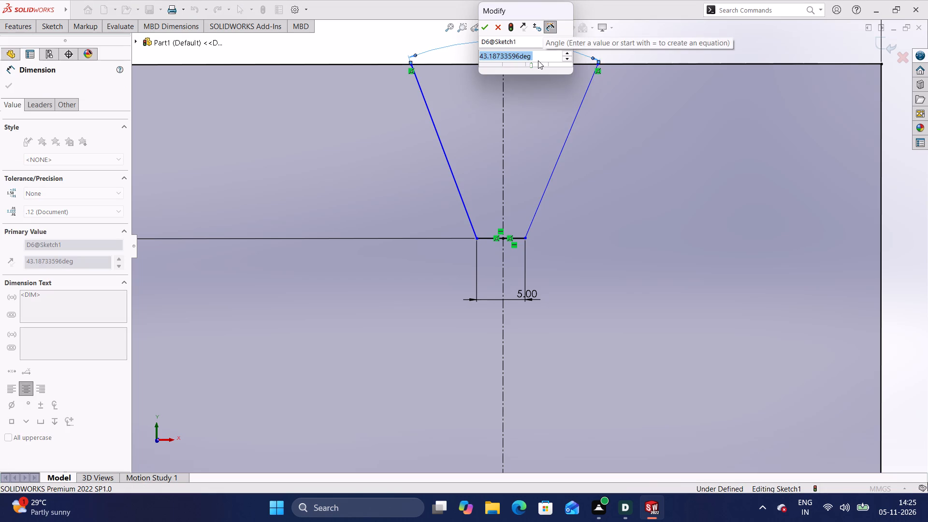
left_click(538, 52)
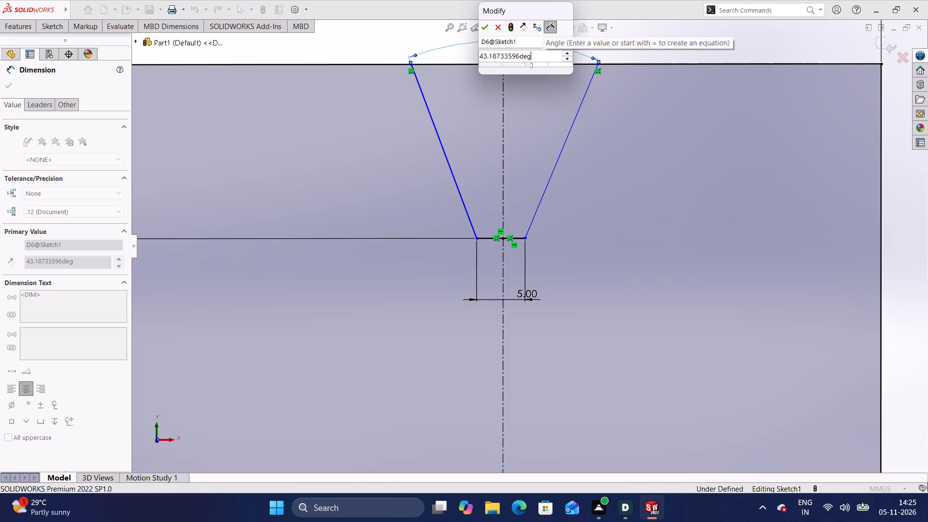
key("BackSpace")
key("BackSpace")
key("BackSpace")
key("BackSpace")
key("BackSpace")
key("BackSpace")
key("BackSpace")
key("BackSpace")
key("BackSpace")
key("BackSpace")
key("BackSpace")
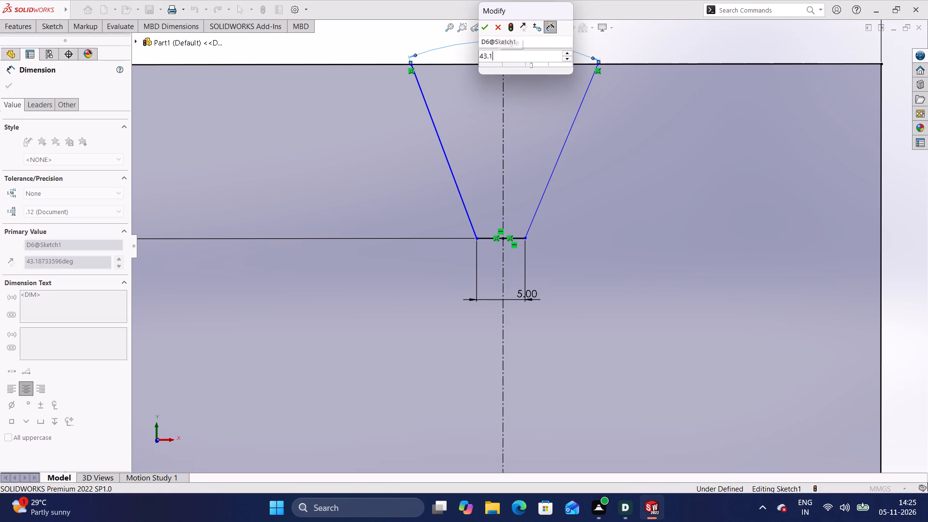
key("BackSpace")
key("BackSpace")
key("BackSpace")
key("BackSpace")
type("40")
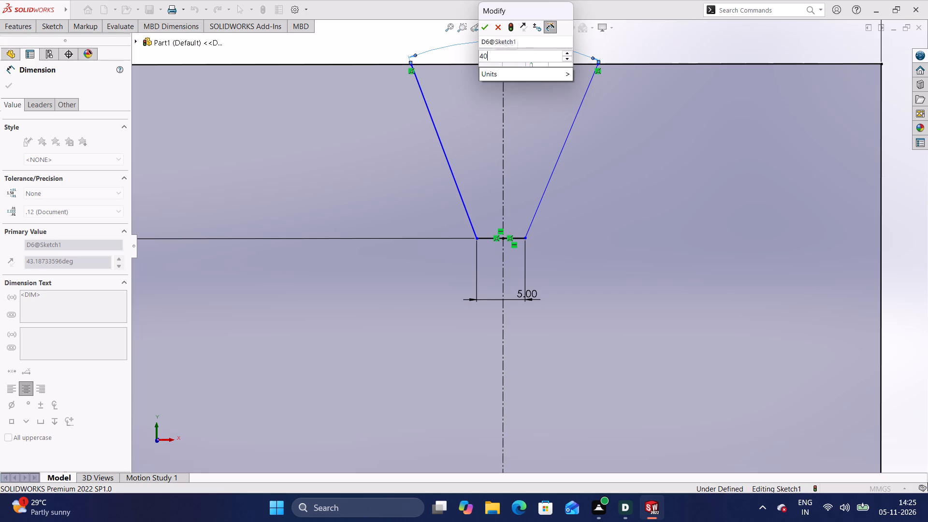
key("Return")
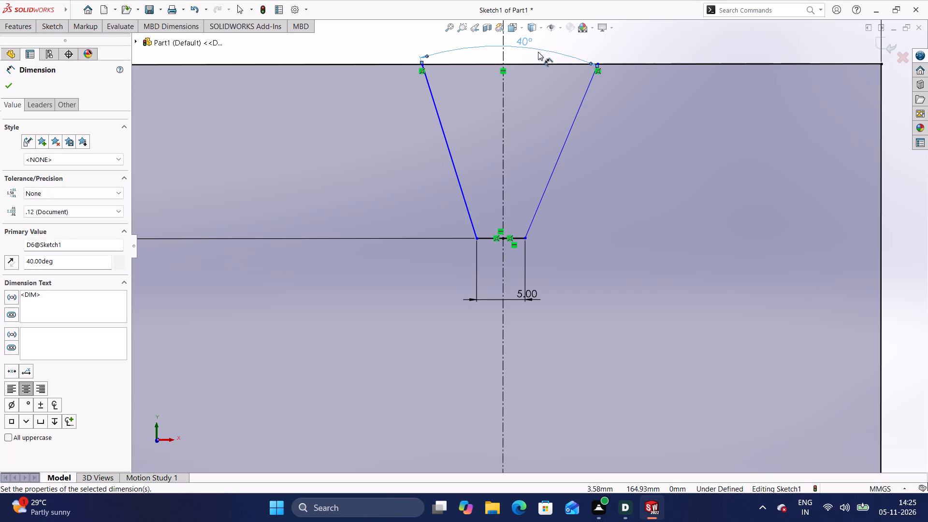
scroll(538, 52, "down", 1)
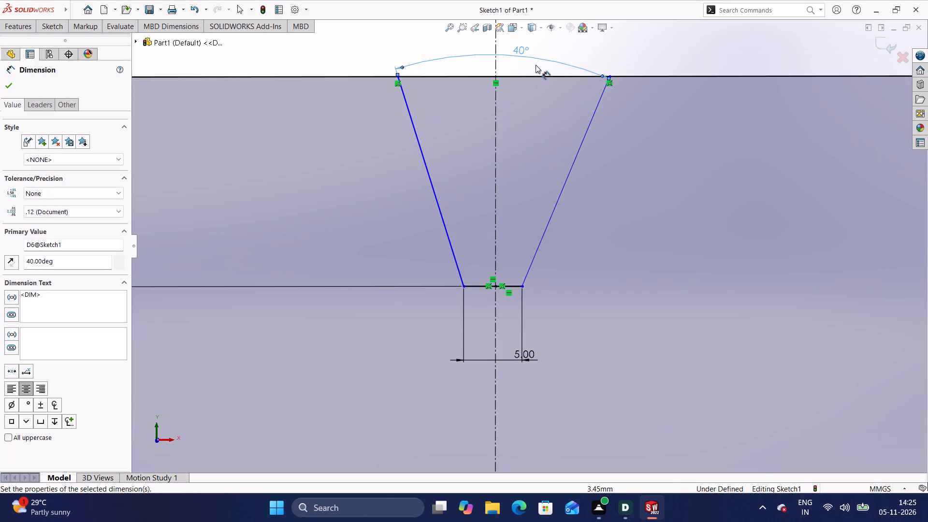
scroll(536, 65, "up", 4)
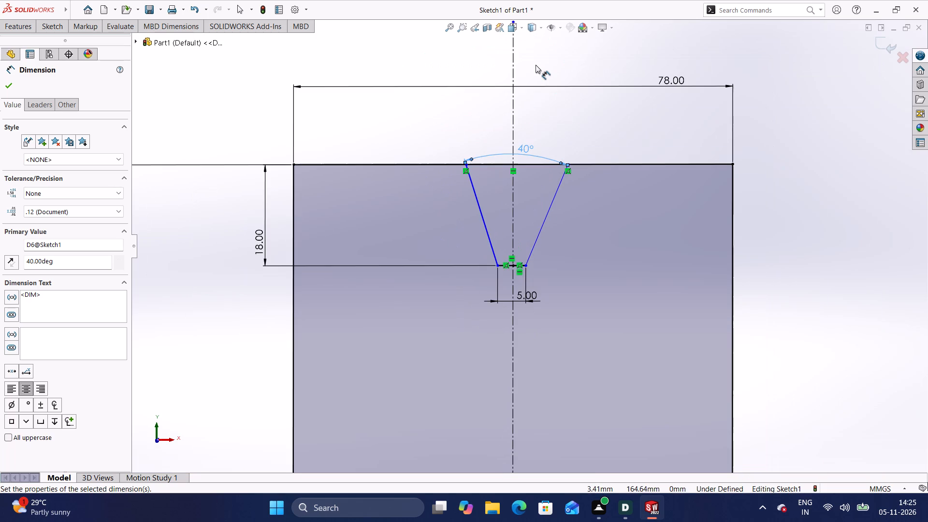
left_click(580, 124)
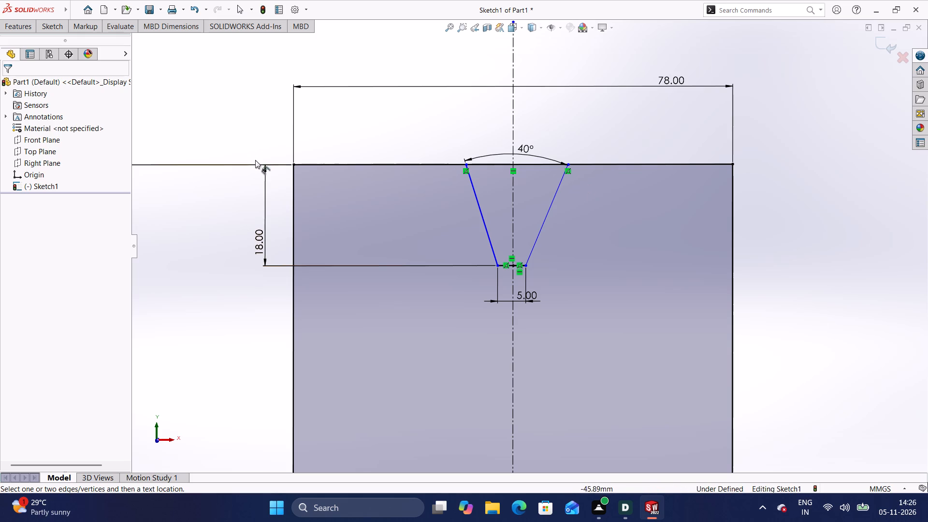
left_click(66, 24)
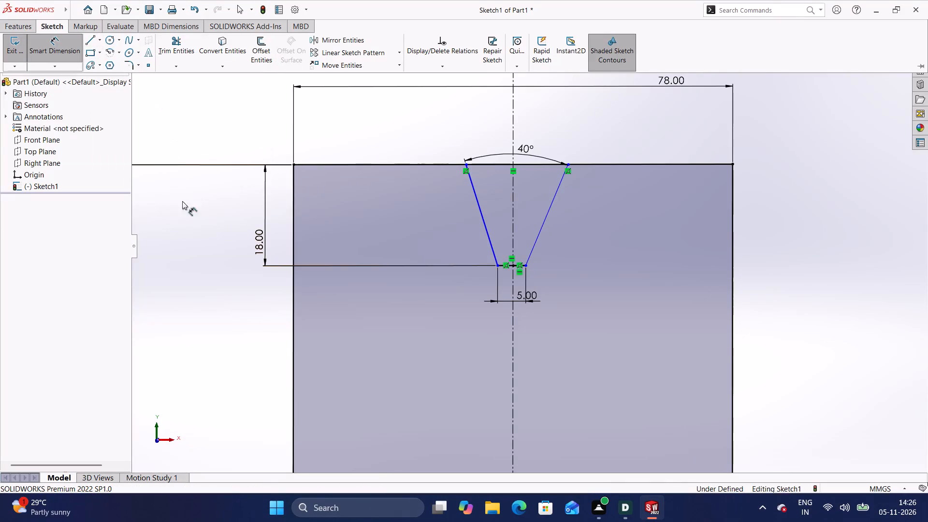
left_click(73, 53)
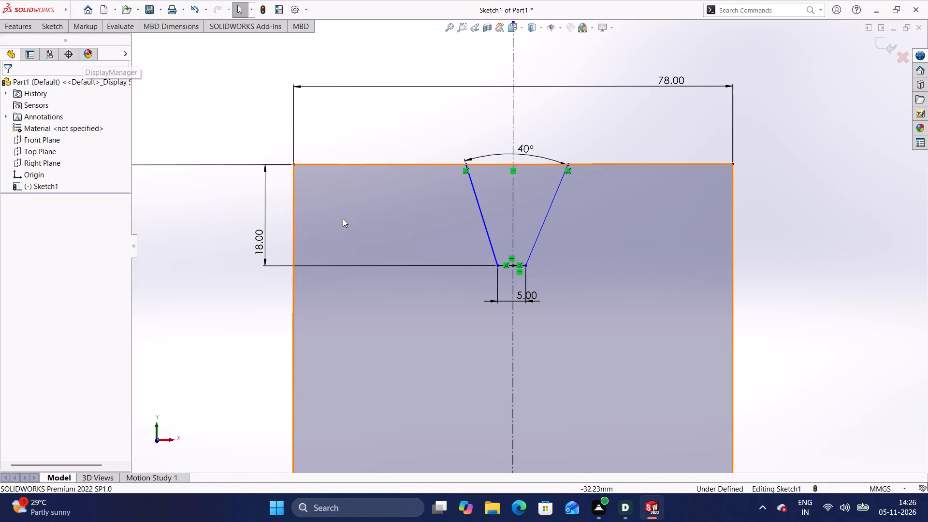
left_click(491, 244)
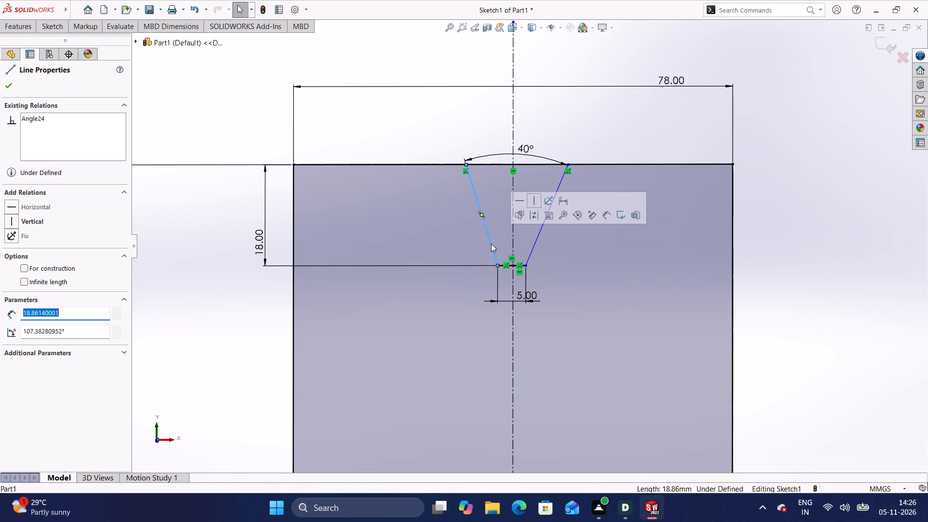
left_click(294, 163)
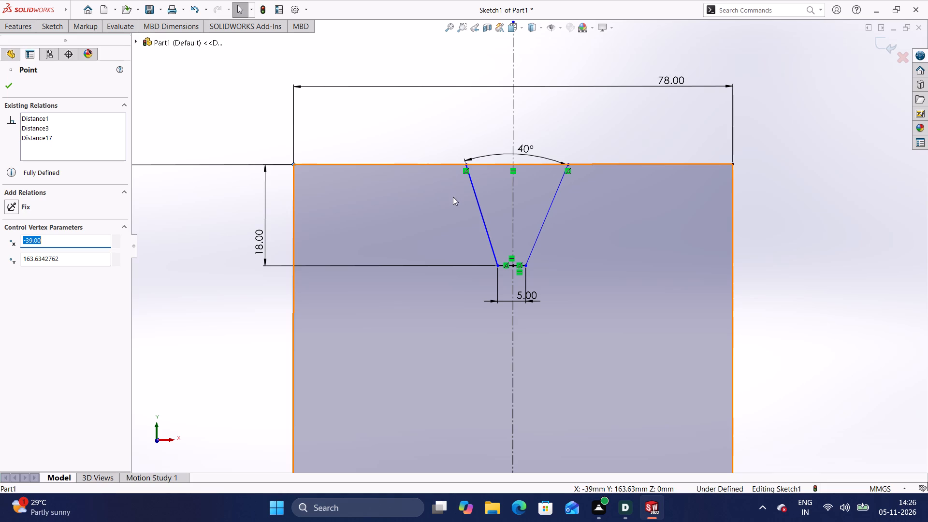
Sketch a second groove right of the first with connected lines: about 7.5 mm along the top edge, slanting down, about 7.5 mm bottom, slanting up to the edge.
left_click(50, 24)
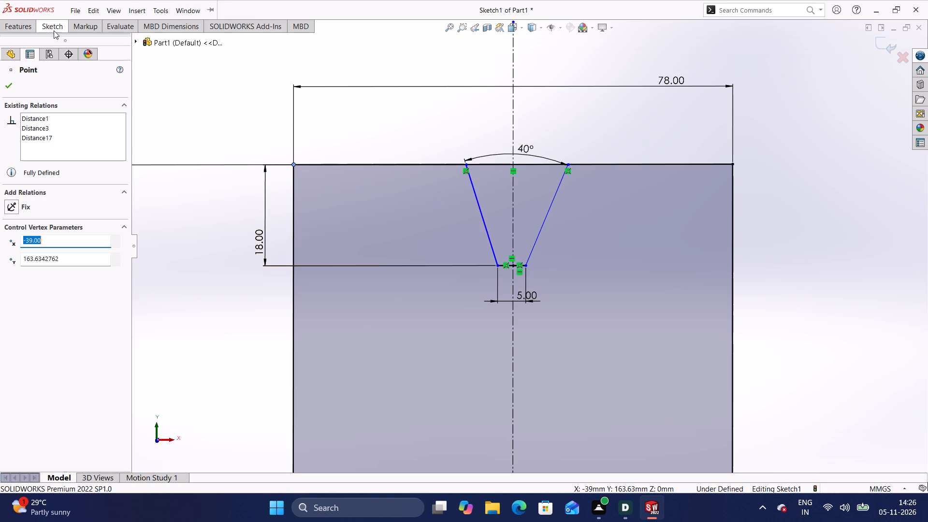
left_click(101, 39)
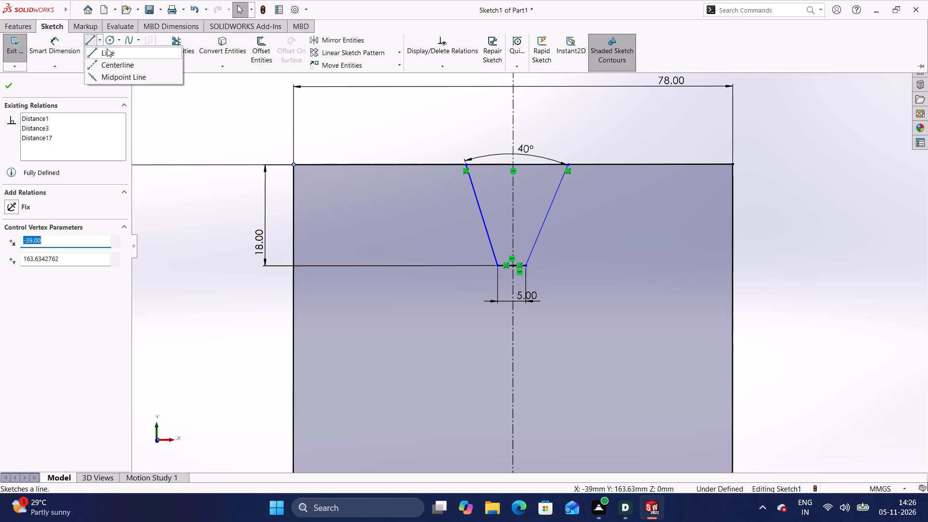
left_click_drag(111, 52, 120, 57)
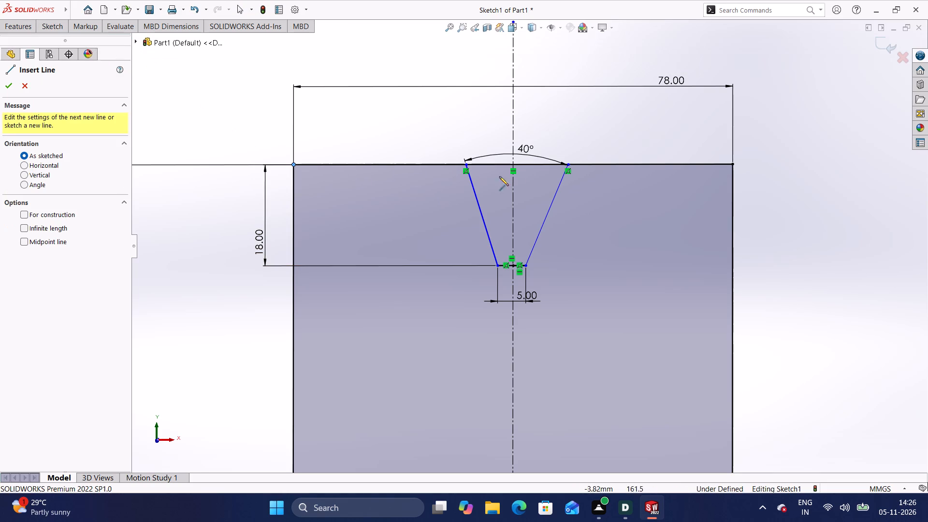
left_click(568, 163)
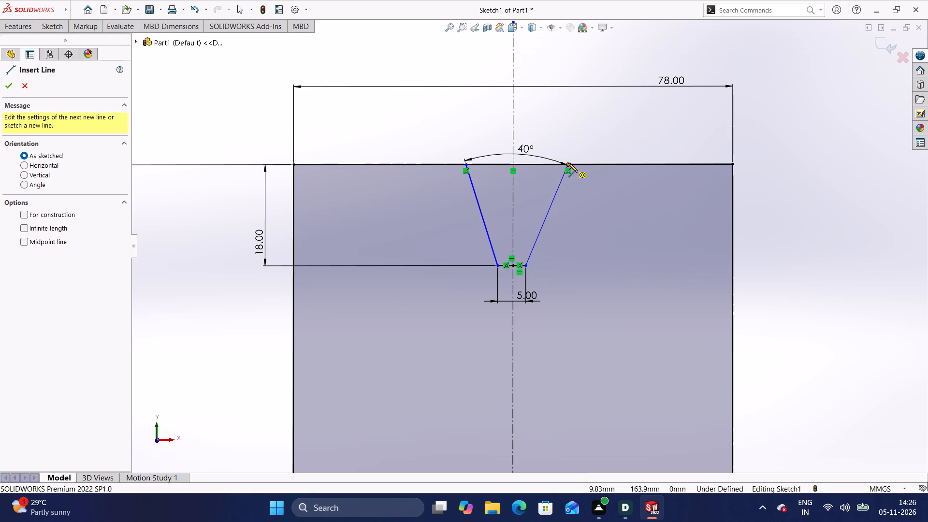
left_click(610, 165)
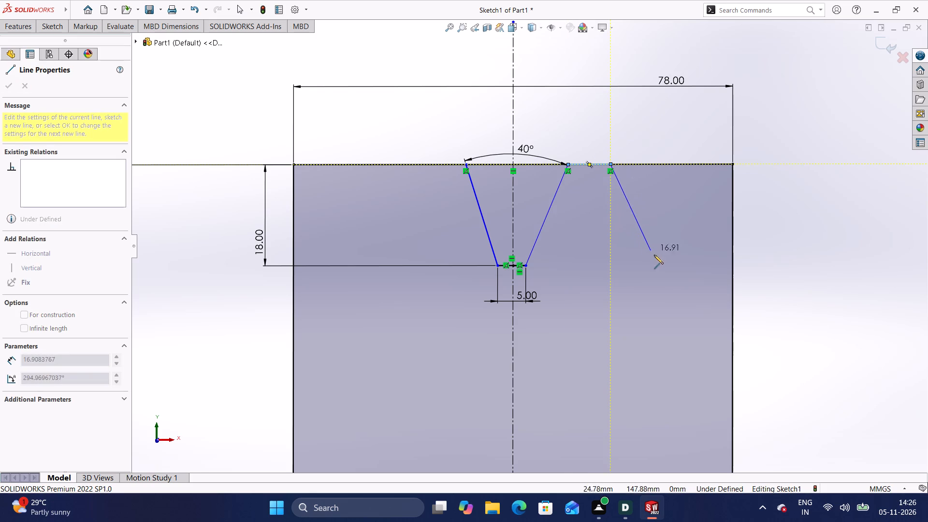
left_click(659, 269)
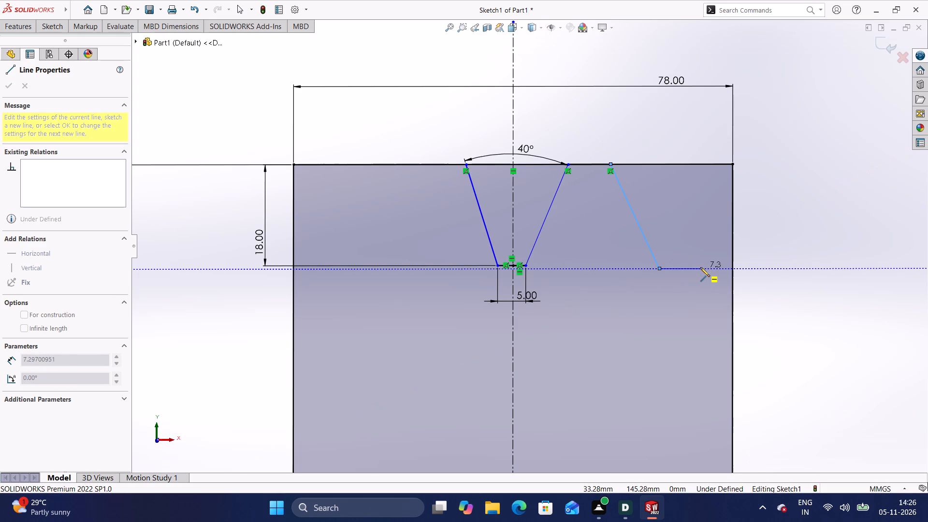
left_click(701, 267)
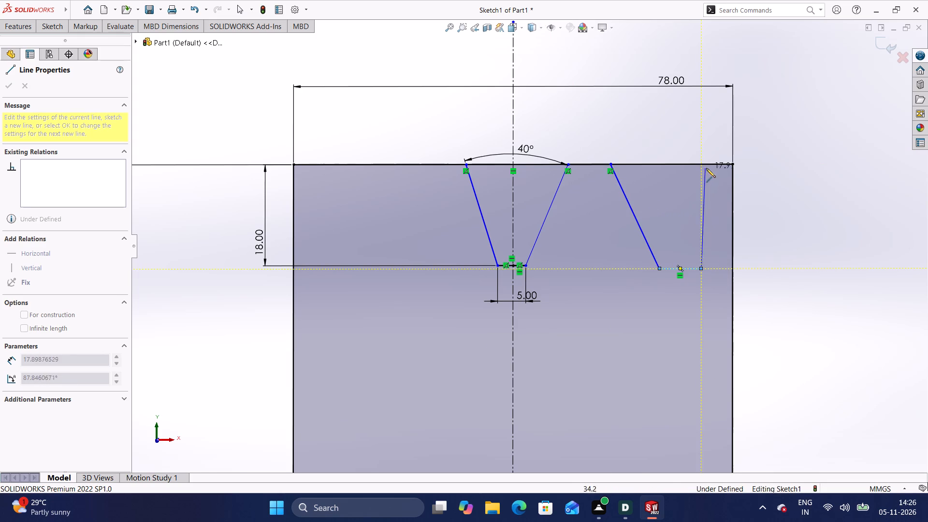
left_click(717, 164)
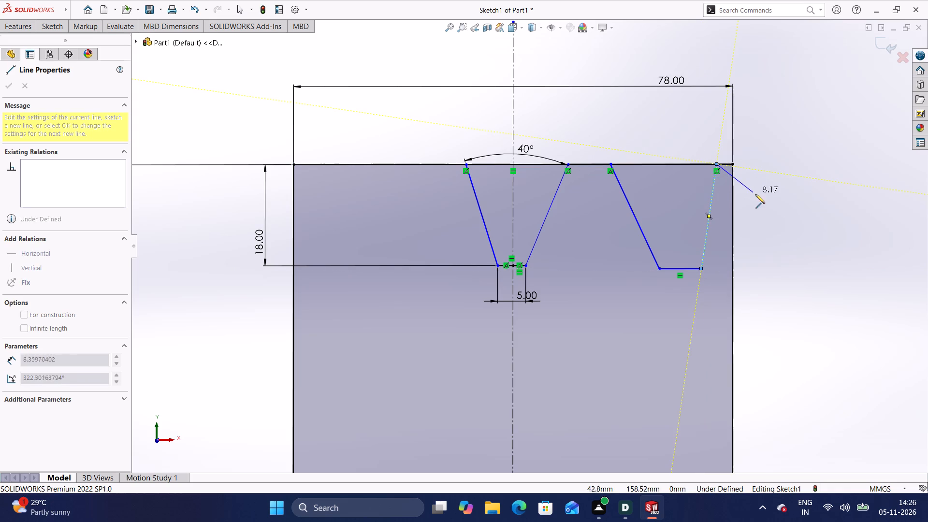
key("Escape")
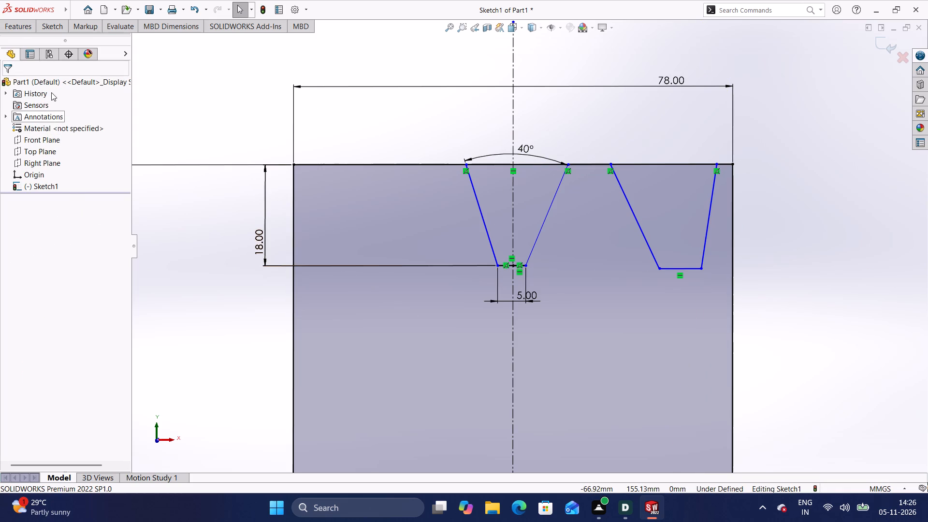
Dimension the top-edge gap between the two grooves as 5 mm, placing the dimension above the edge.
left_click(49, 22)
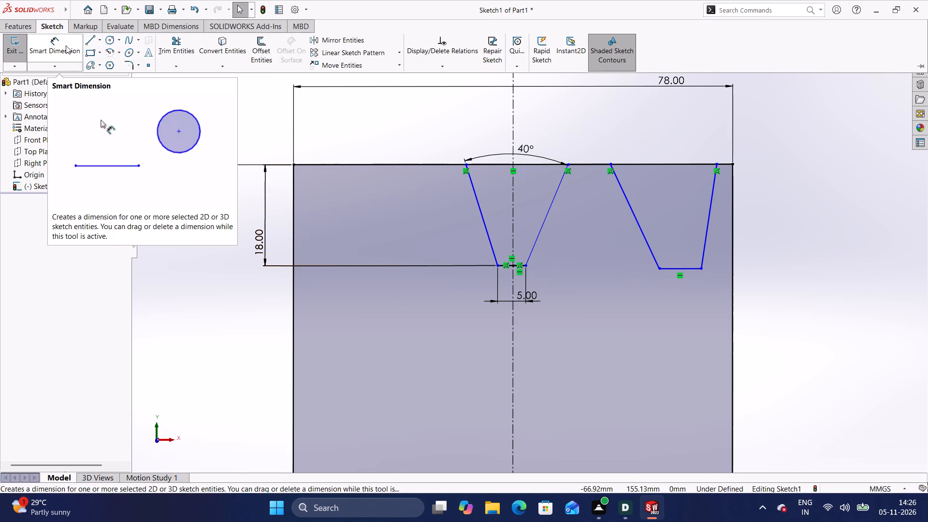
left_click(65, 45)
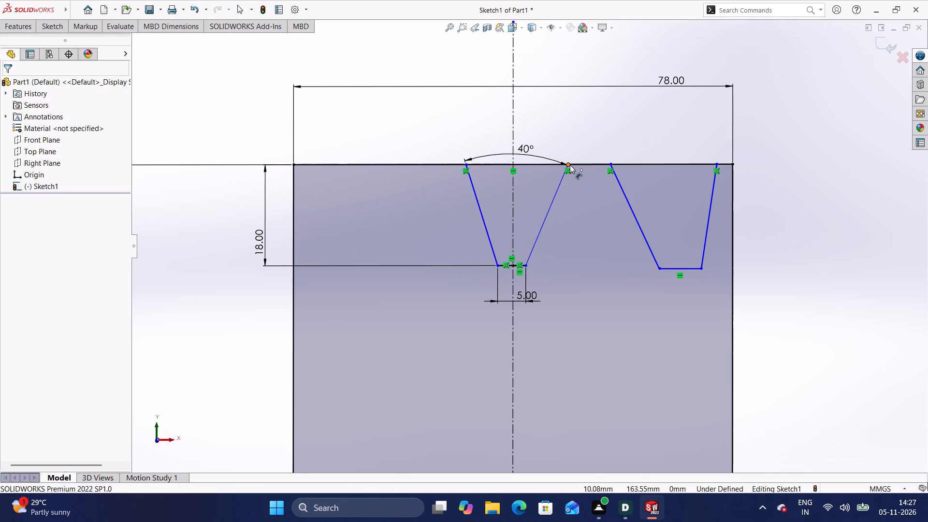
left_click(568, 163)
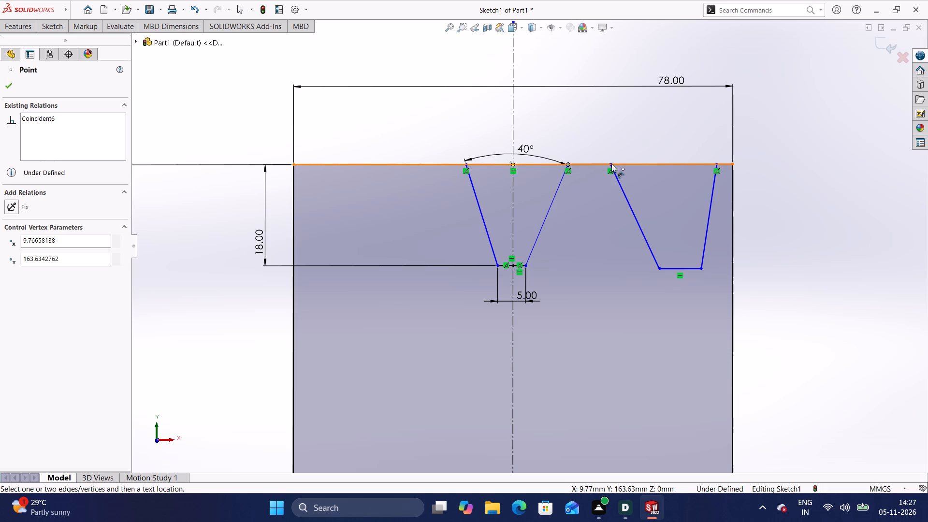
left_click(611, 164)
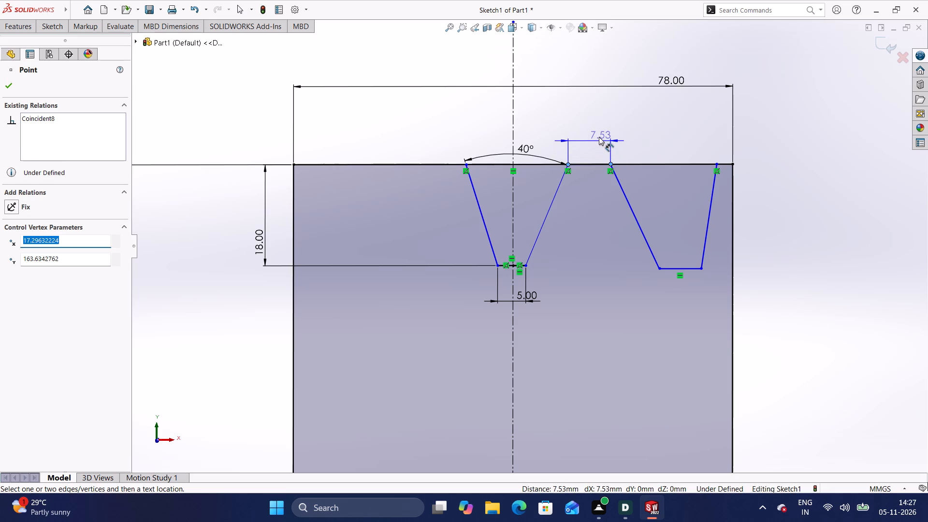
left_click(598, 135)
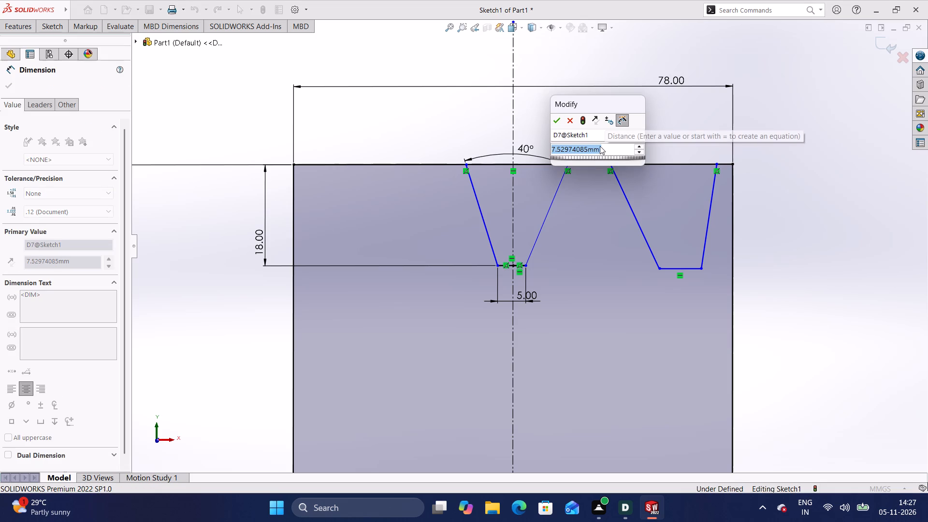
left_click(604, 146)
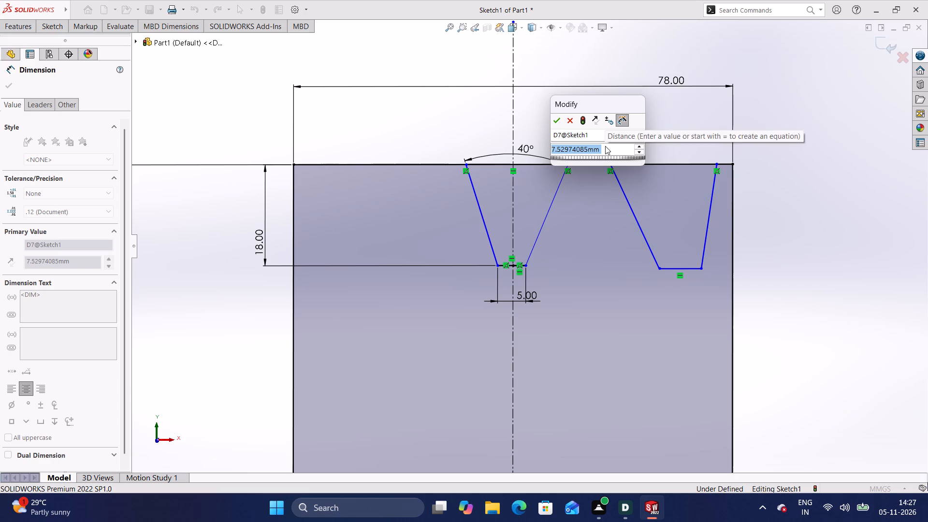
left_click(609, 148)
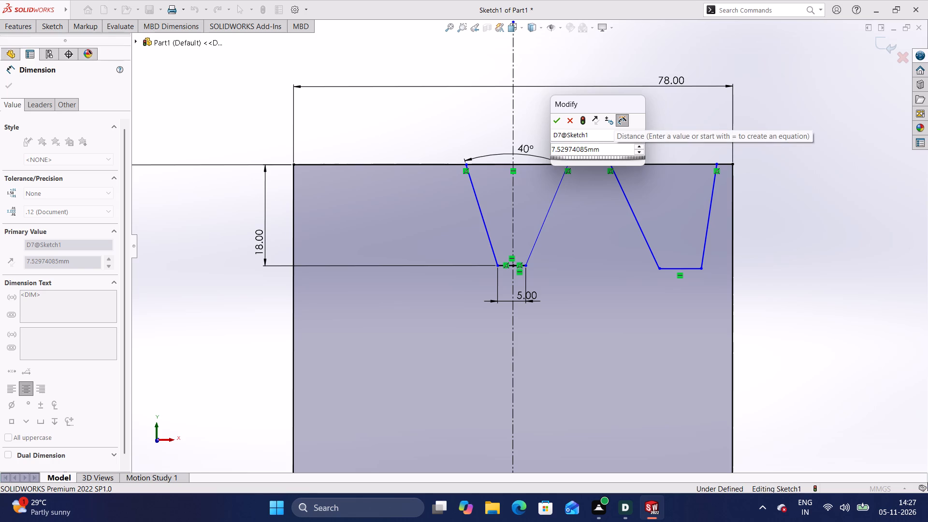
key("BackSpace")
key("BackSpace")
key("BackSpace")
key("BackSpace")
key("BackSpace")
key("BackSpace")
key("BackSpace")
key("BackSpace")
key("BackSpace")
key("BackSpace")
key("BackSpace")
key("BackSpace")
key("BackSpace")
key("BackSpace")
key("BackSpace")
key("BackSpace")
key("BackSpace")
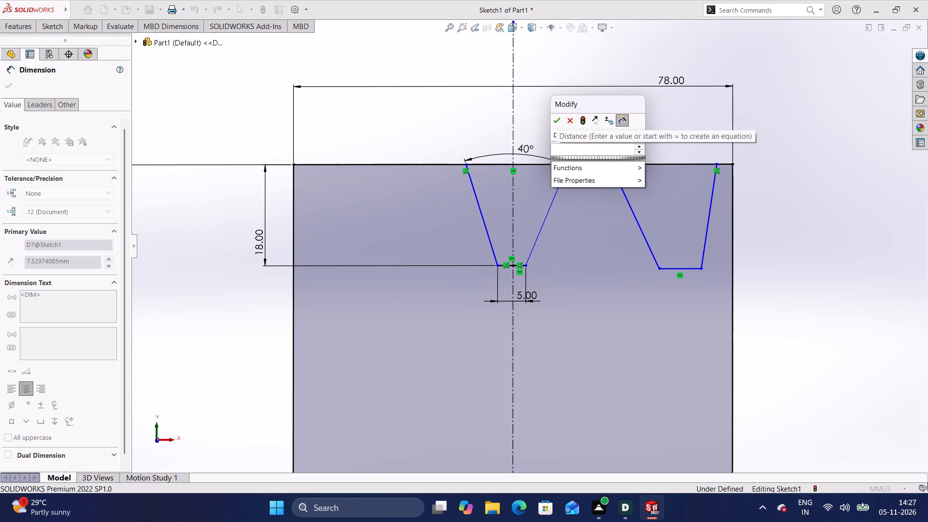
key("5")
key("Return")
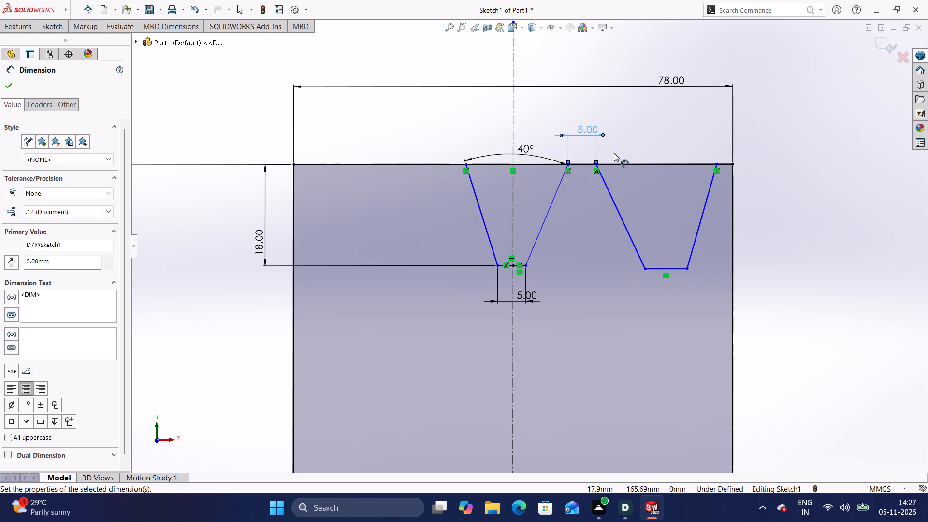
left_click(612, 136)
left_click(621, 134)
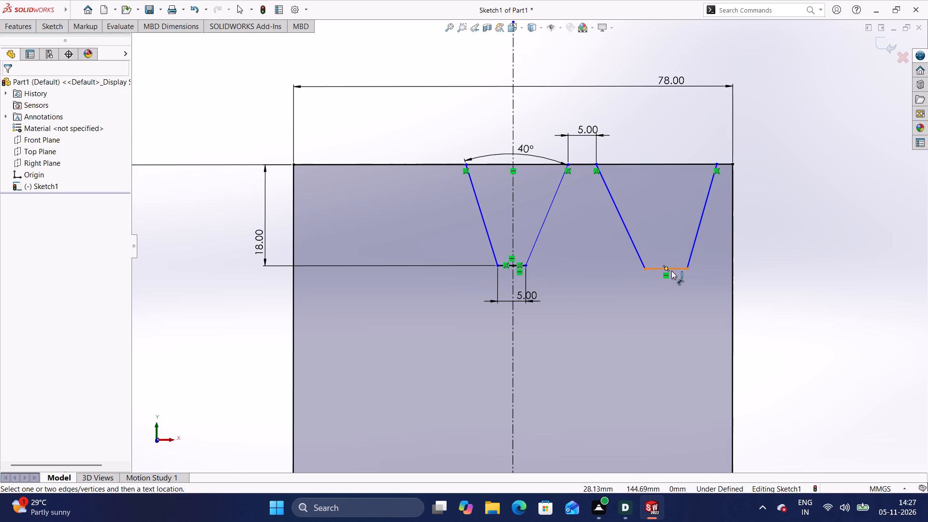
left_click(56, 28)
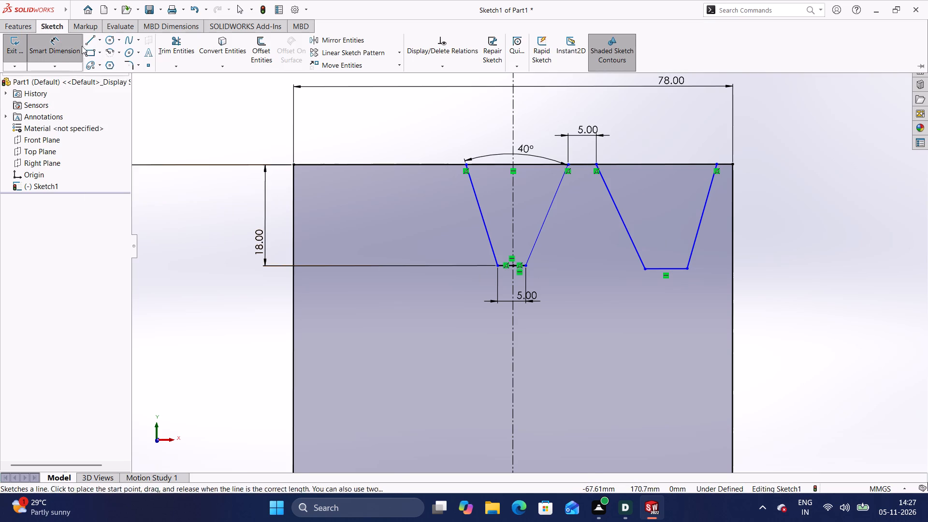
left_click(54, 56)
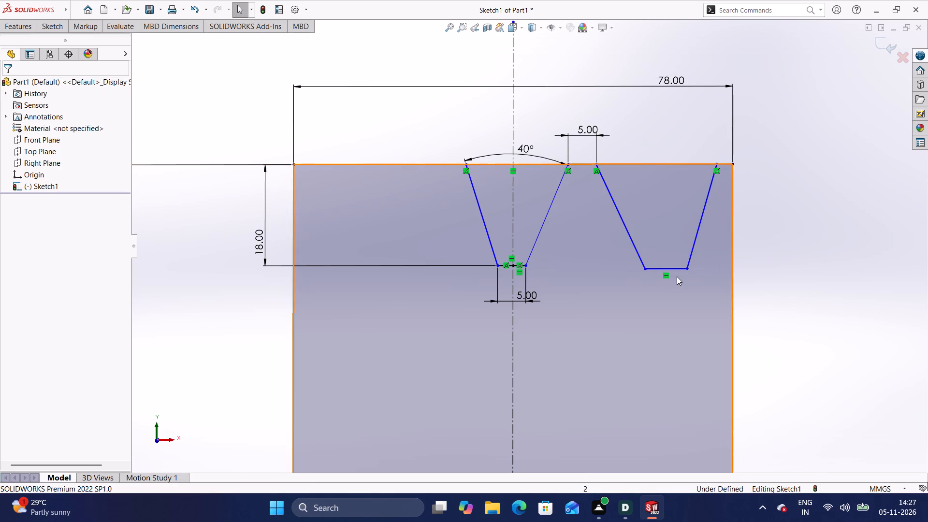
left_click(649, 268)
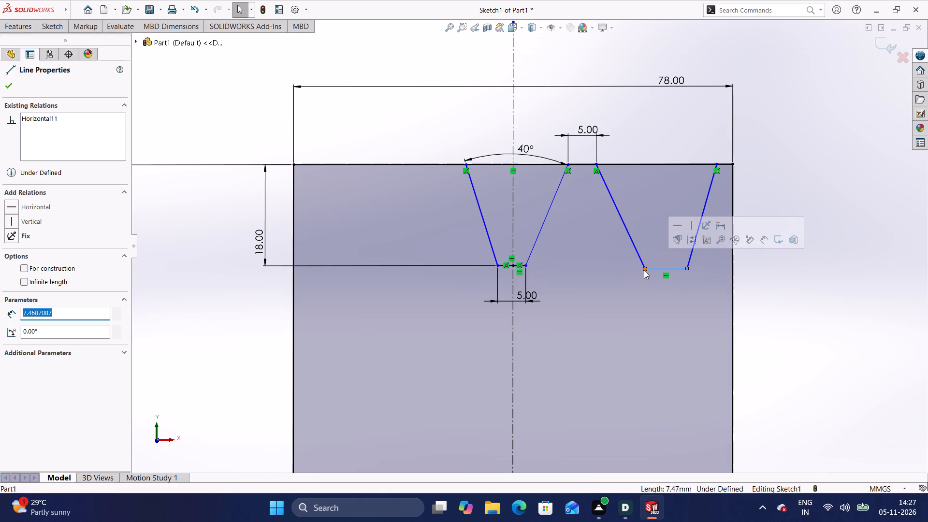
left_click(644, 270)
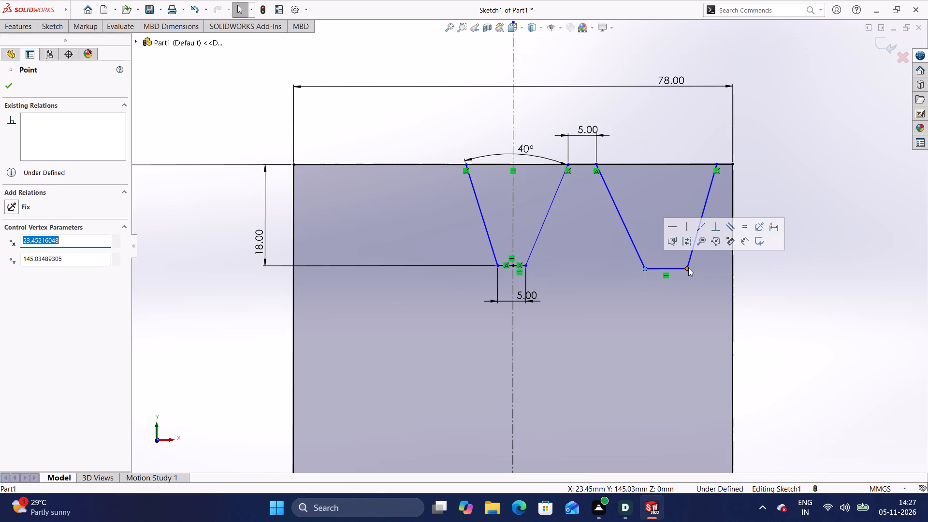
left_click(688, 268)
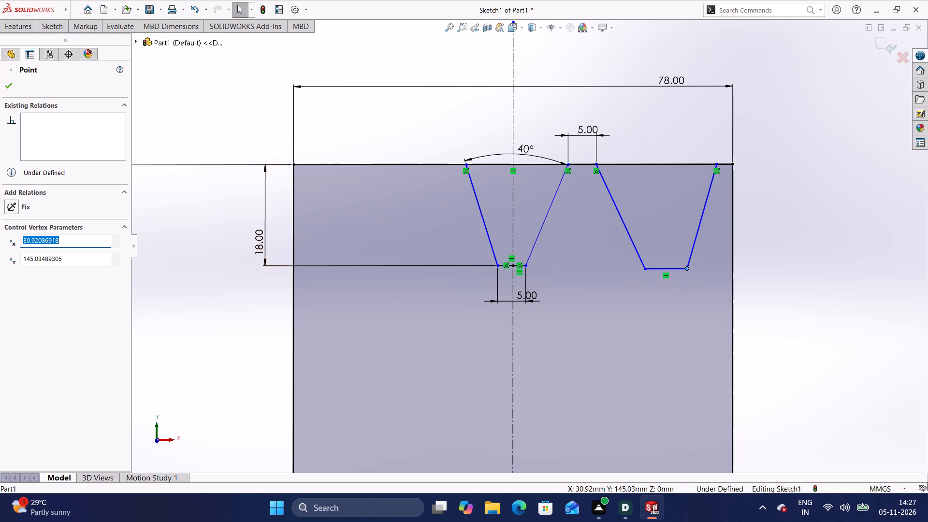
Dimension the second groove's bottom line as 5 mm wide, placing the dimension below it.
left_click(60, 32)
left_click(62, 44)
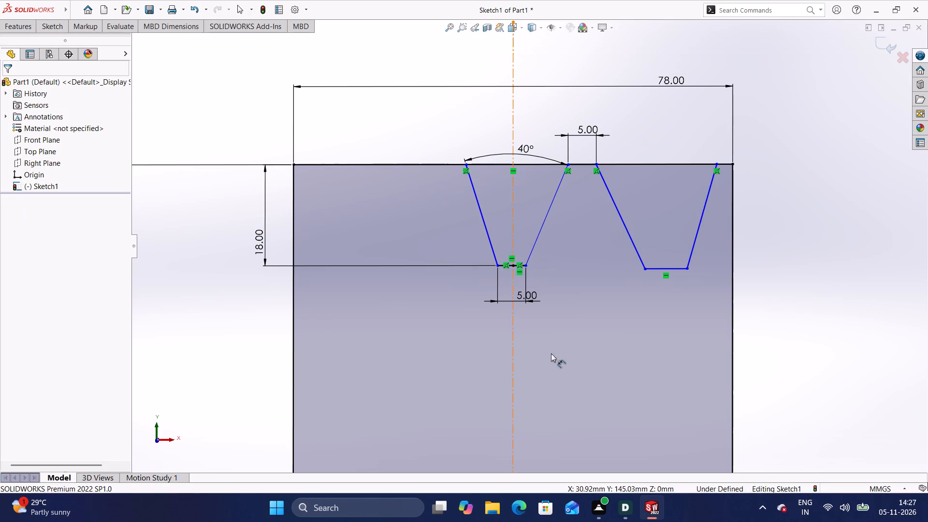
left_click(646, 269)
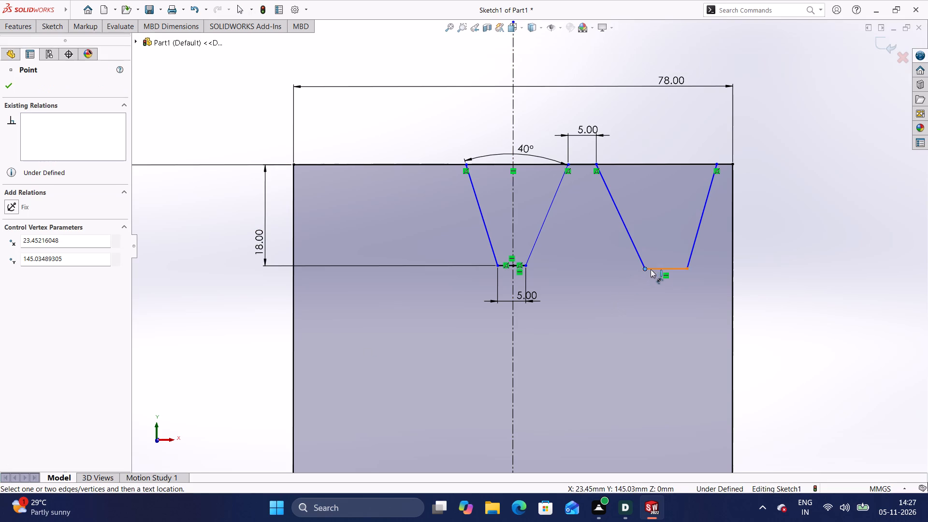
left_click(686, 269)
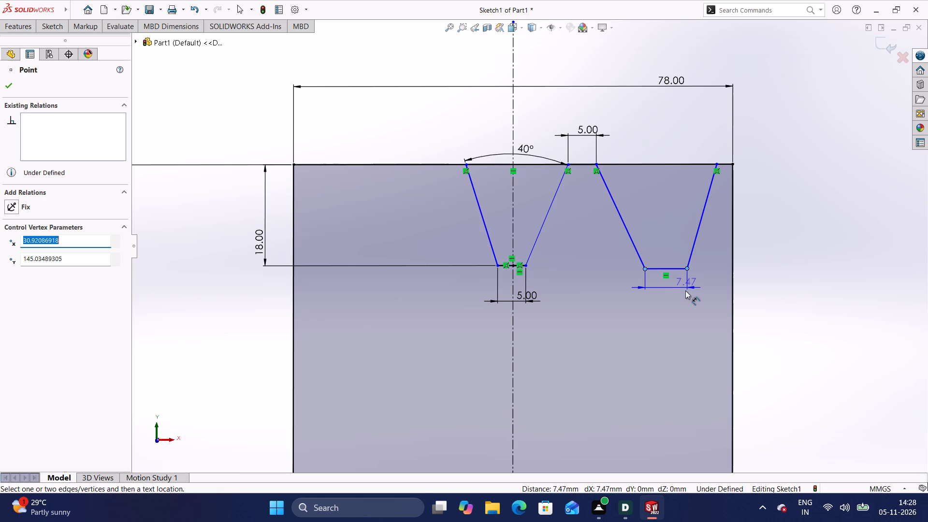
left_click(683, 320)
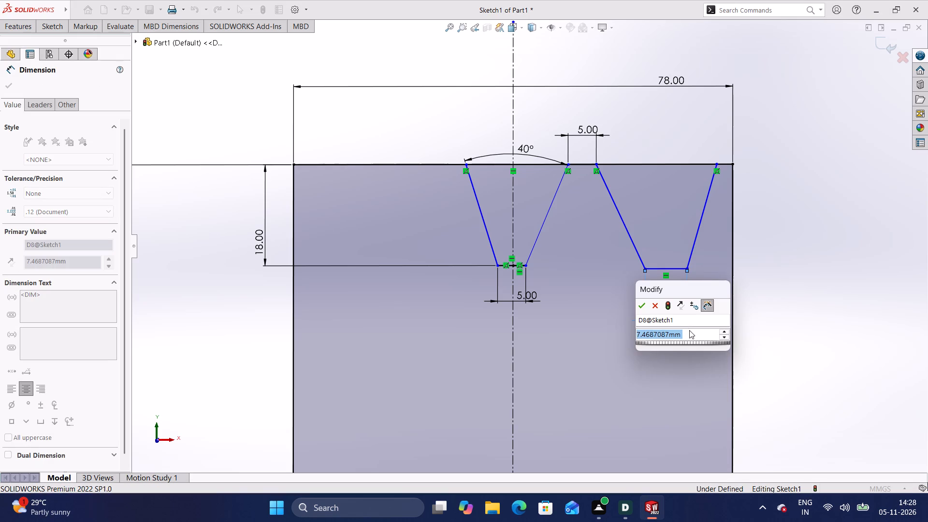
left_click(689, 335)
key("BackSpace")
key("BackSpace")
key("BackSpace")
key("BackSpace")
key("BackSpace")
key("BackSpace")
key("BackSpace")
key("BackSpace")
key("BackSpace")
key("BackSpace")
key("BackSpace")
key("BackSpace")
key("BackSpace")
key("BackSpace")
key("BackSpace")
key("BackSpace")
key("BackSpace")
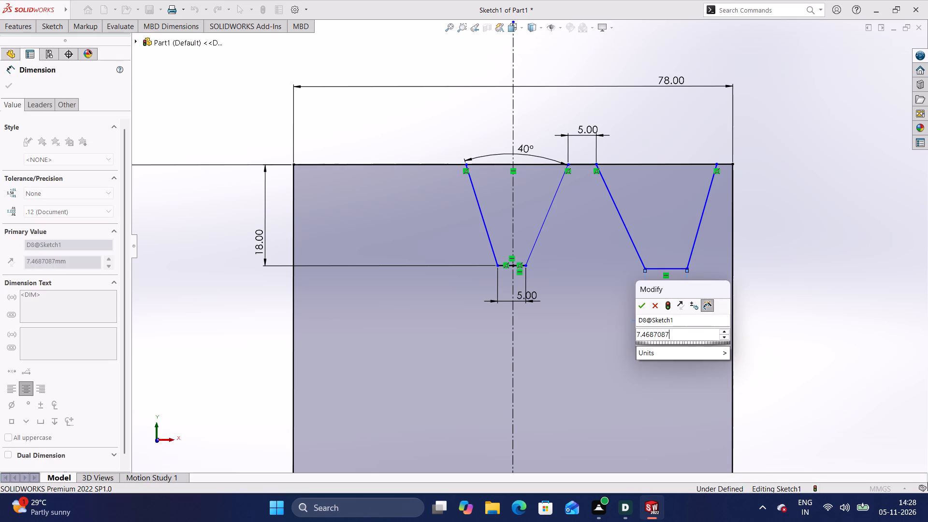
key("5")
key("Return")
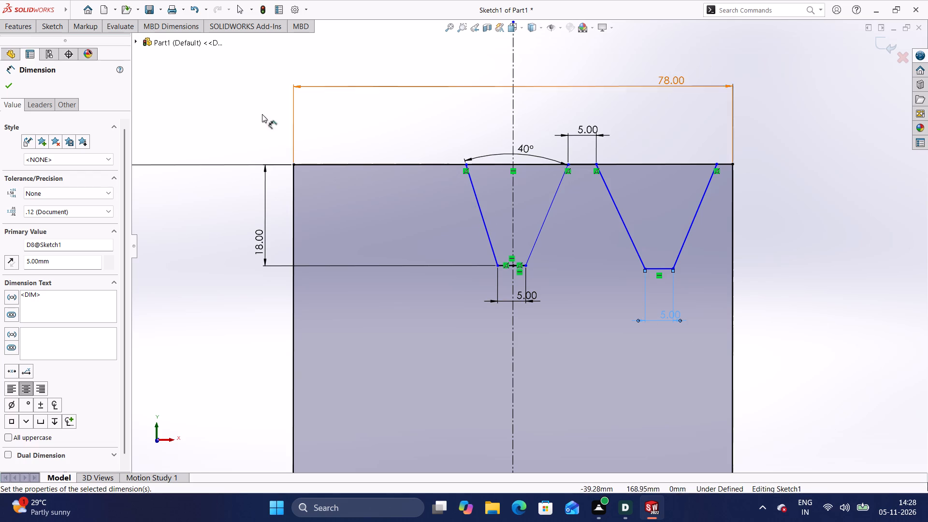
left_click(11, 89)
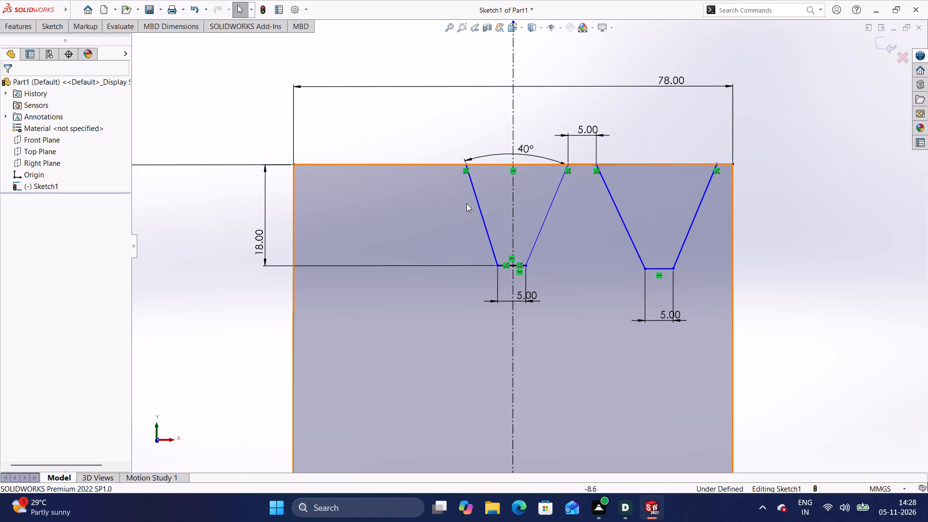
Sketch a third groove left of the central one with connected lines: about 6 mm along the top edge, slanting down, about 7 mm bottom, slanting up to the edge.
left_click(62, 19)
left_click(63, 24)
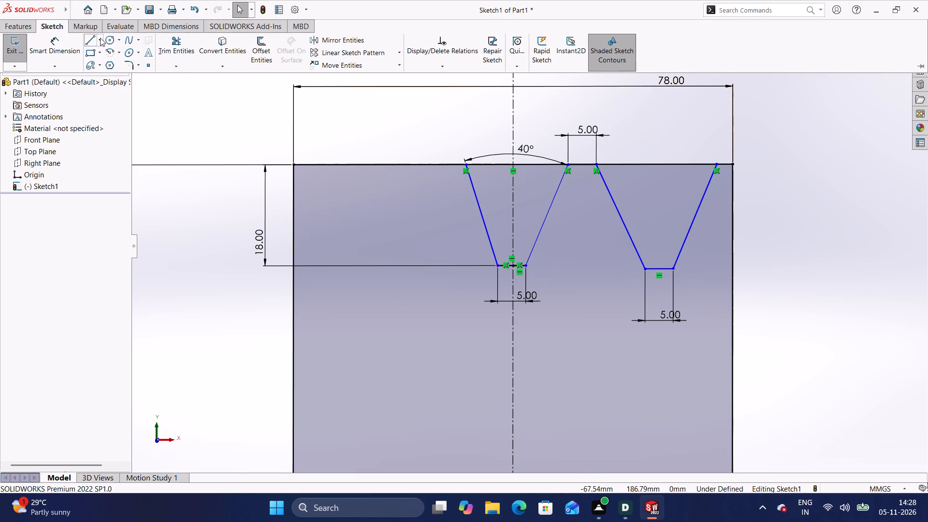
left_click(101, 38)
left_click(104, 51)
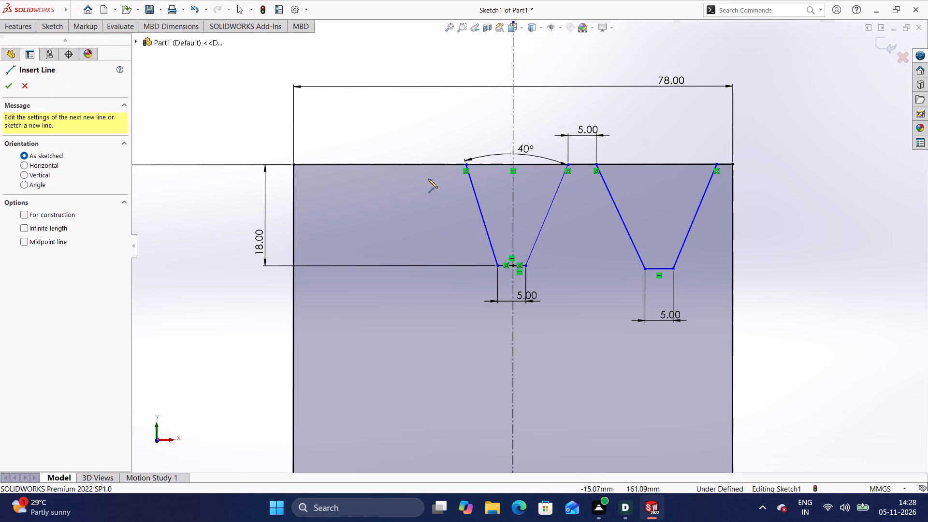
left_click(465, 164)
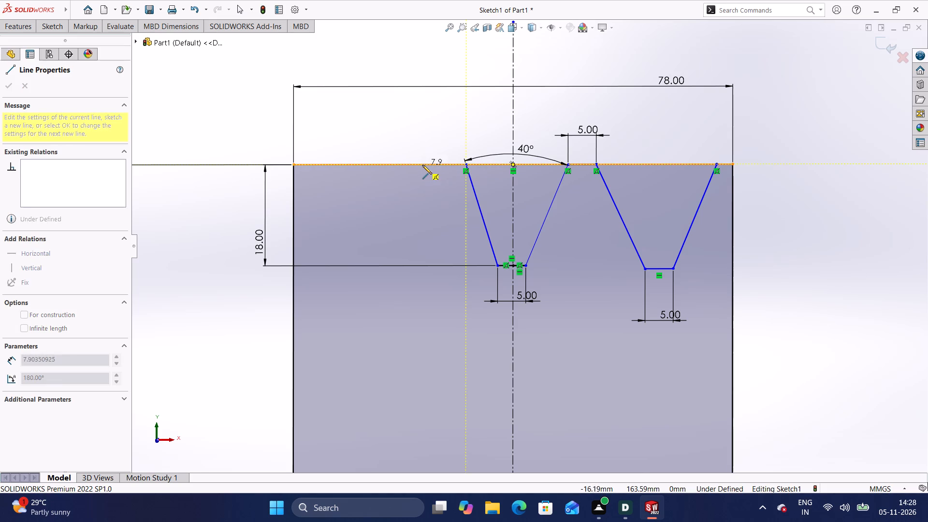
left_click(432, 163)
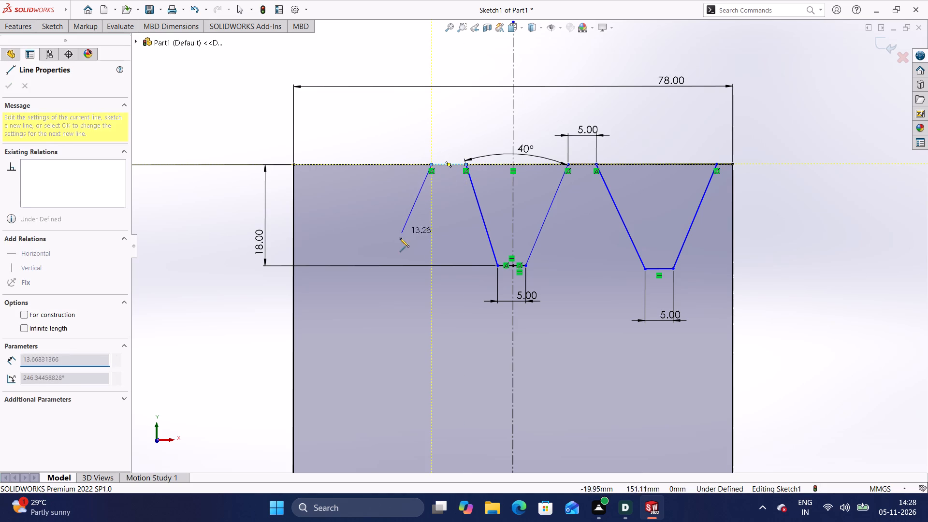
left_click(393, 263)
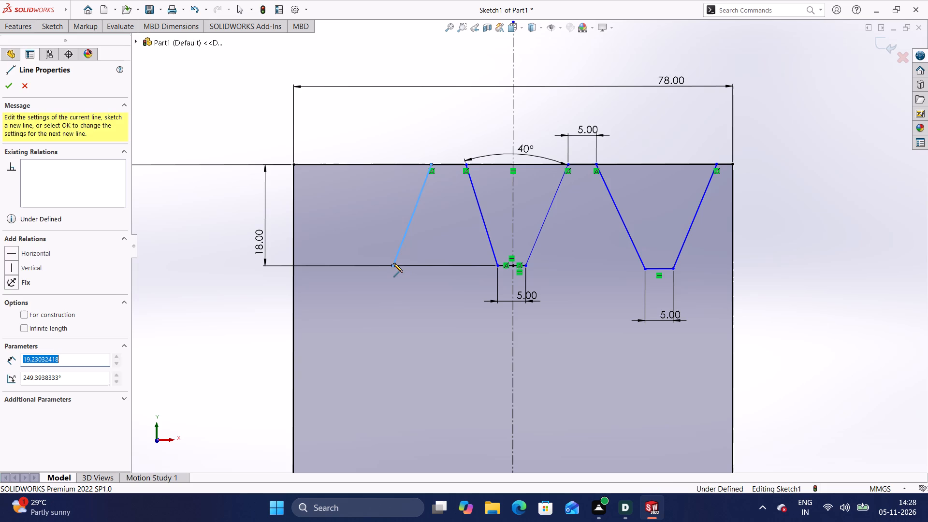
left_click(353, 264)
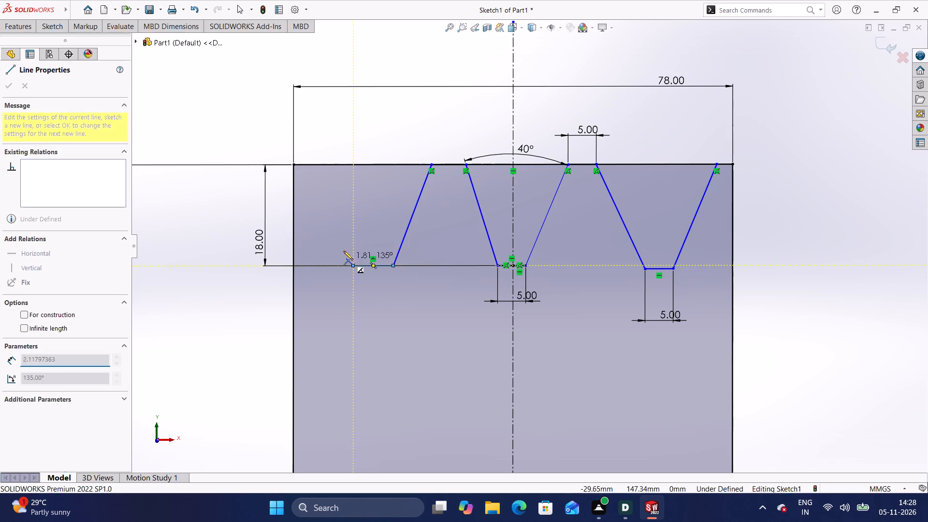
left_click(317, 164)
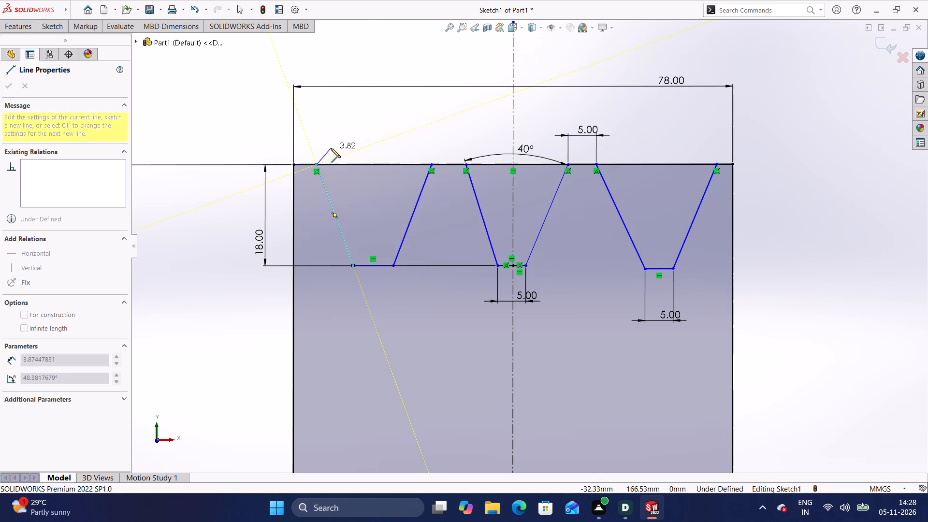
key("Escape")
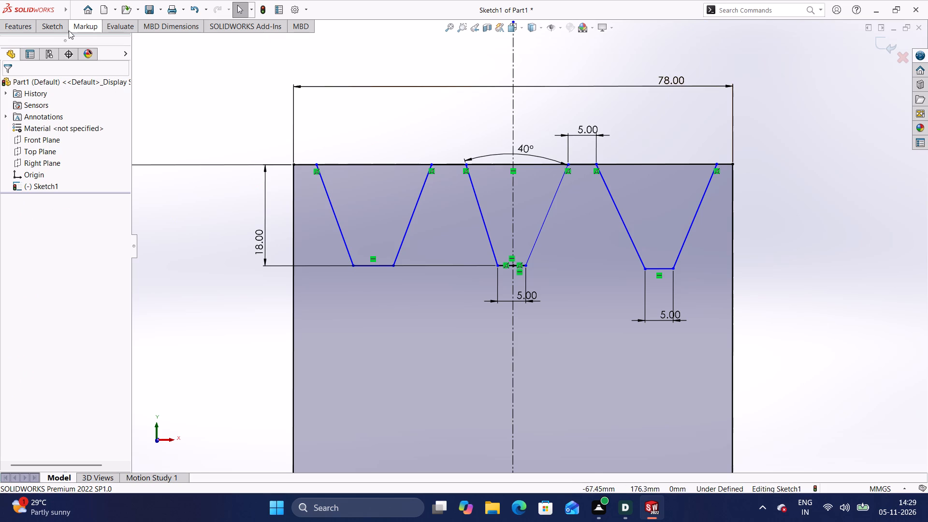
Dimension the top-edge gap between the left and central grooves as 5 mm, placing the dimension above the edge.
left_click(55, 27)
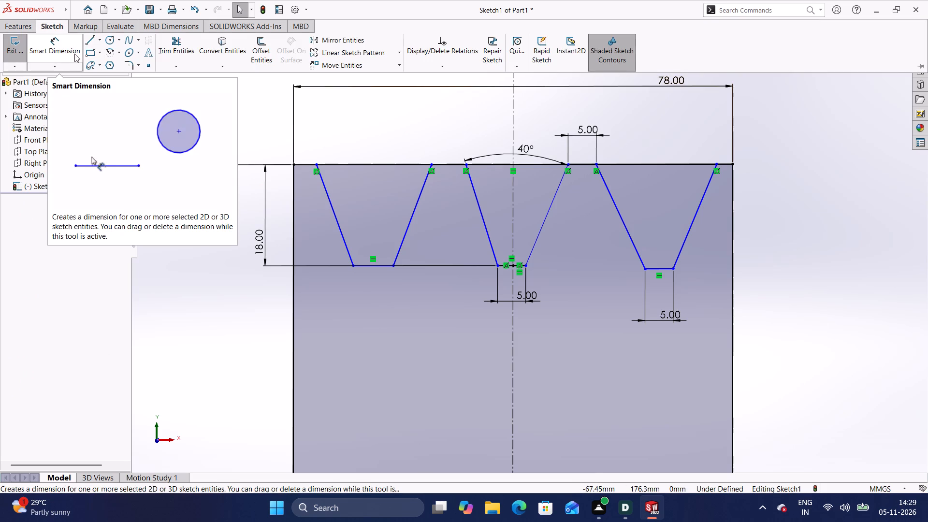
left_click(71, 51)
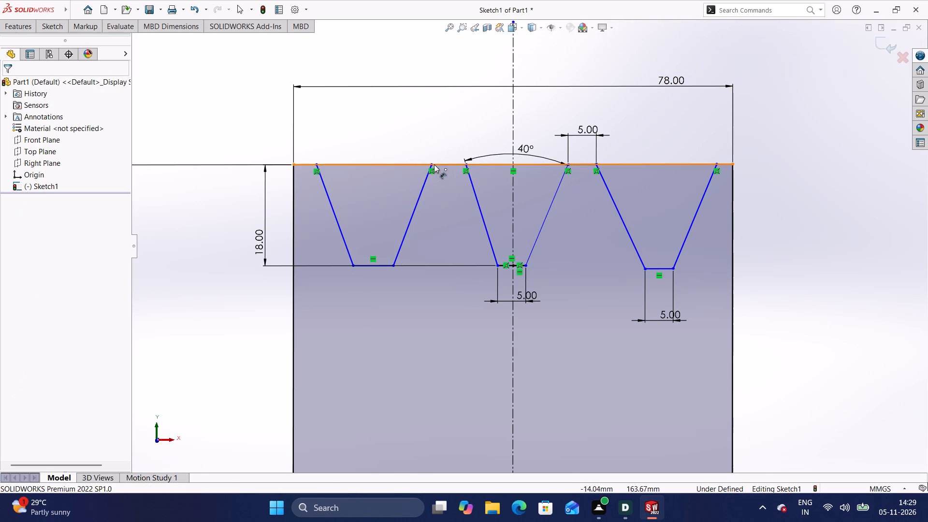
left_click(430, 163)
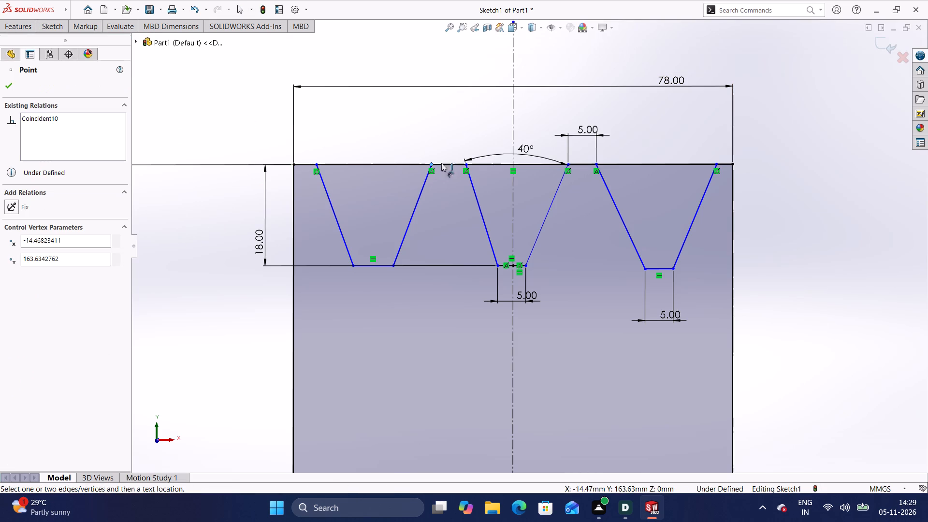
left_click(466, 164)
left_click(451, 134)
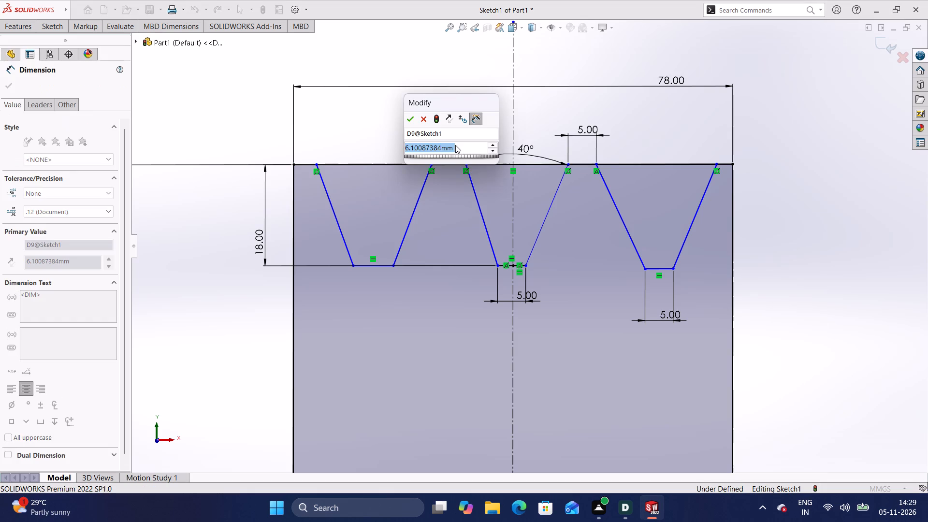
left_click(455, 145)
key("BackSpace")
key("BackSpace")
key("BackSpace")
key("BackSpace")
key("BackSpace")
key("BackSpace")
key("BackSpace")
key("BackSpace")
key("BackSpace")
key("BackSpace")
key("BackSpace")
key("BackSpace")
key("BackSpace")
key("BackSpace")
key("BackSpace")
key("BackSpace")
key("BackSpace")
key("BackSpace")
key("BackSpace")
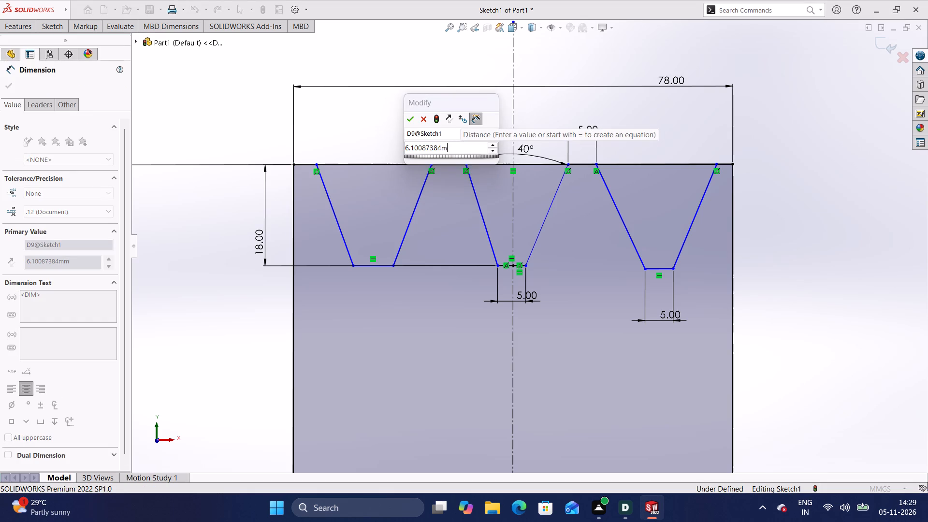
key("5")
key("Return")
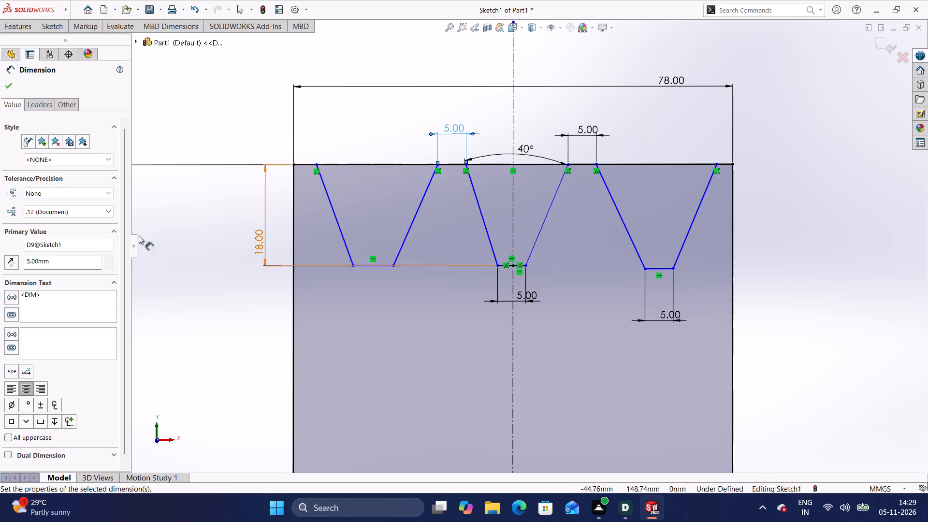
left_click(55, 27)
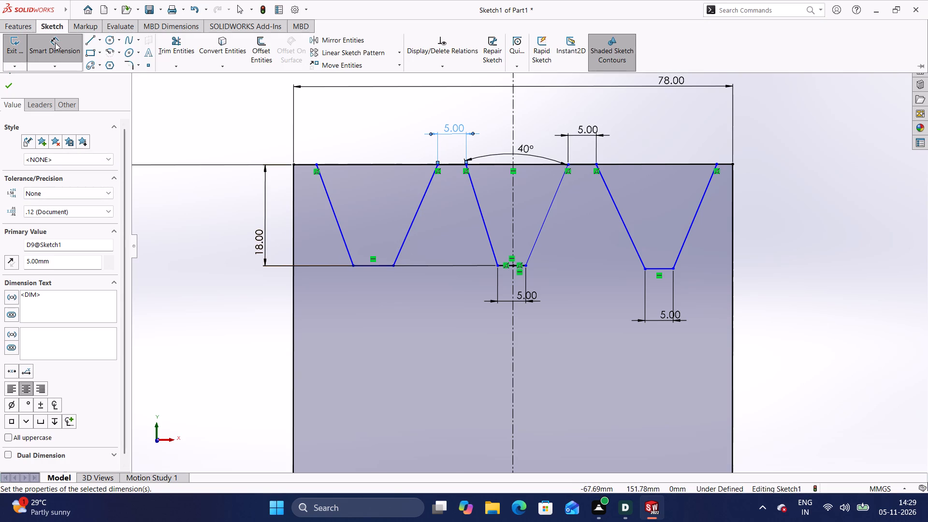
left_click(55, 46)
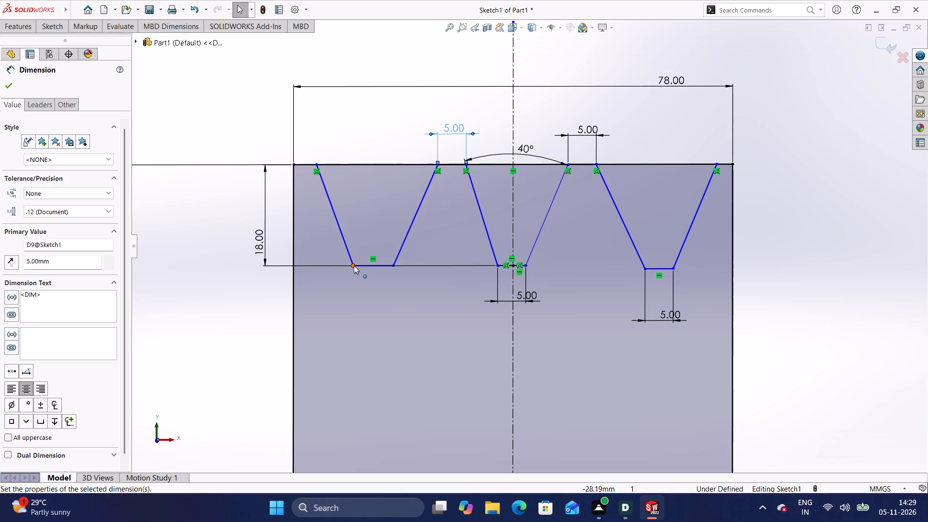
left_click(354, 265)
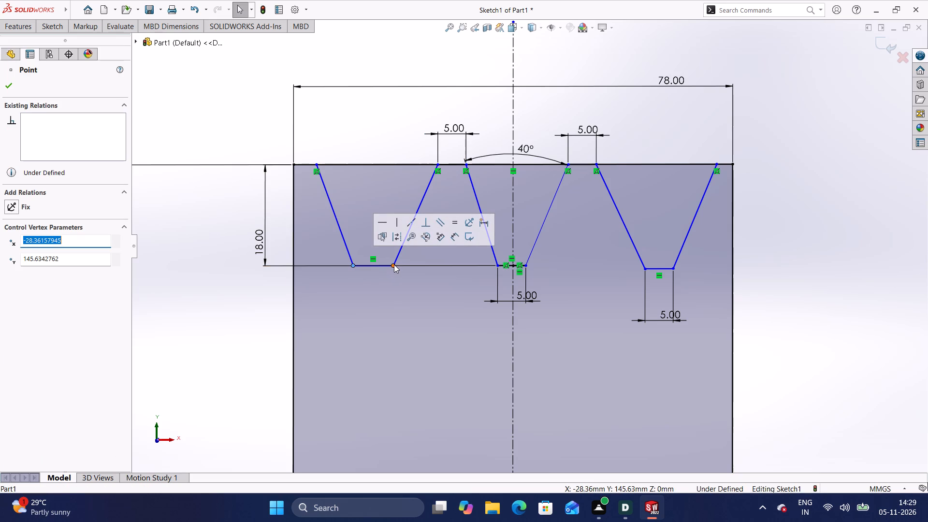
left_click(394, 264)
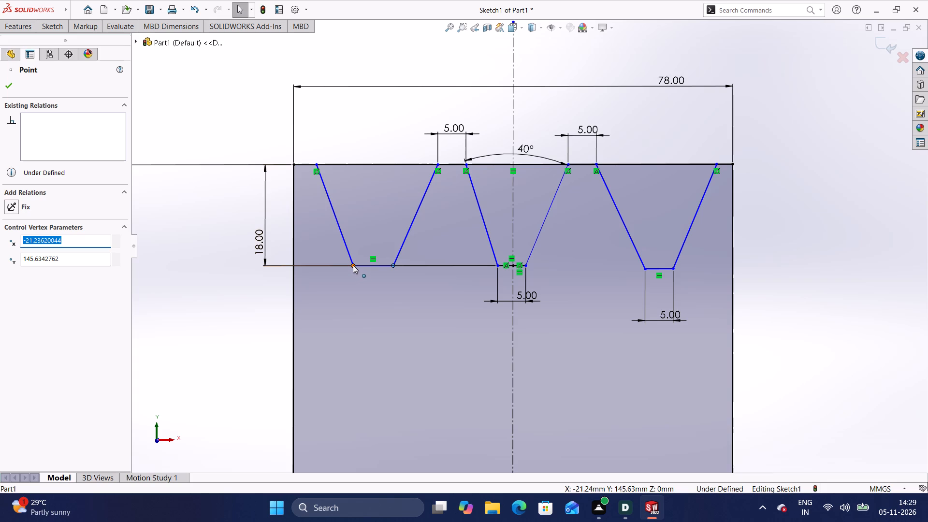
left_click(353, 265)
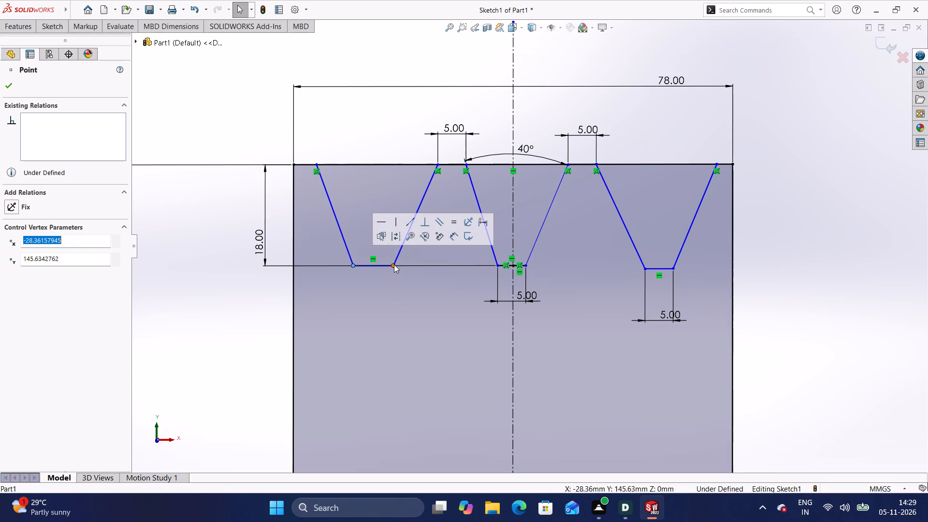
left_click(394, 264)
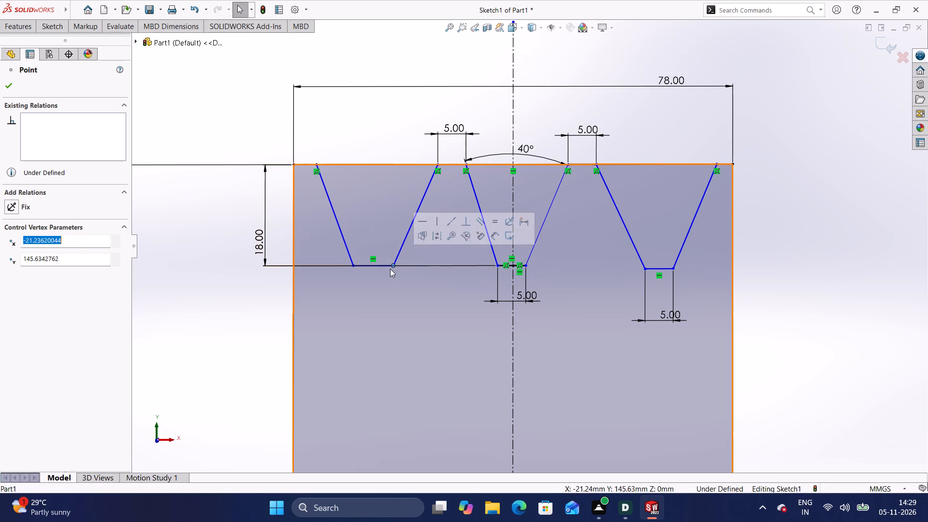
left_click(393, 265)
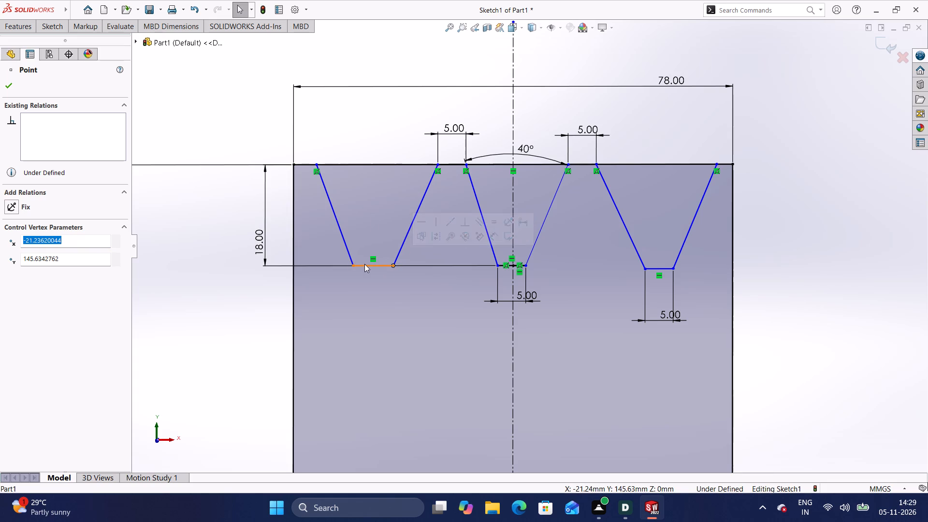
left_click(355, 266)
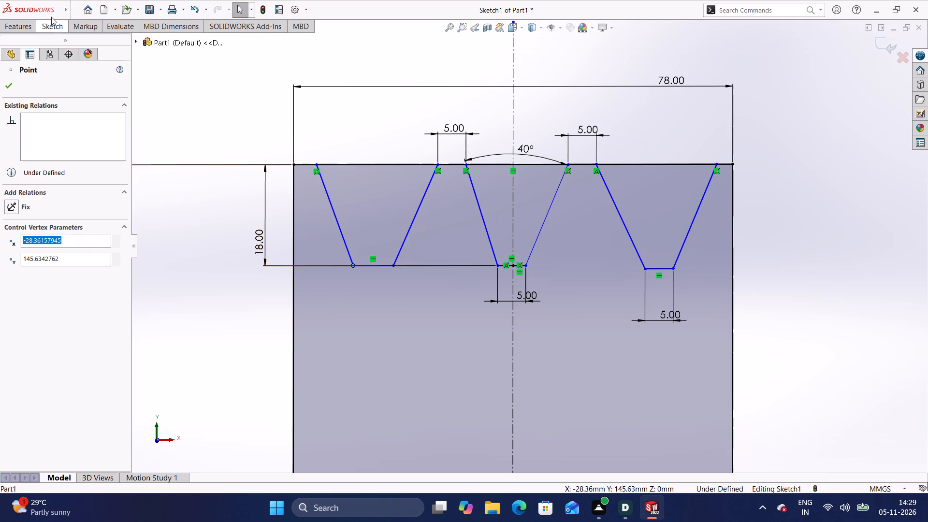
Dimension the left groove's bottom line as 5 mm wide, placing the dimension below it.
left_click(50, 29)
left_click(58, 56)
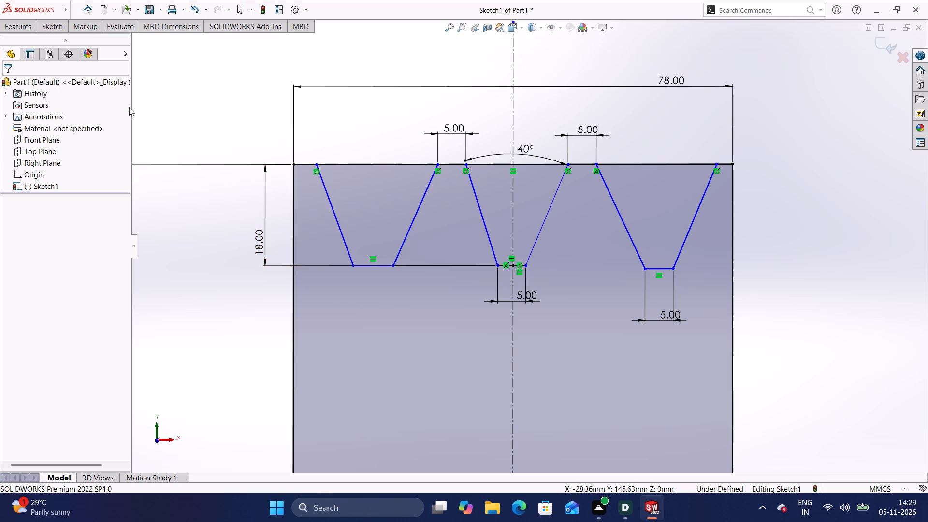
scroll(354, 269, "down", 2)
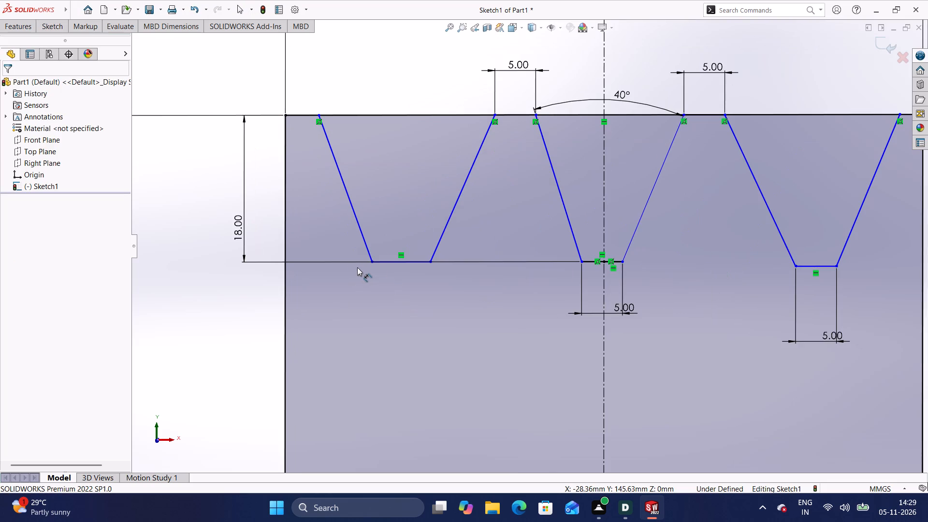
left_click(376, 262)
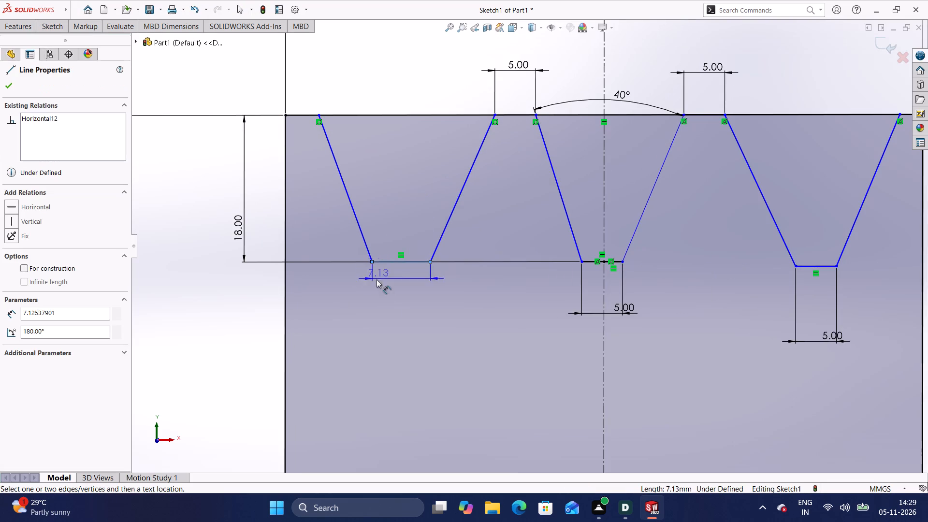
left_click(380, 297)
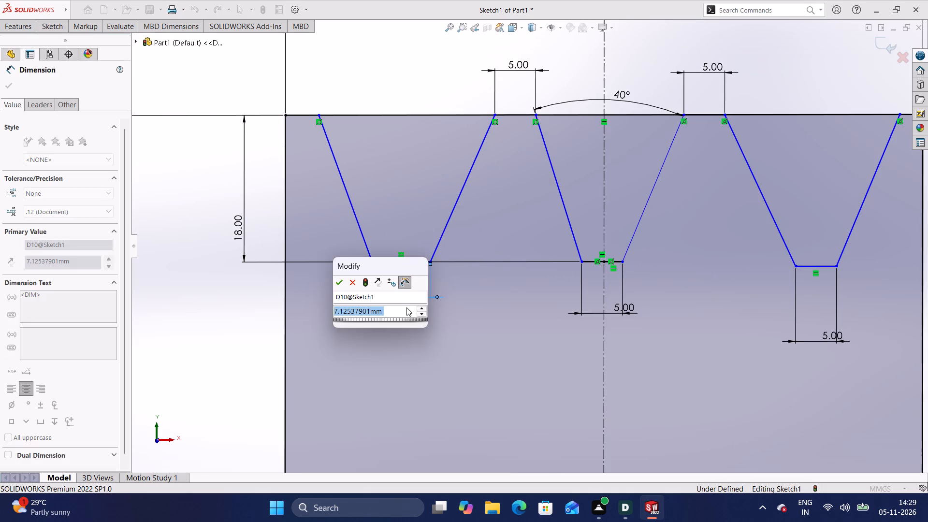
left_click(406, 307)
key("BackSpace")
key("BackSpace")
key("BackSpace")
key("BackSpace")
key("BackSpace")
key("BackSpace")
key("BackSpace")
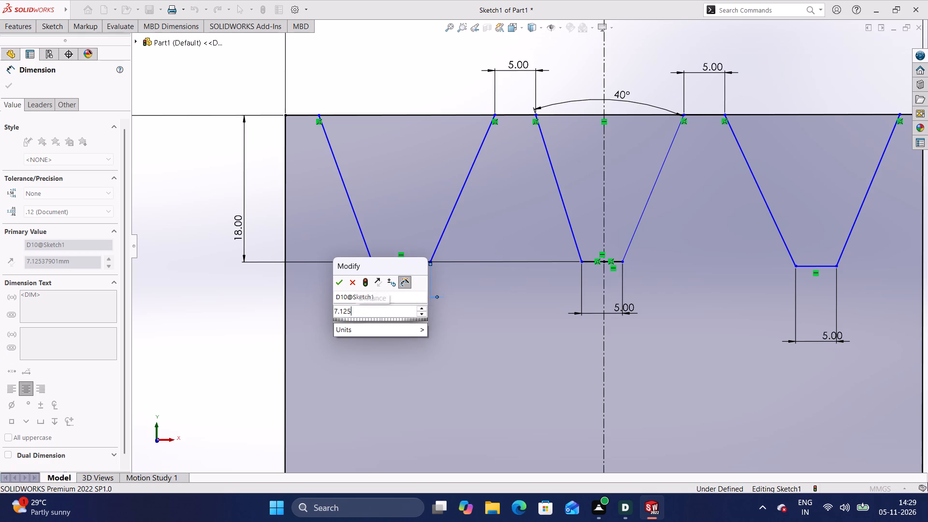
key("BackSpace")
key("BackSpace")
key("BackSpace")
key("BackSpace")
key("BackSpace")
key("BackSpace")
key("5")
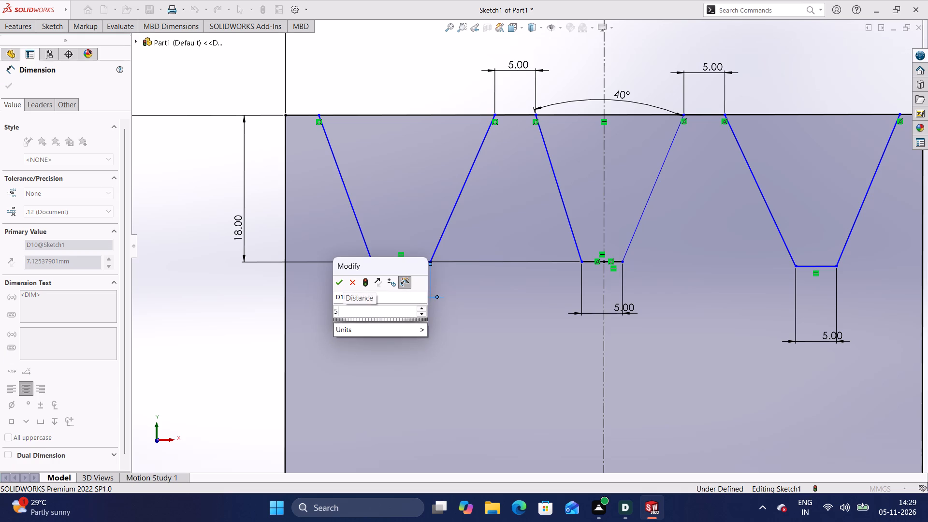
key("Return")
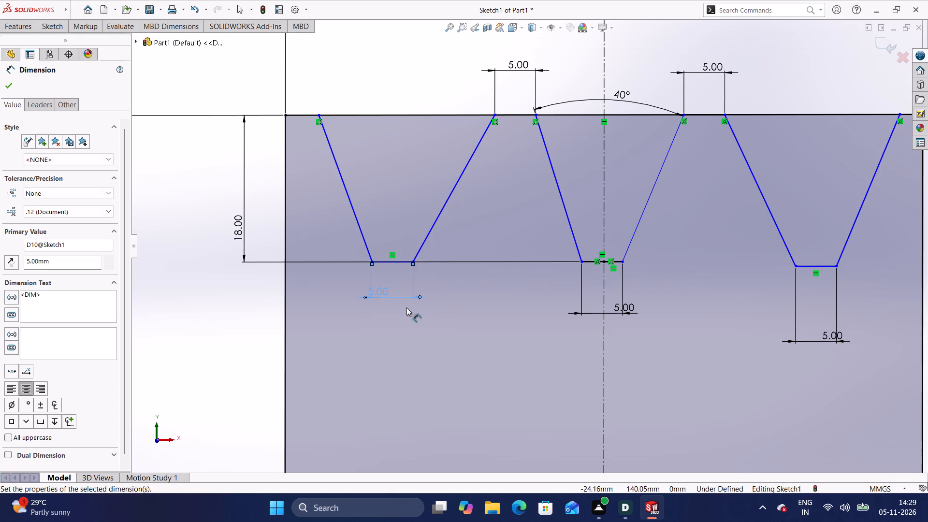
left_click(406, 307)
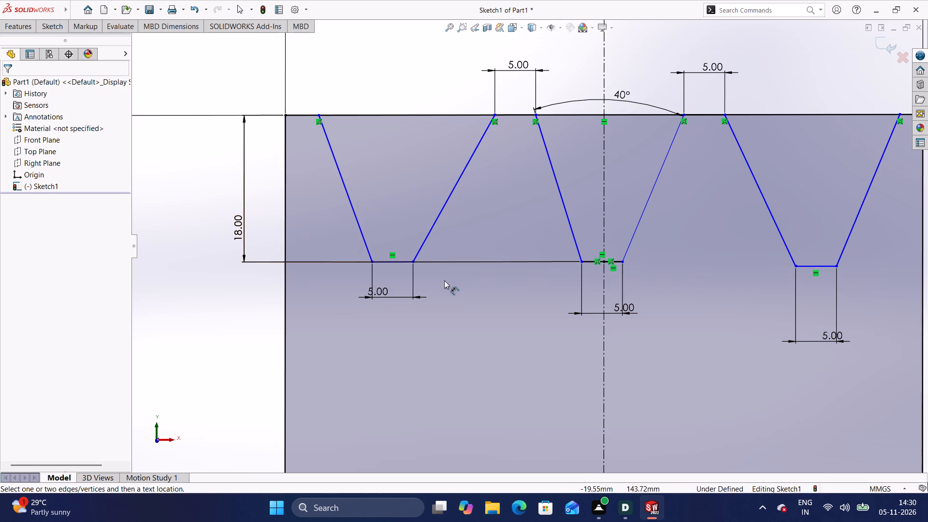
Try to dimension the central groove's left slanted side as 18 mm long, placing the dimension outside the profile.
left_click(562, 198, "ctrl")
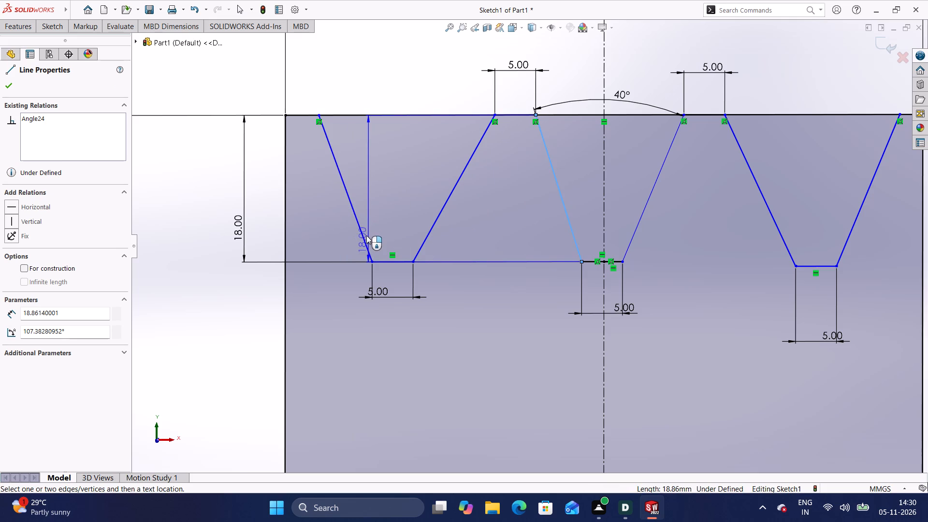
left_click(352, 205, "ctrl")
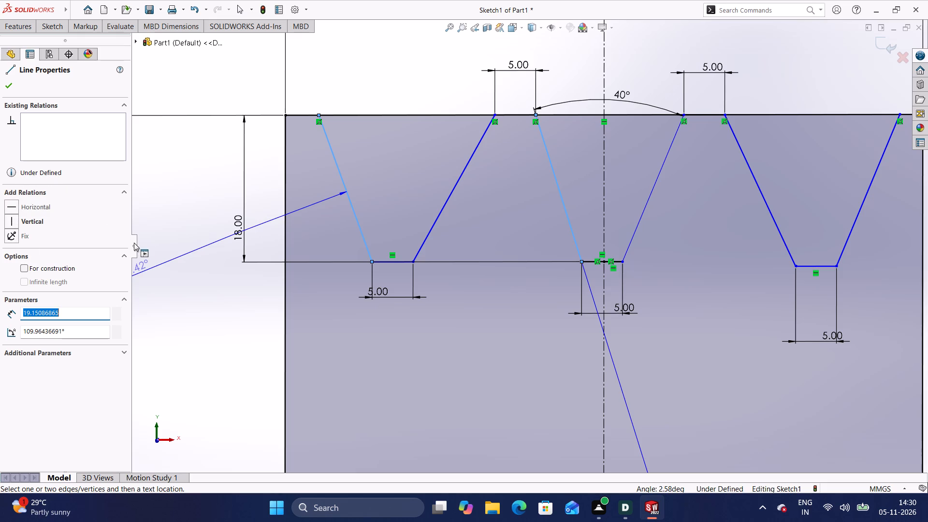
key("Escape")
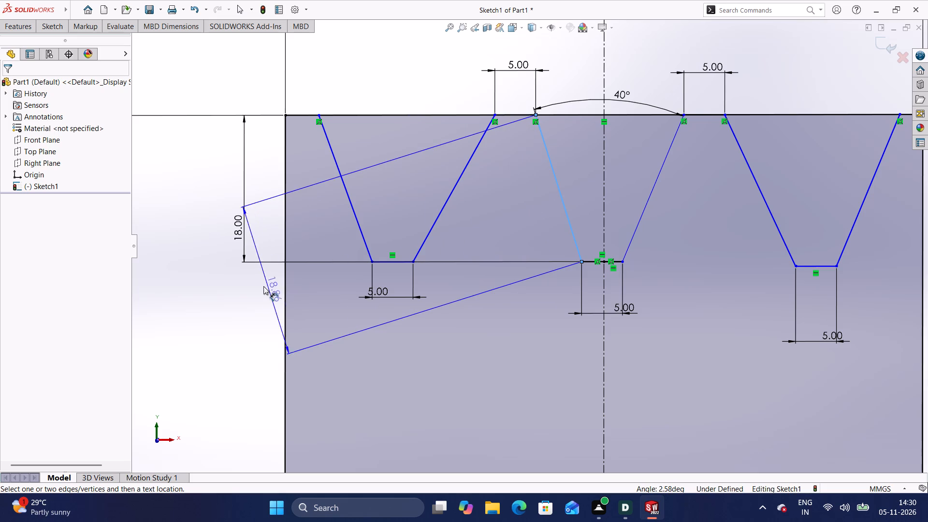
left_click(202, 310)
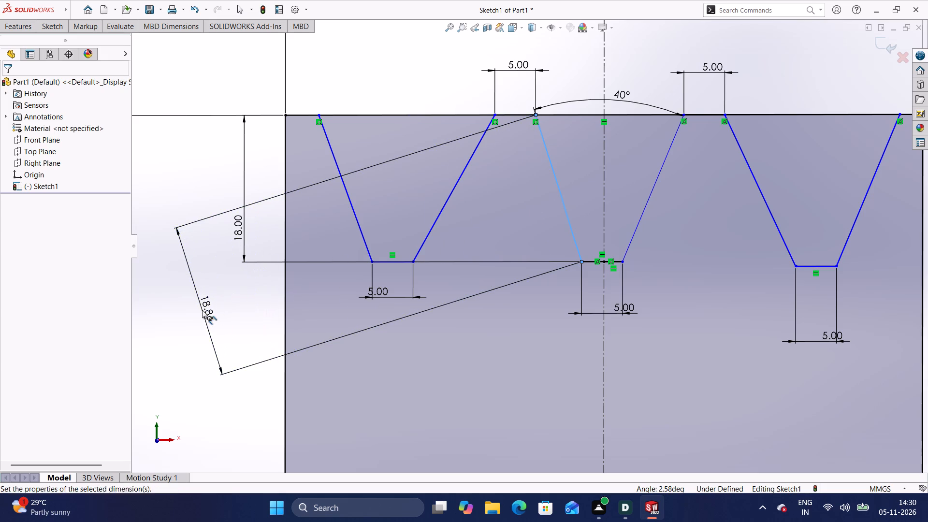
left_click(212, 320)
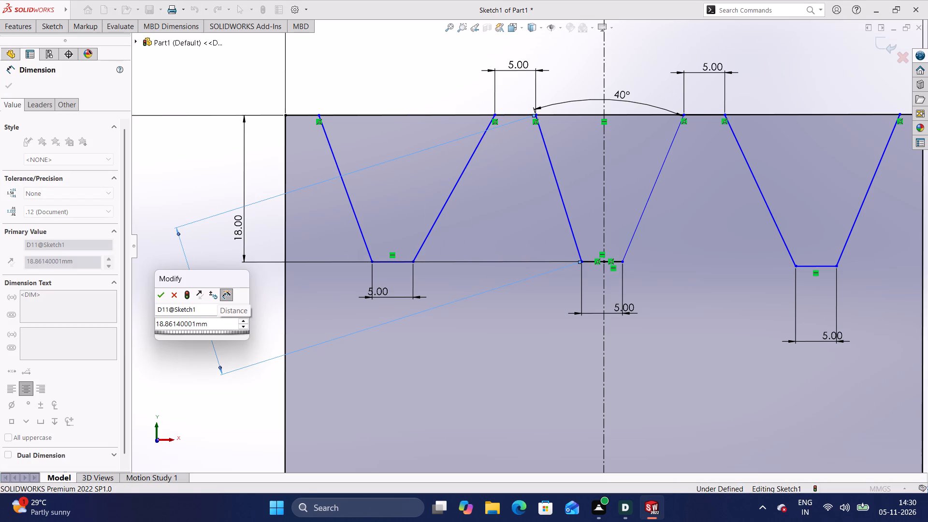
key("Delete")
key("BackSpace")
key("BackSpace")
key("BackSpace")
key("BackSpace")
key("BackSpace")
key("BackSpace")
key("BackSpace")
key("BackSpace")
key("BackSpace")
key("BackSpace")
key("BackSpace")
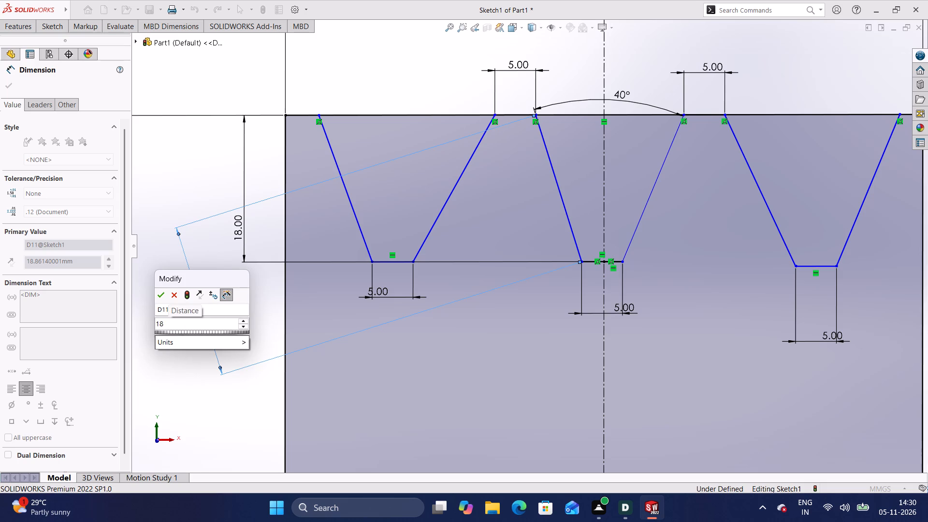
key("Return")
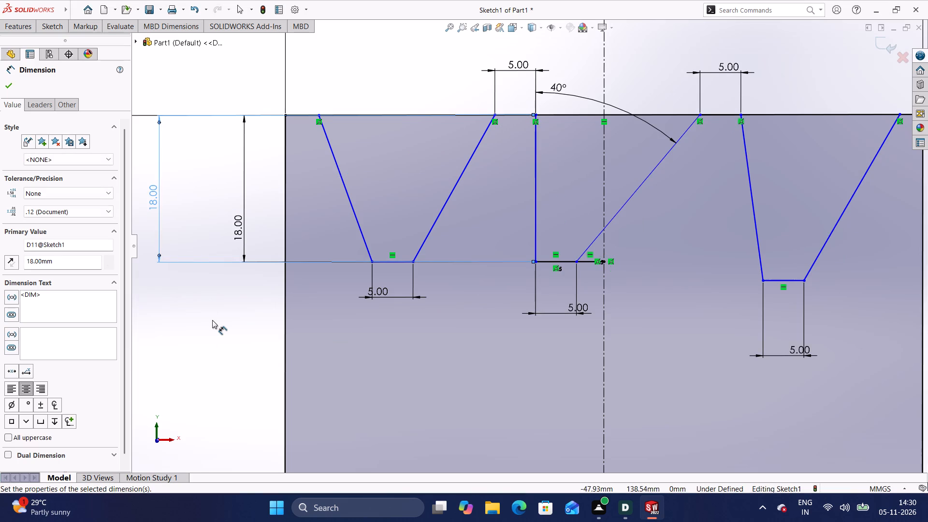
Undo the central groove's slanted-side dimension and the last width change on the left groove's bottom line.
key("ctrl+z")
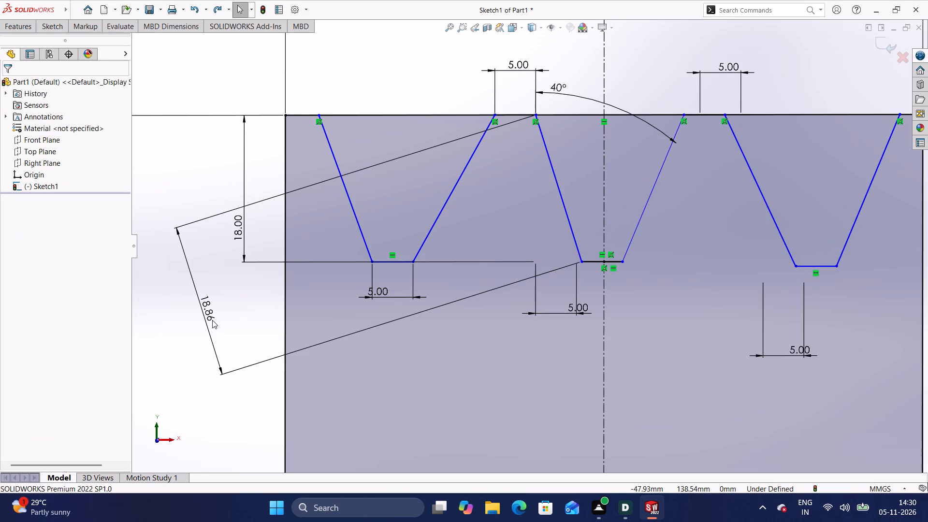
key("Escape")
key("ctrl+z")
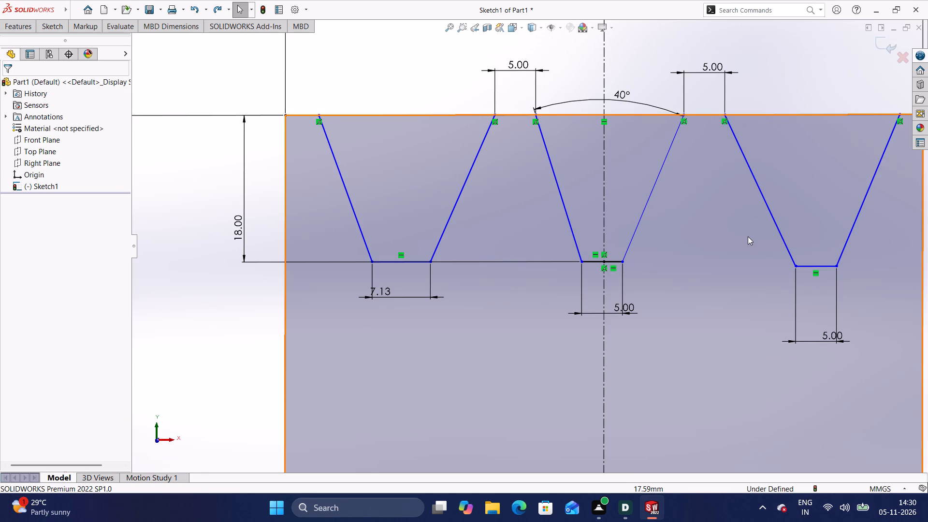
Trim the profile's top edge across the left and right groove openings and across the central opening's left half up to the centreline.
scroll(748, 236, "up", 1)
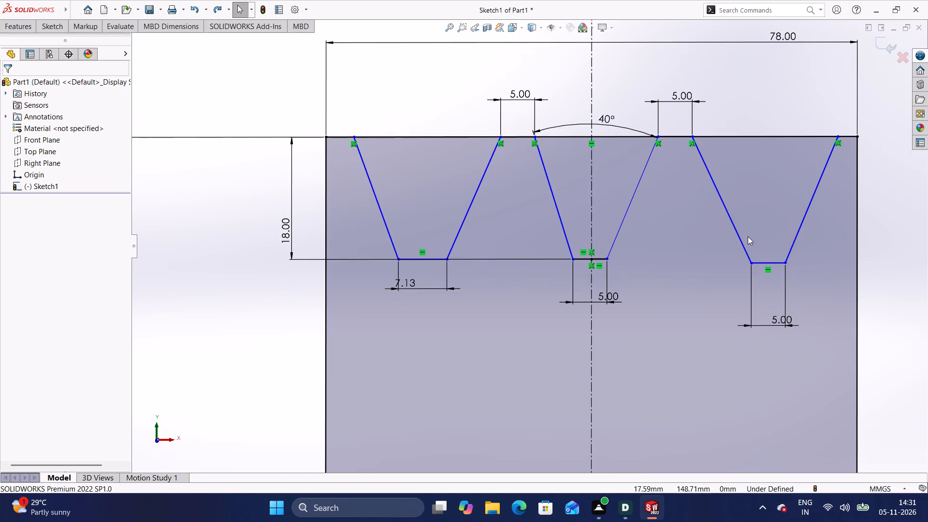
scroll(748, 236, "up", 1)
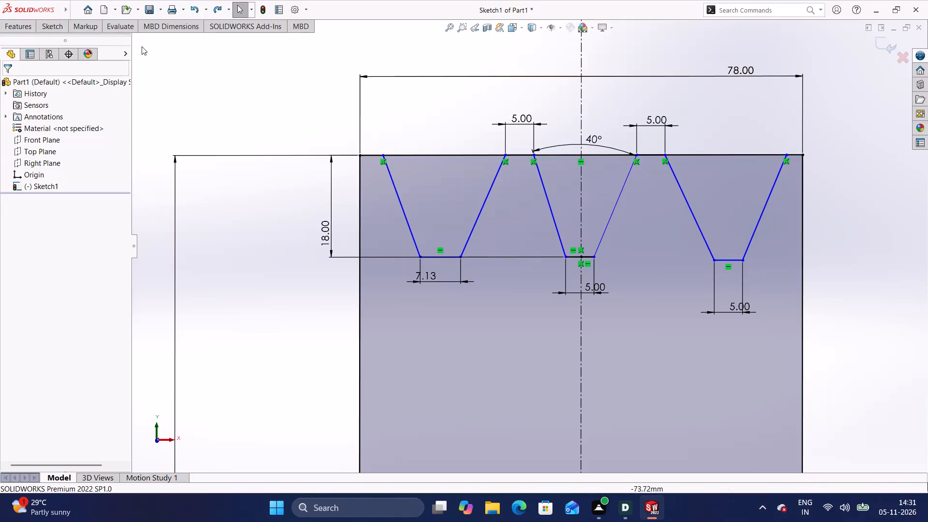
left_click(19, 24)
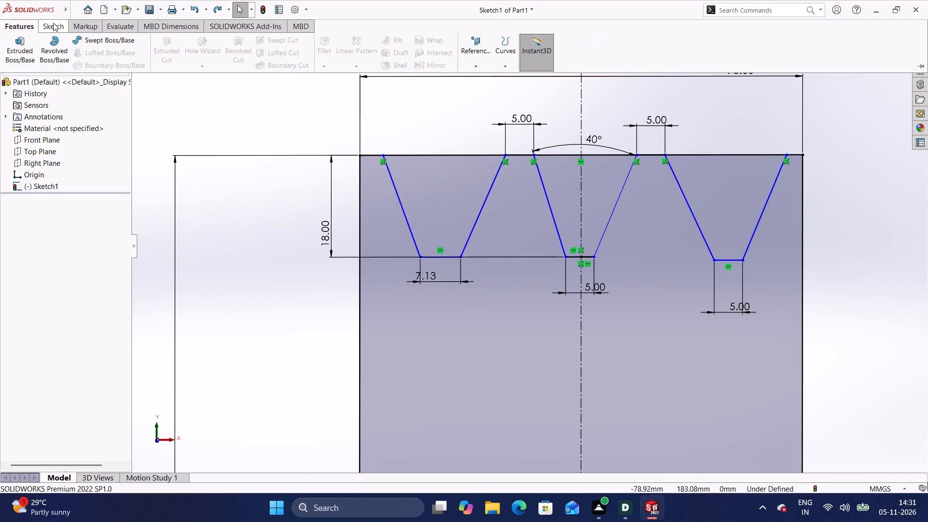
left_click(55, 23)
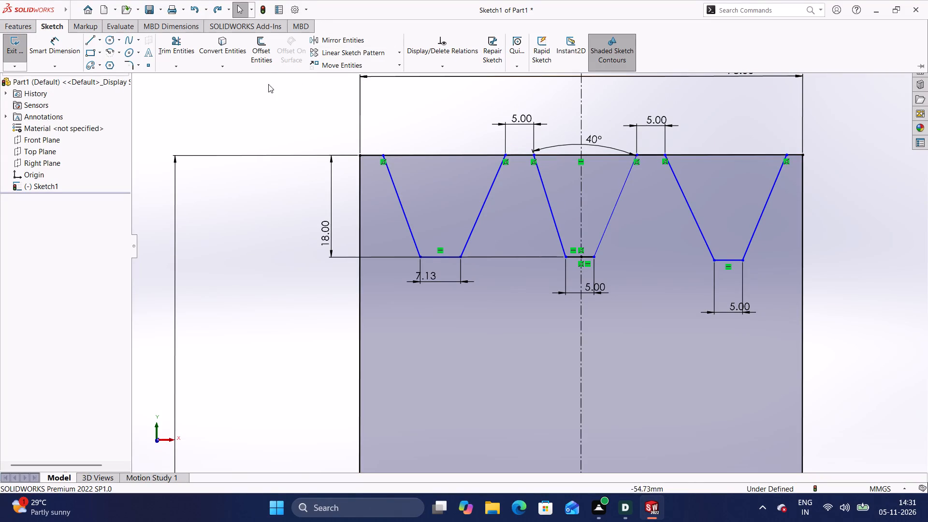
left_click(190, 49)
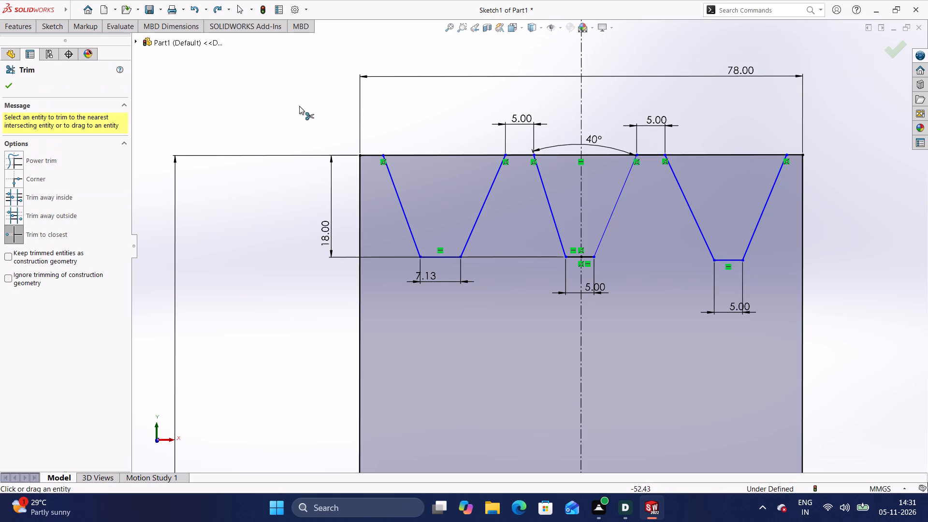
left_click(426, 155)
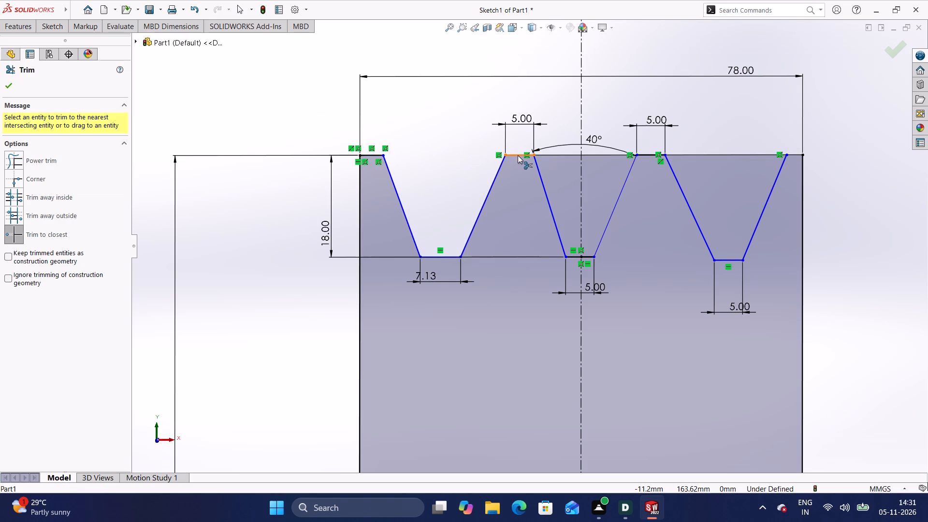
left_click(518, 155)
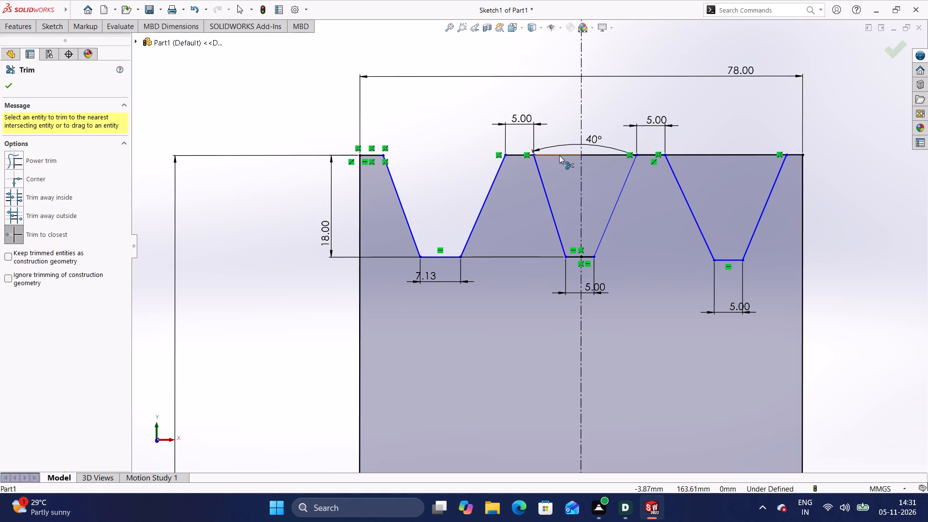
left_click(559, 155)
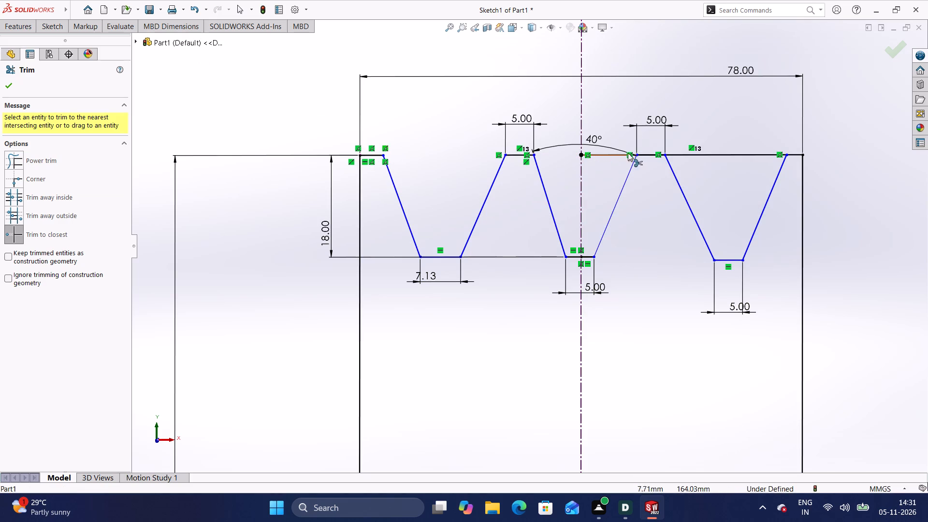
left_click(687, 155)
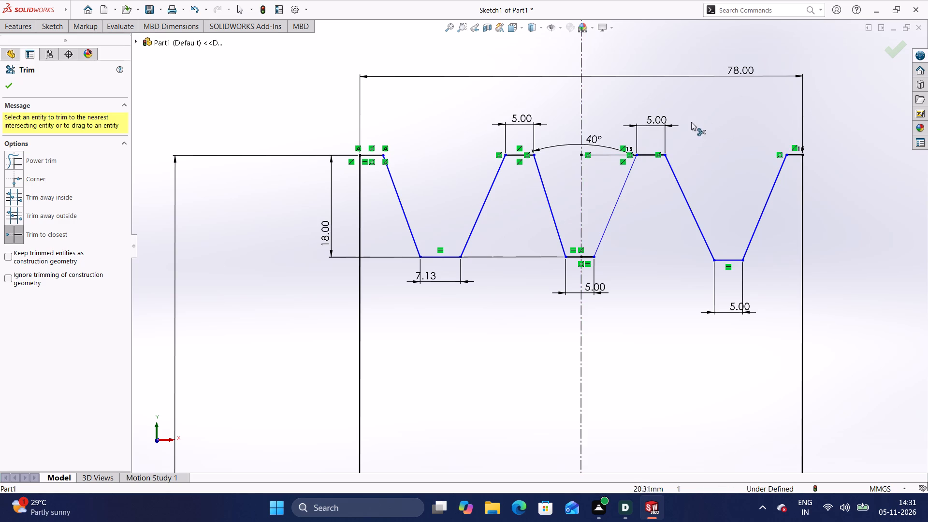
left_click(7, 87)
left_click(234, 94)
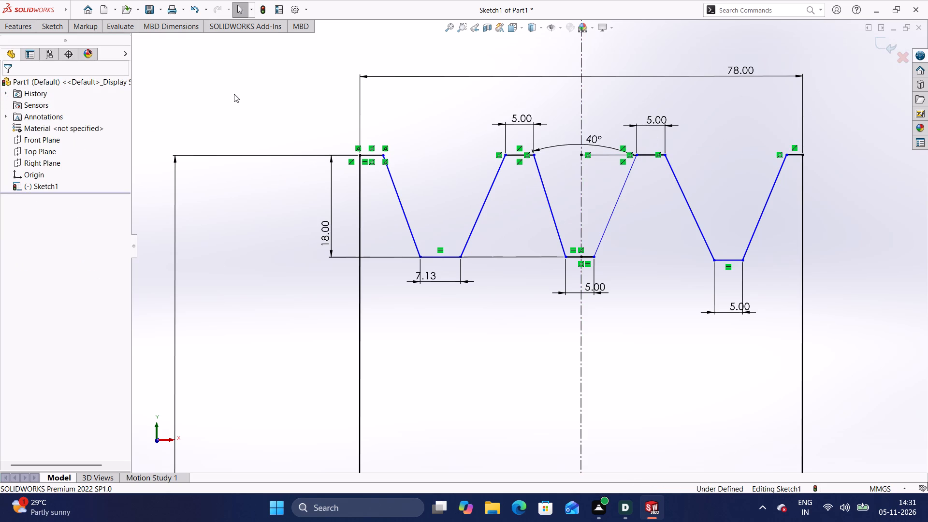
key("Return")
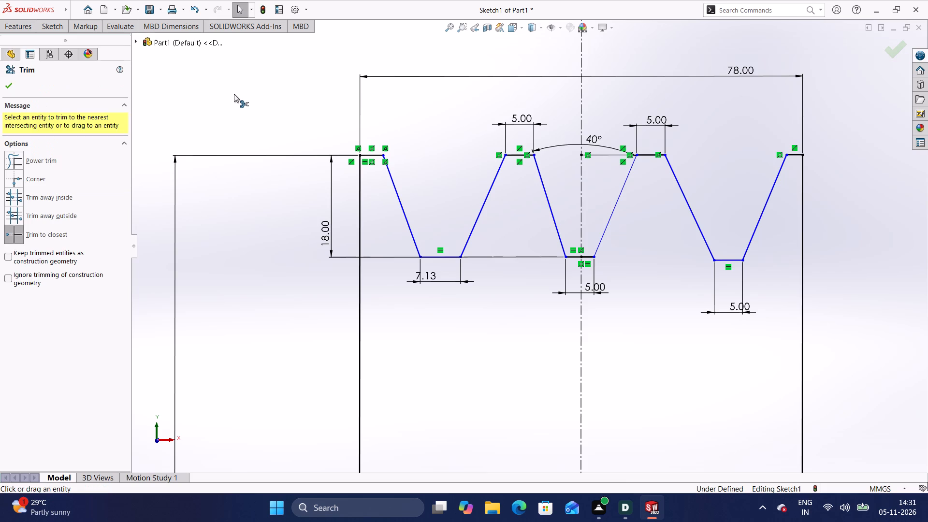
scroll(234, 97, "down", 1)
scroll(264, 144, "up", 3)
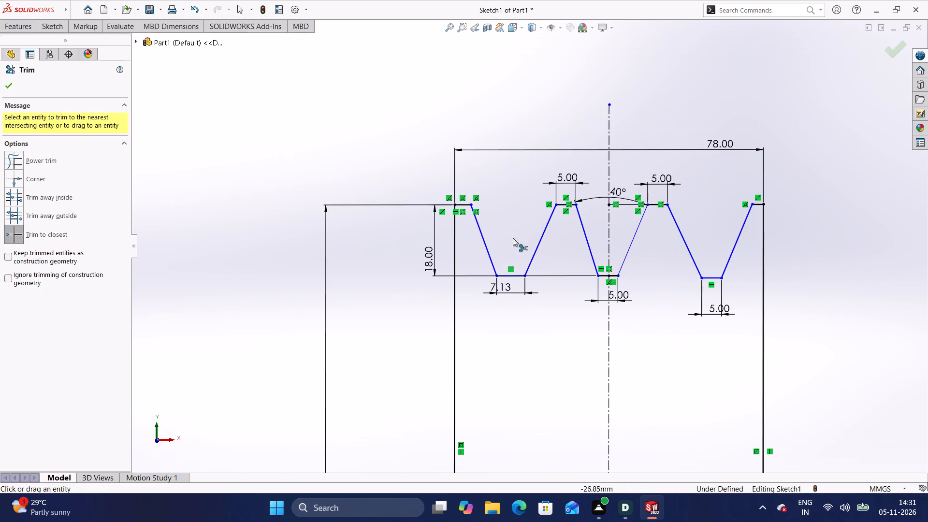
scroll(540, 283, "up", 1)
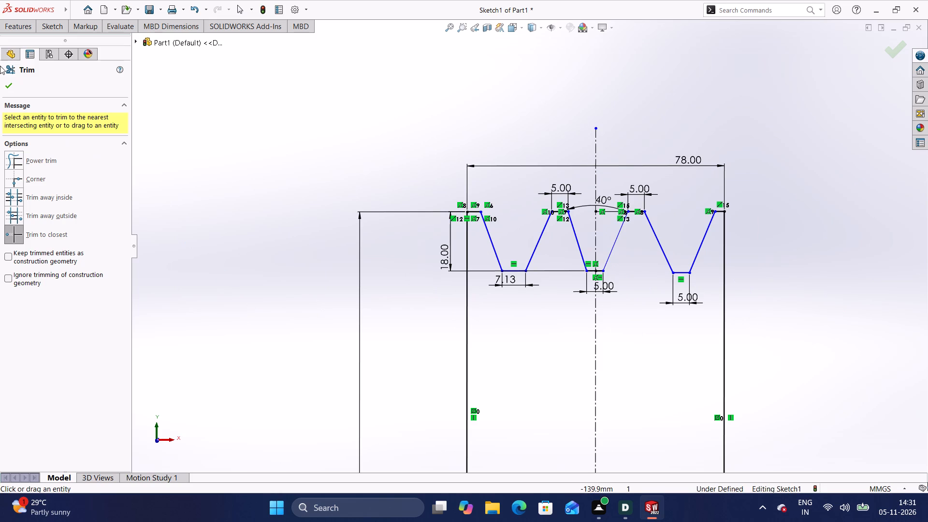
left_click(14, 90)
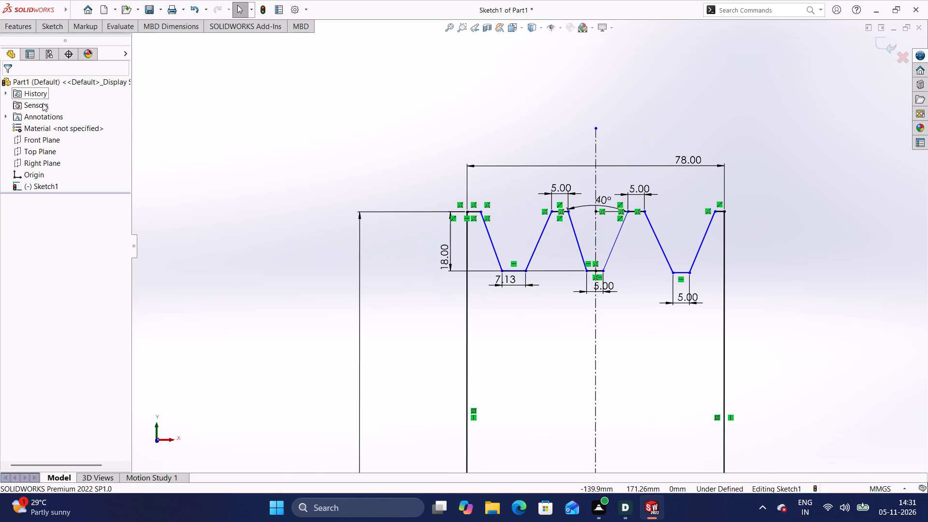
Start a revolved boss from the grooved profile with a Blind 360° revolution and try to complete it without an axis.
left_click(21, 31)
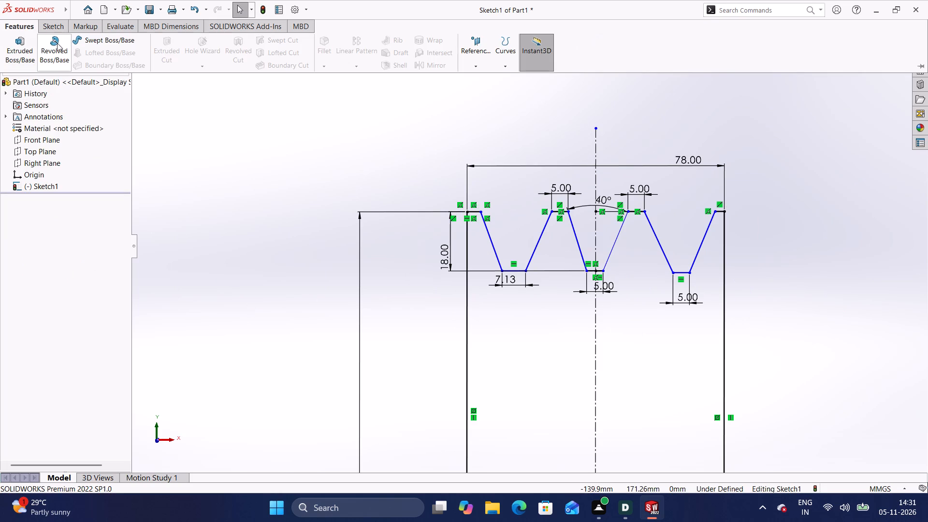
left_click(52, 51)
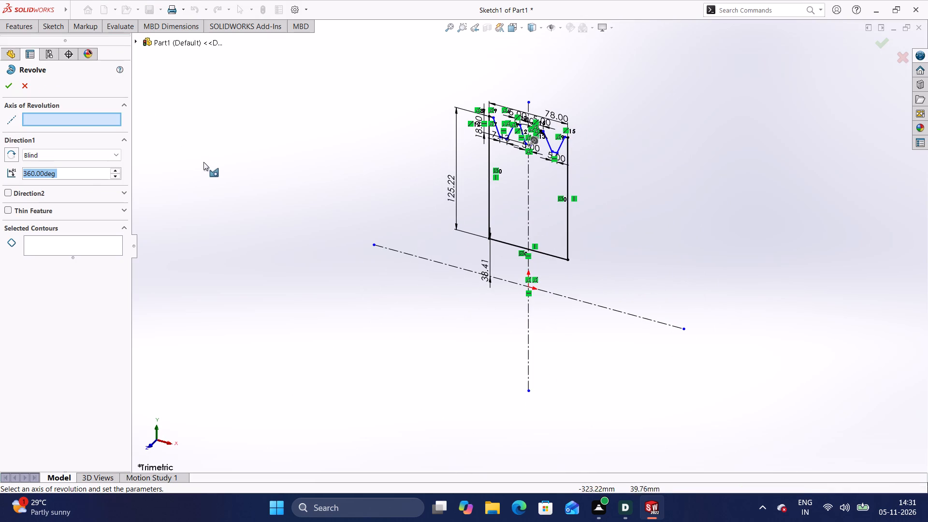
left_click(117, 157)
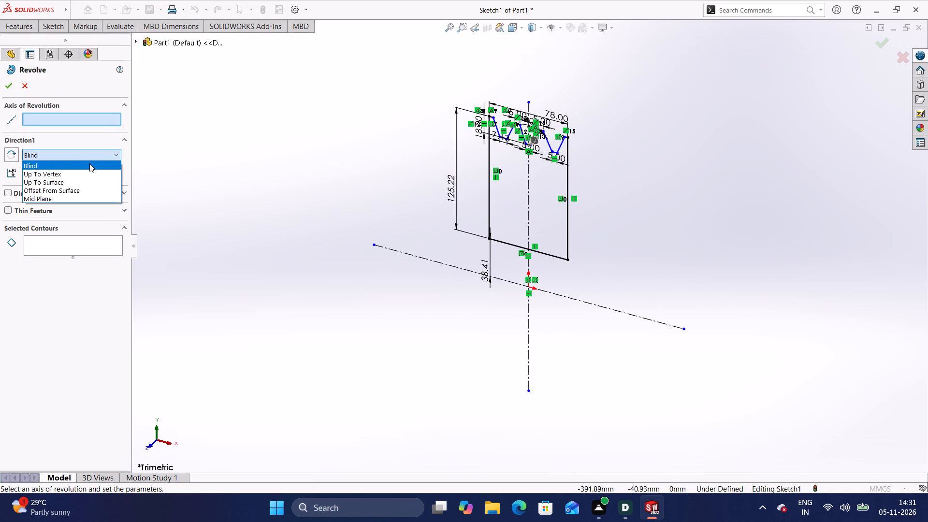
left_click(89, 163)
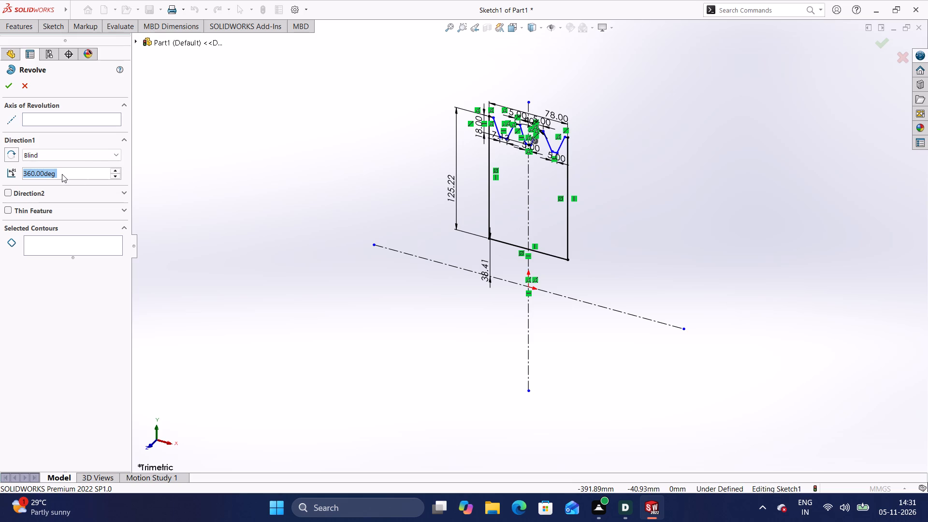
left_click(4, 83)
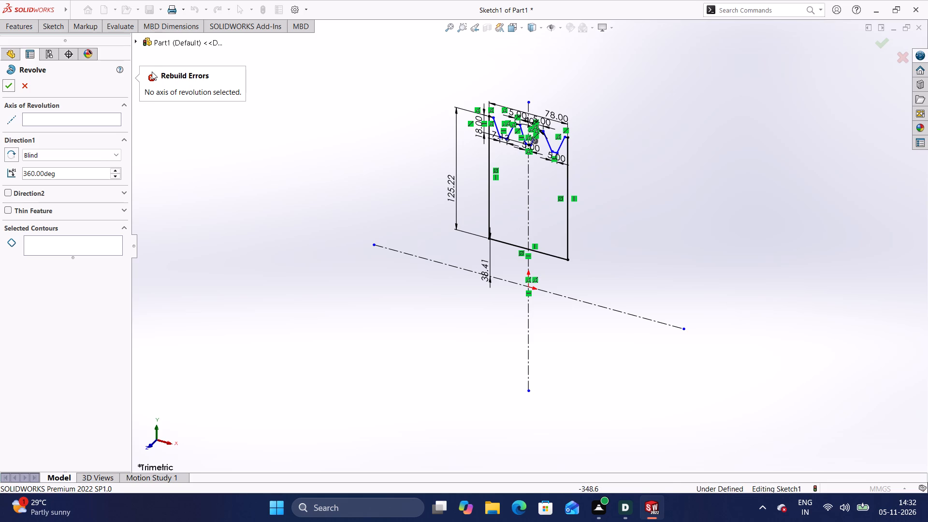
left_click(152, 72)
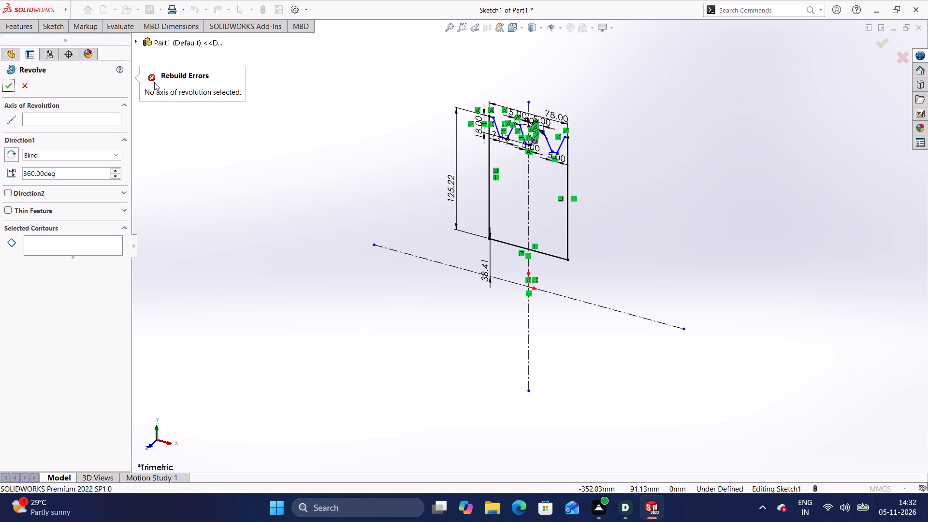
left_click(151, 78)
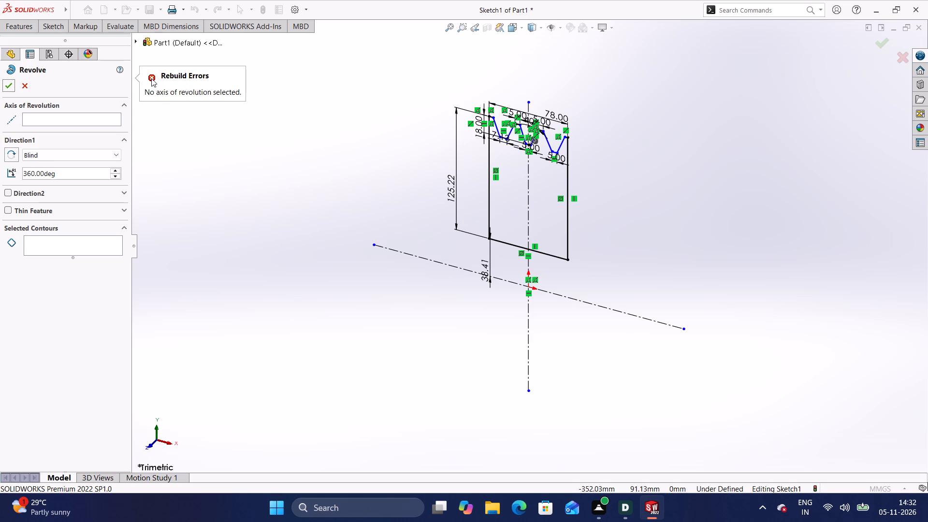
left_click(151, 78)
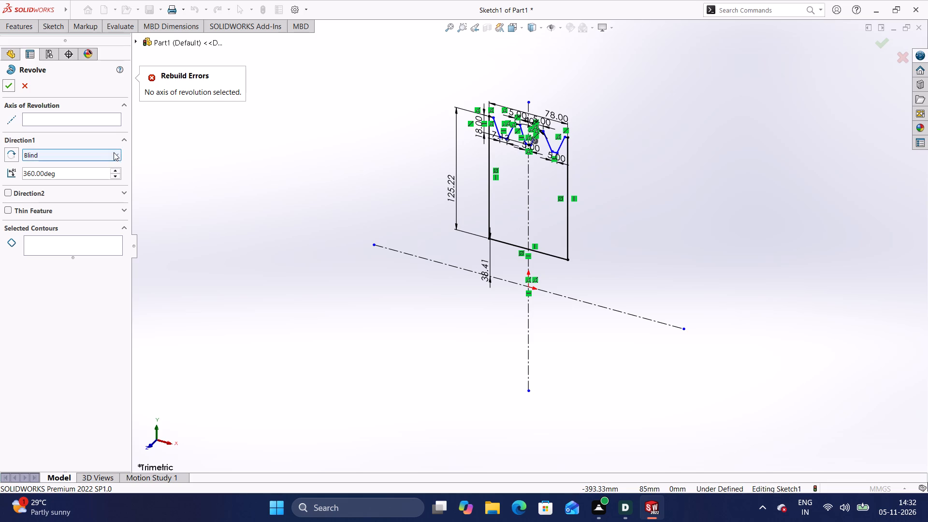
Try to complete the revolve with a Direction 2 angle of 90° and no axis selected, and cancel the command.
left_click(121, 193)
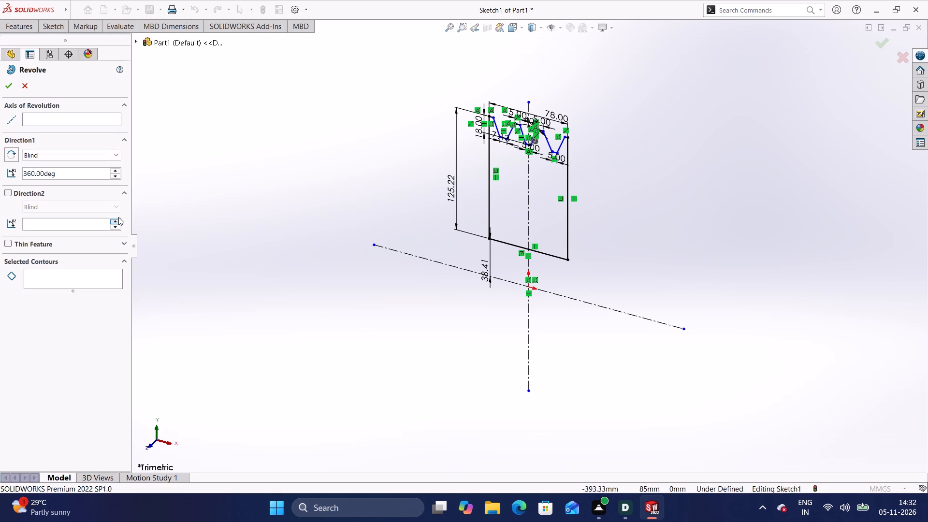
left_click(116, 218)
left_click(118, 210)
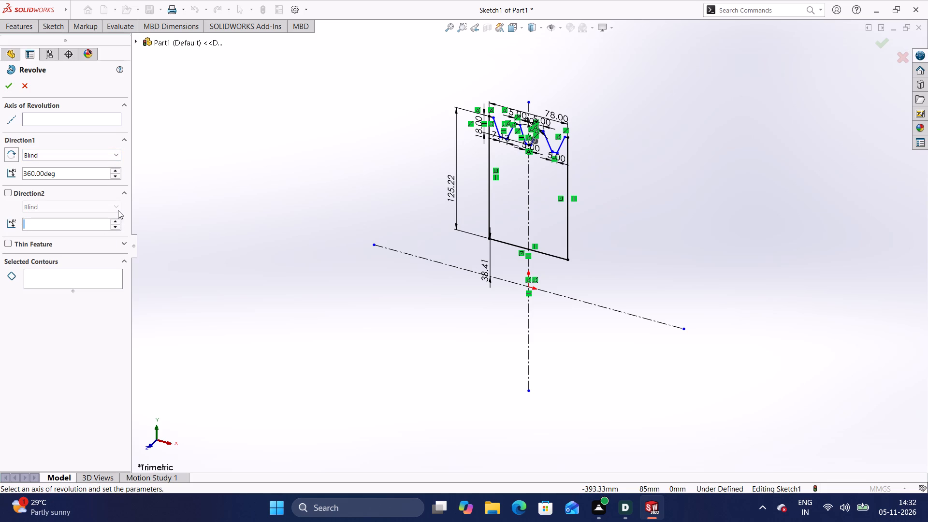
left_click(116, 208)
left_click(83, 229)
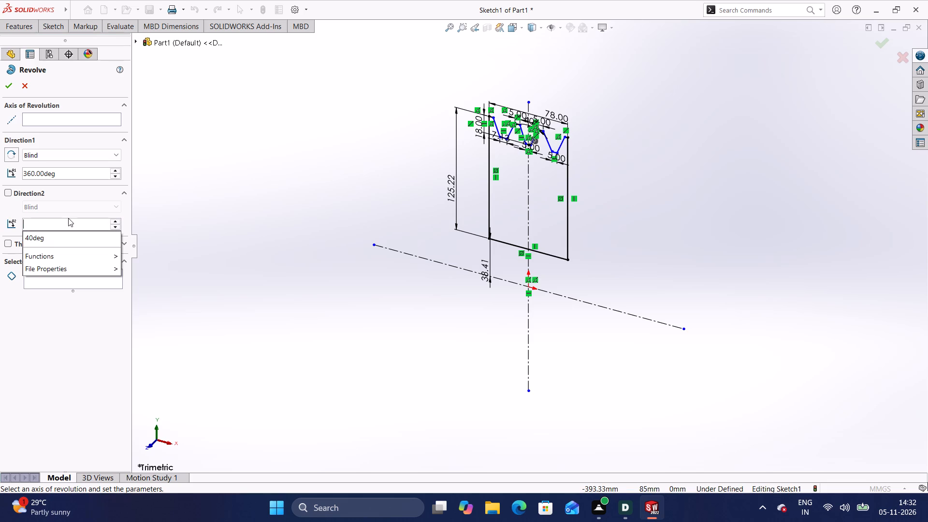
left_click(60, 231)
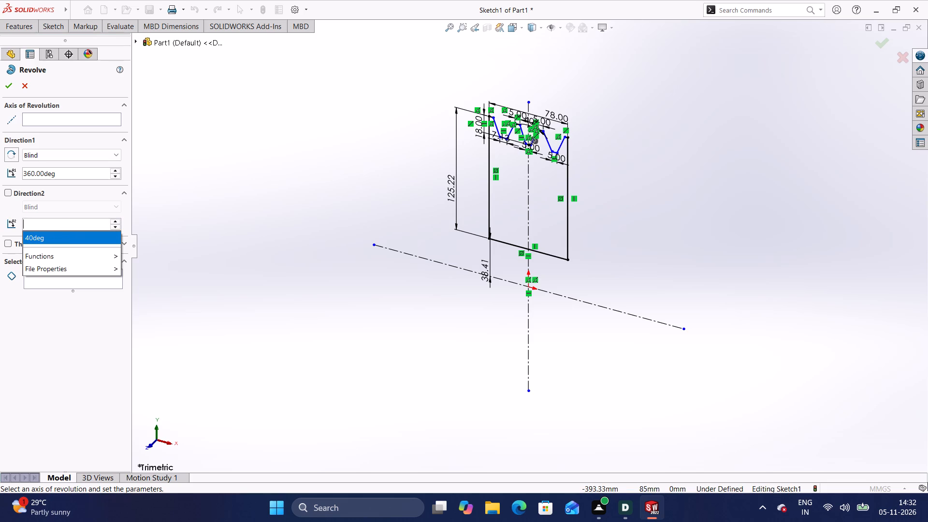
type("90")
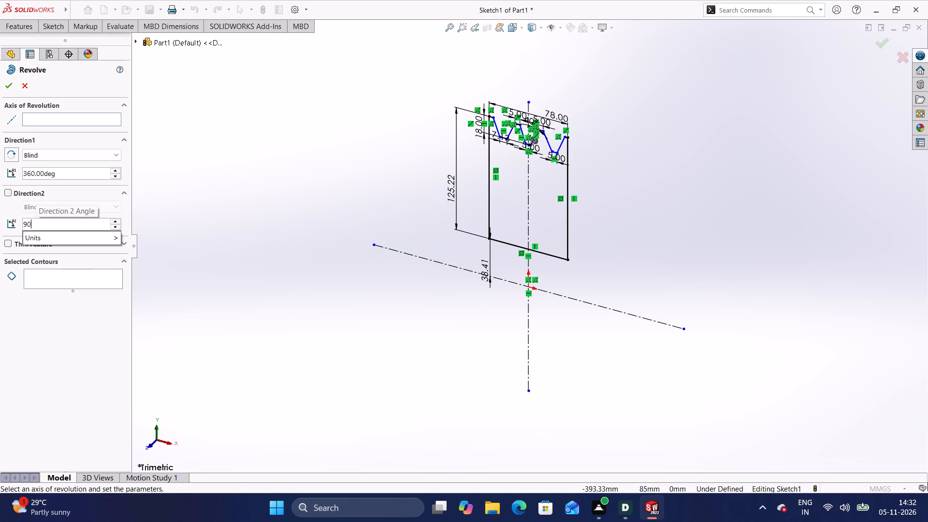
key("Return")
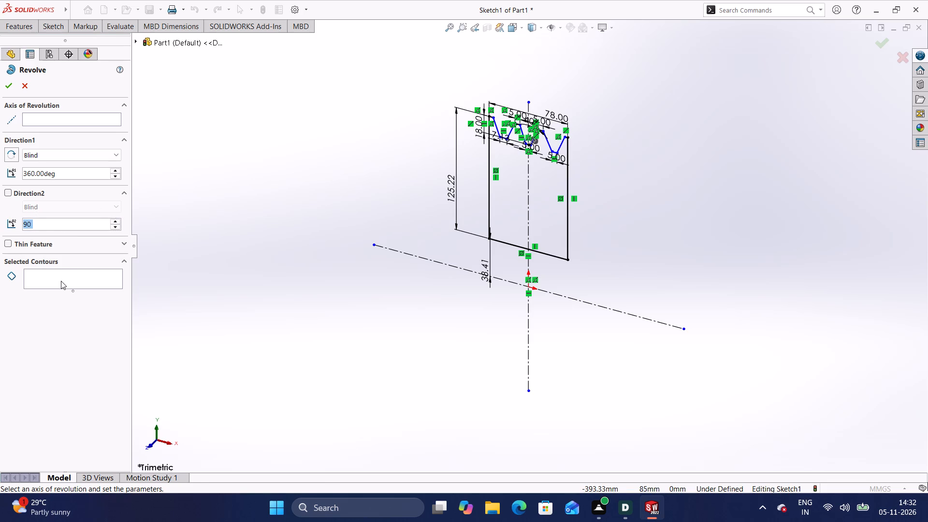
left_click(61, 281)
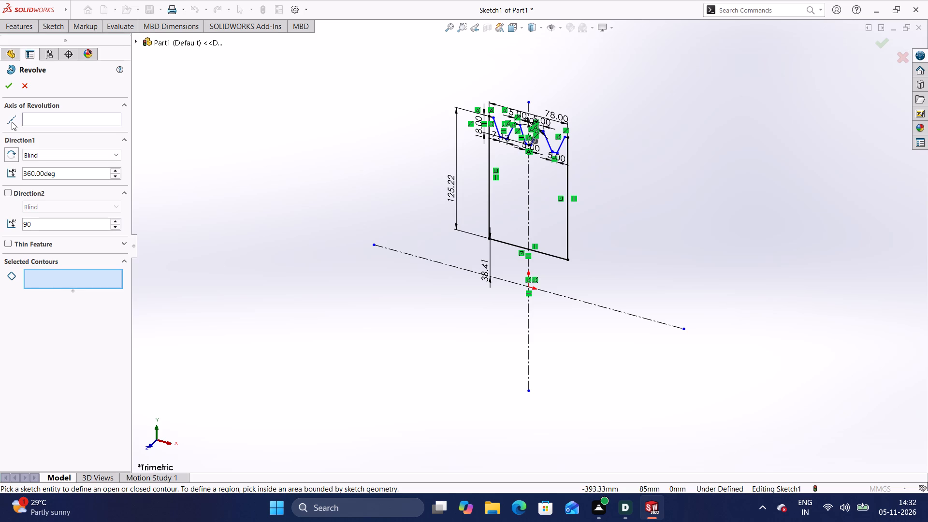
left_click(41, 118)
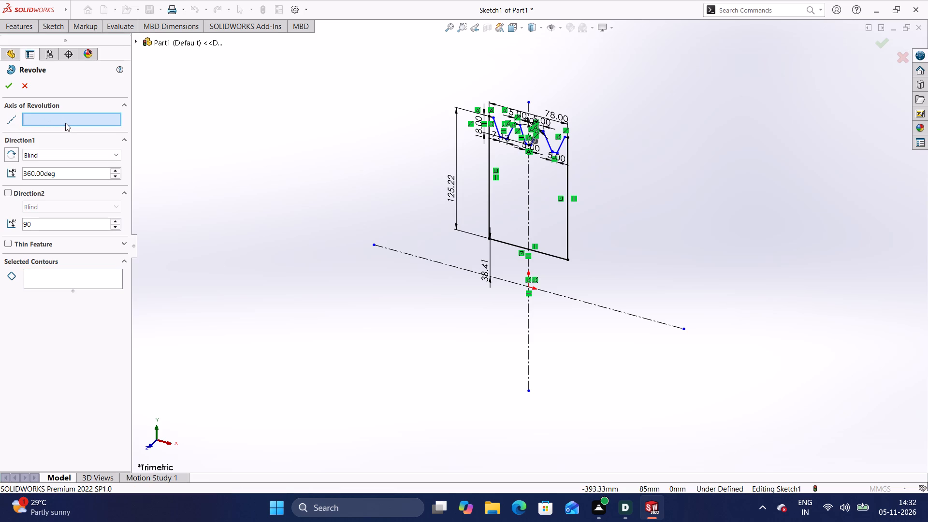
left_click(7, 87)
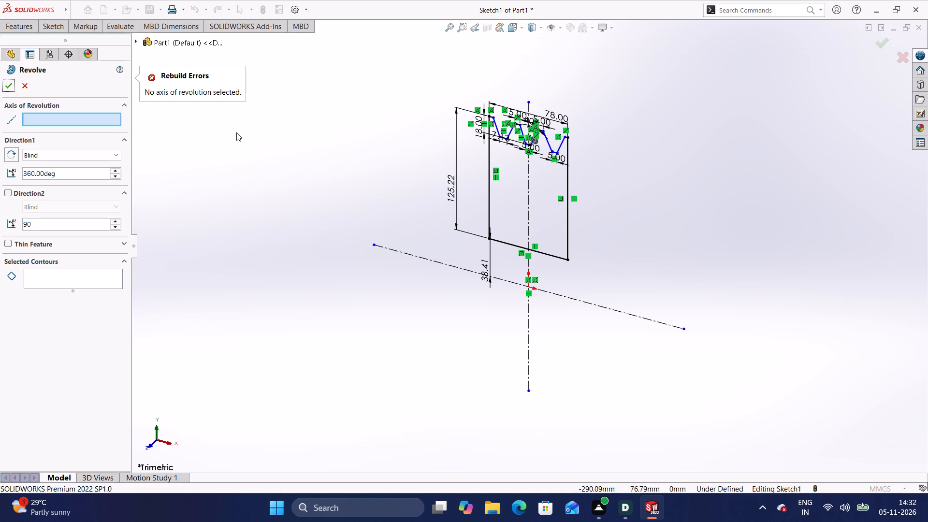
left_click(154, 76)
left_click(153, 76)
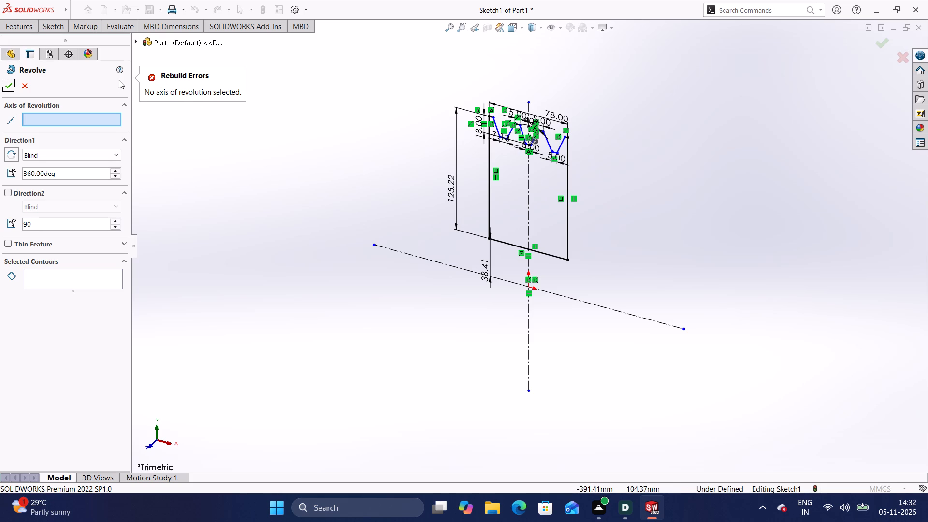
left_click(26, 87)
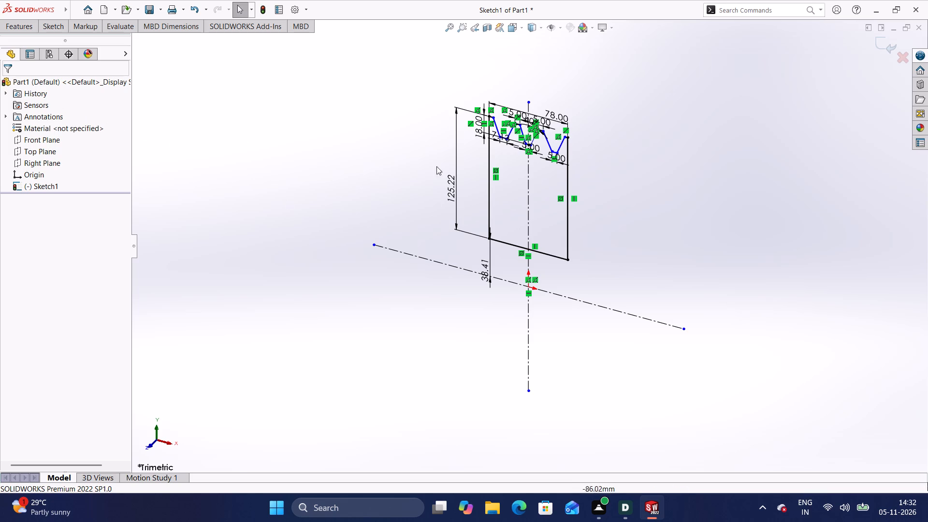
Check the grooved profile in the front view and exit its sketch.
left_click(519, 25)
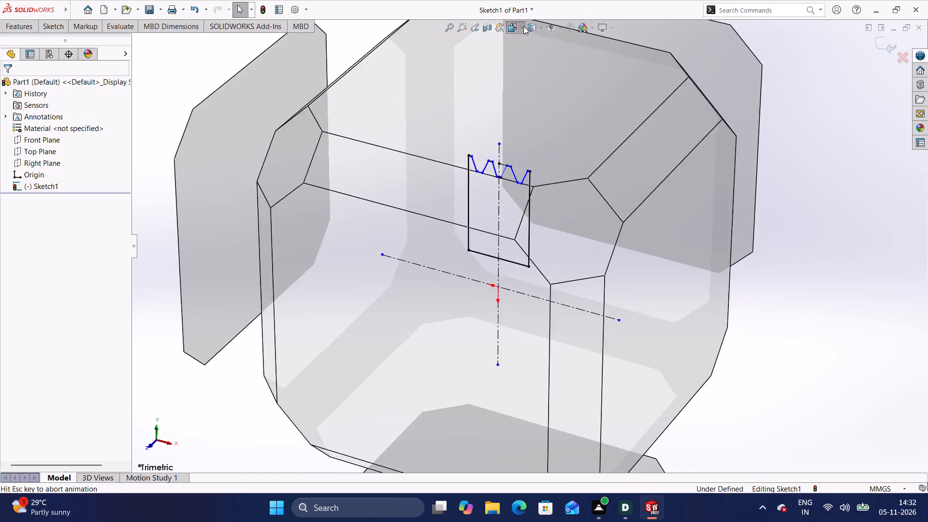
left_click(567, 78)
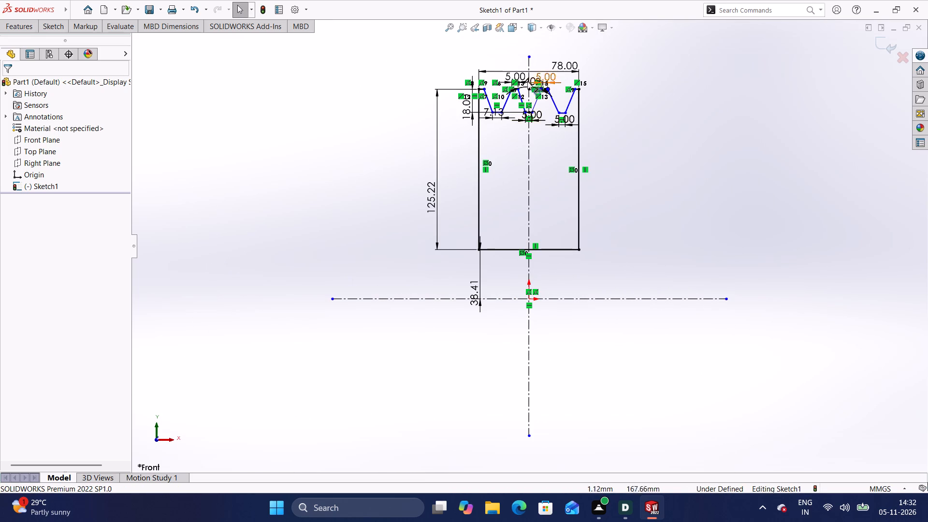
scroll(519, 58, "up", 4)
scroll(530, 146, "down", 5)
scroll(537, 231, "down", 4)
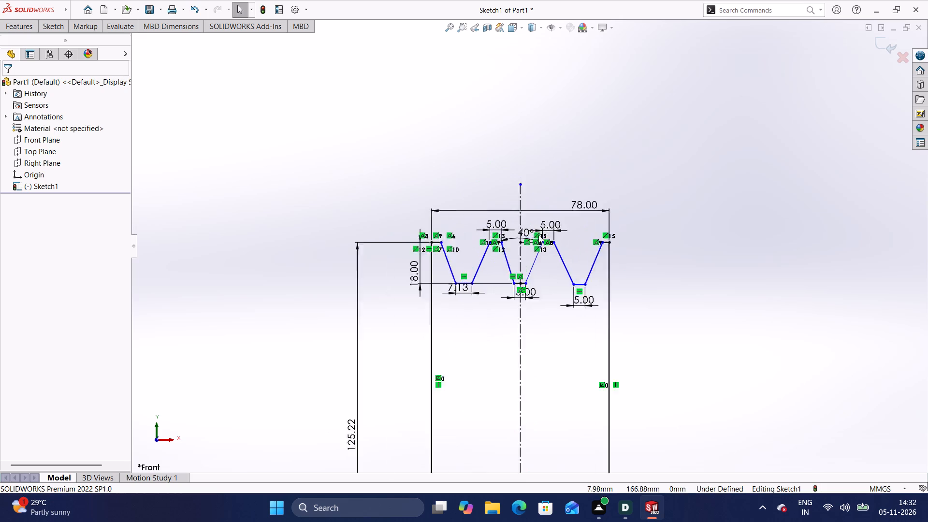
scroll(547, 297, "down", 2)
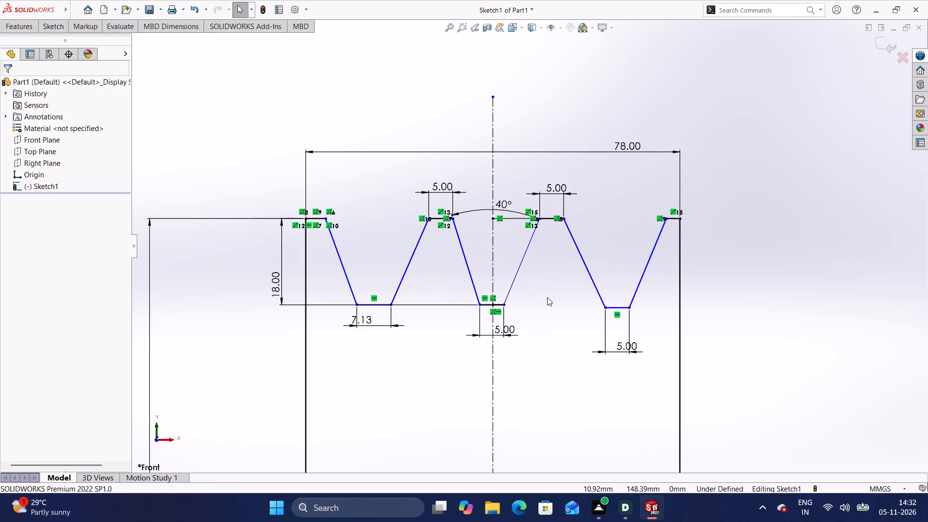
left_click(24, 30)
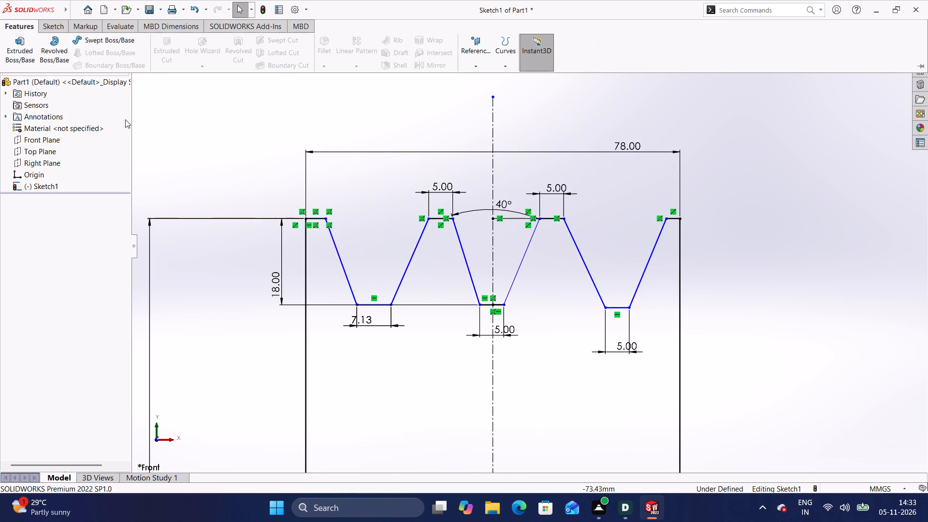
left_click(54, 27)
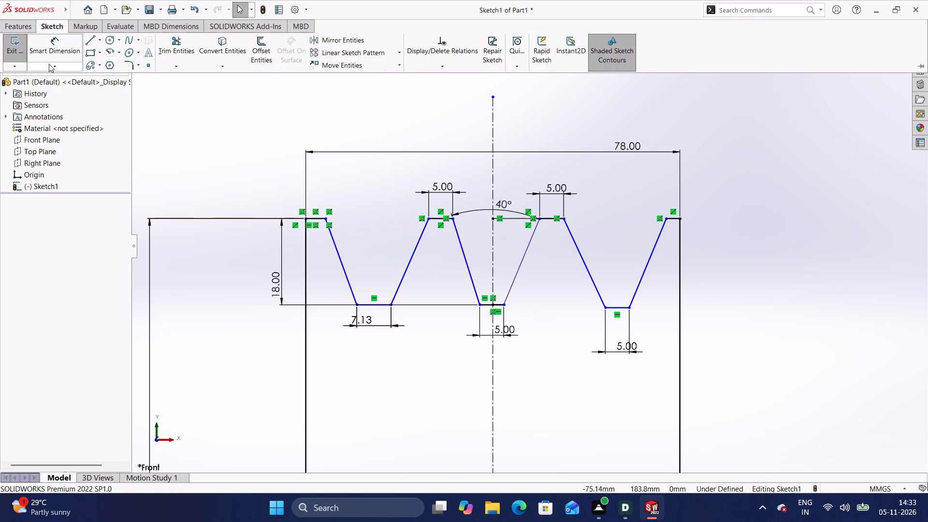
left_click(21, 55)
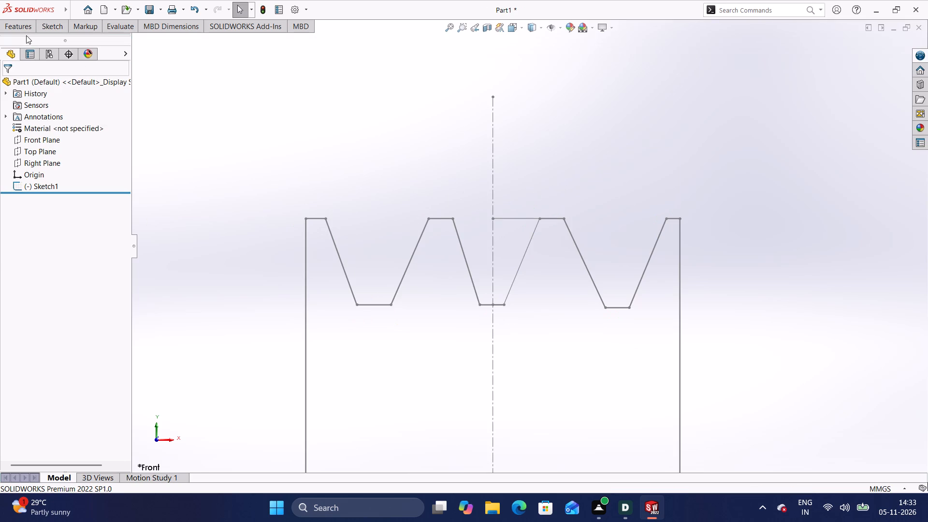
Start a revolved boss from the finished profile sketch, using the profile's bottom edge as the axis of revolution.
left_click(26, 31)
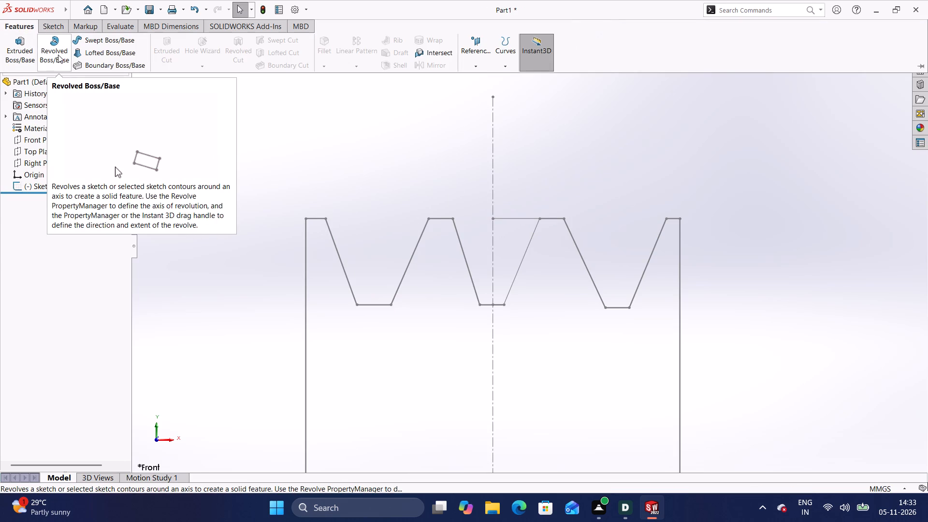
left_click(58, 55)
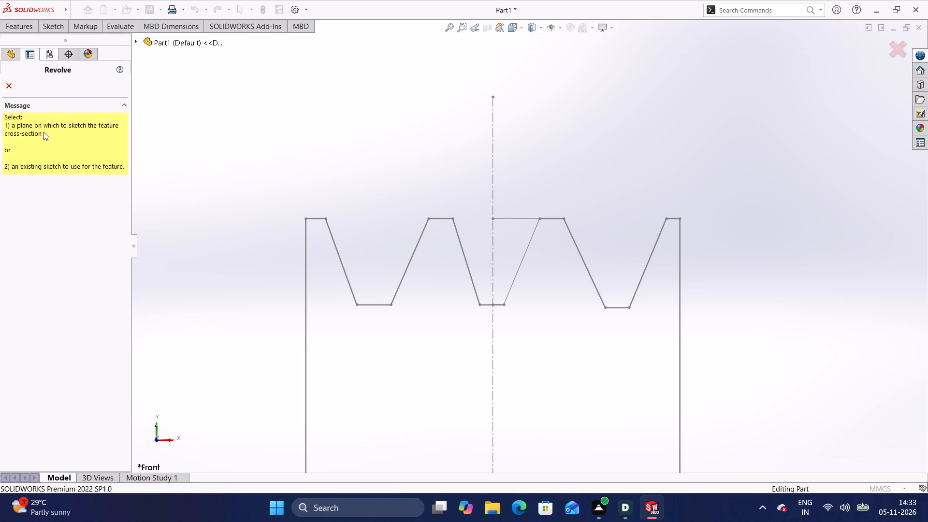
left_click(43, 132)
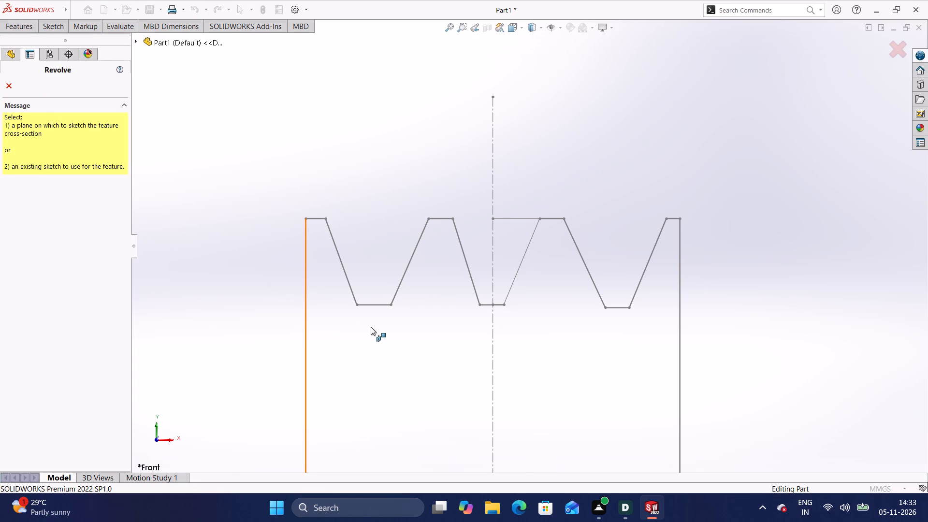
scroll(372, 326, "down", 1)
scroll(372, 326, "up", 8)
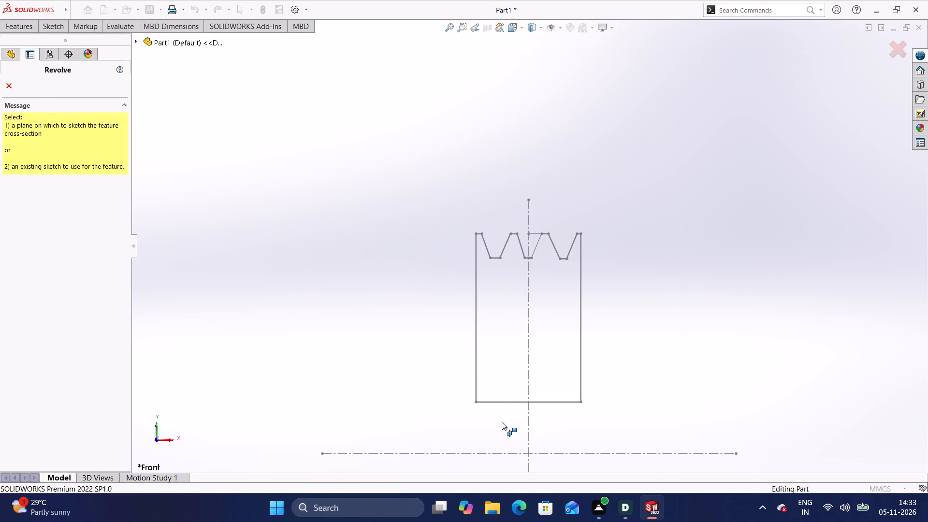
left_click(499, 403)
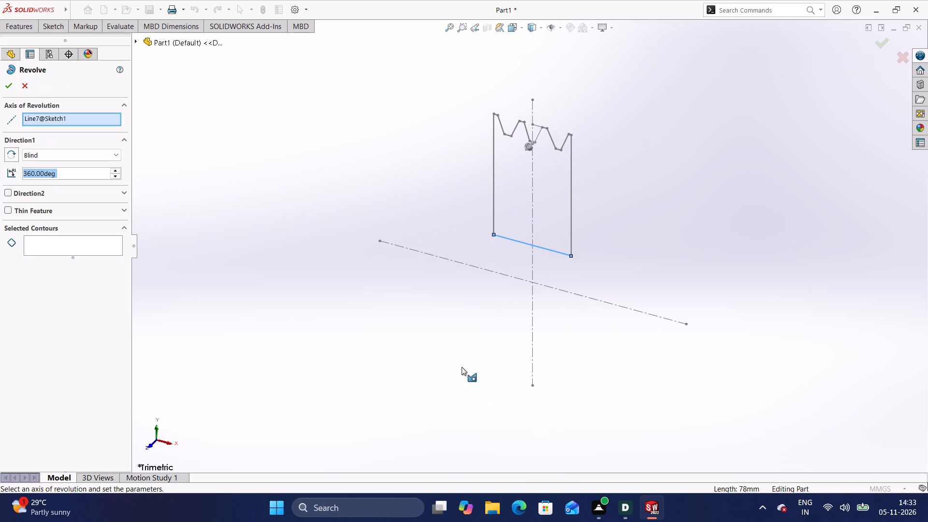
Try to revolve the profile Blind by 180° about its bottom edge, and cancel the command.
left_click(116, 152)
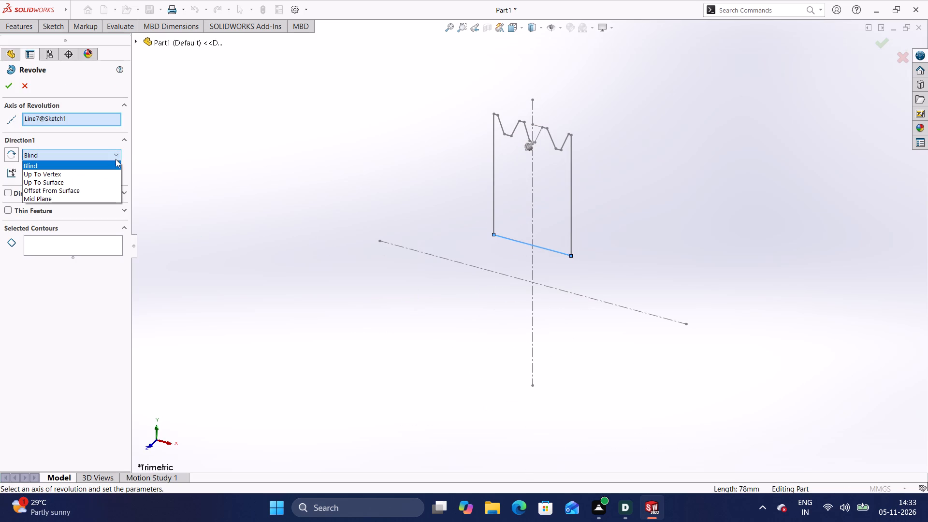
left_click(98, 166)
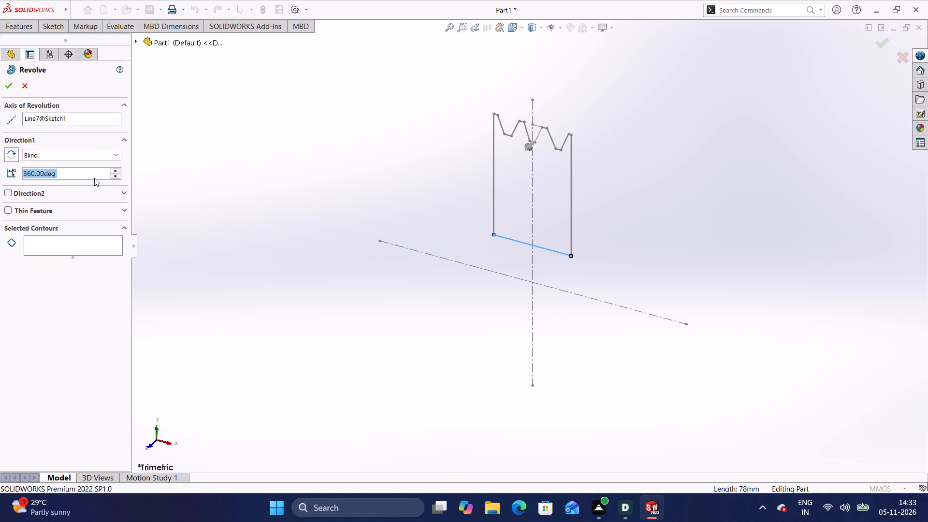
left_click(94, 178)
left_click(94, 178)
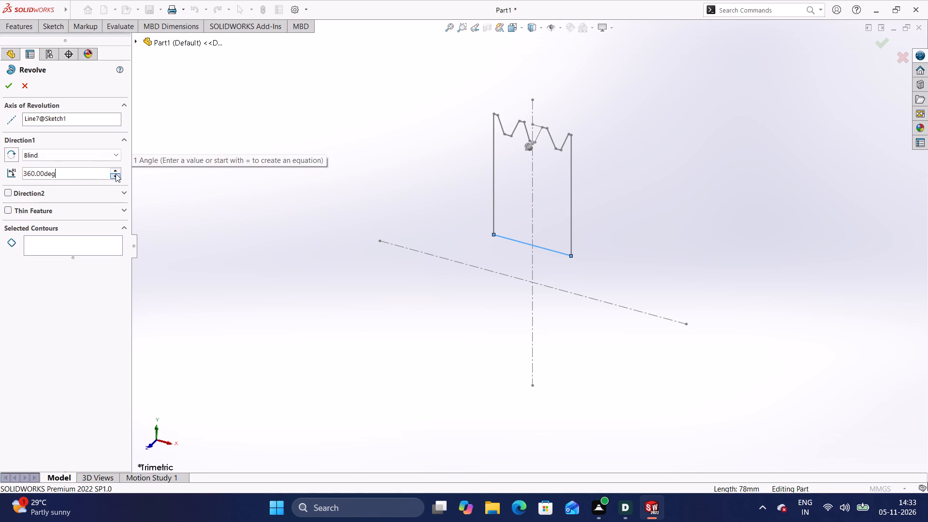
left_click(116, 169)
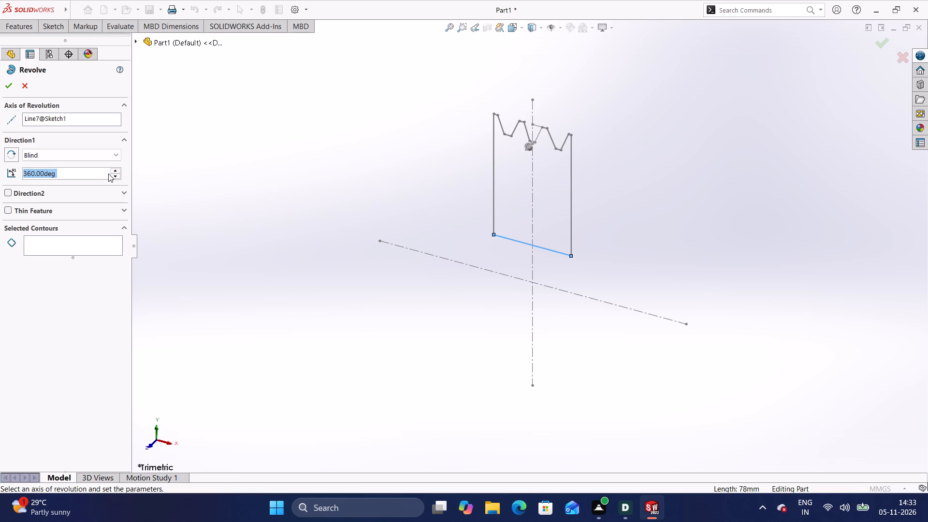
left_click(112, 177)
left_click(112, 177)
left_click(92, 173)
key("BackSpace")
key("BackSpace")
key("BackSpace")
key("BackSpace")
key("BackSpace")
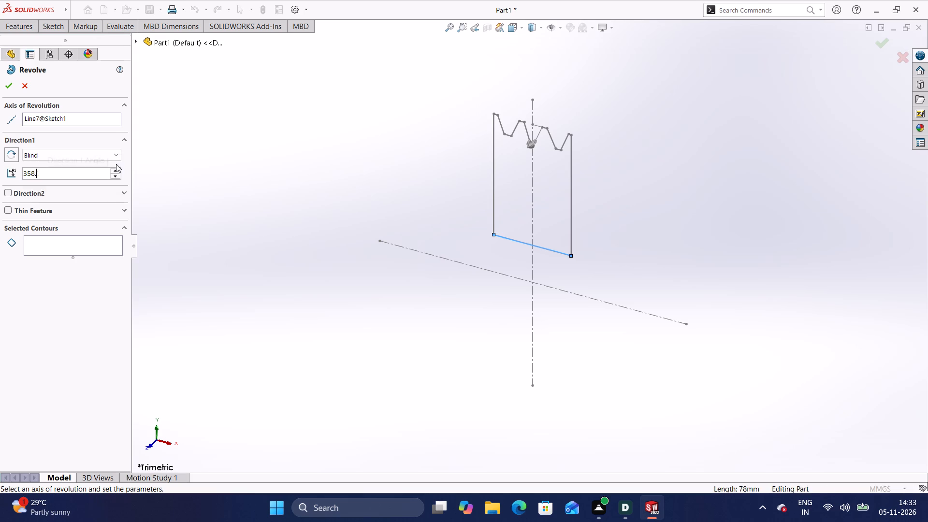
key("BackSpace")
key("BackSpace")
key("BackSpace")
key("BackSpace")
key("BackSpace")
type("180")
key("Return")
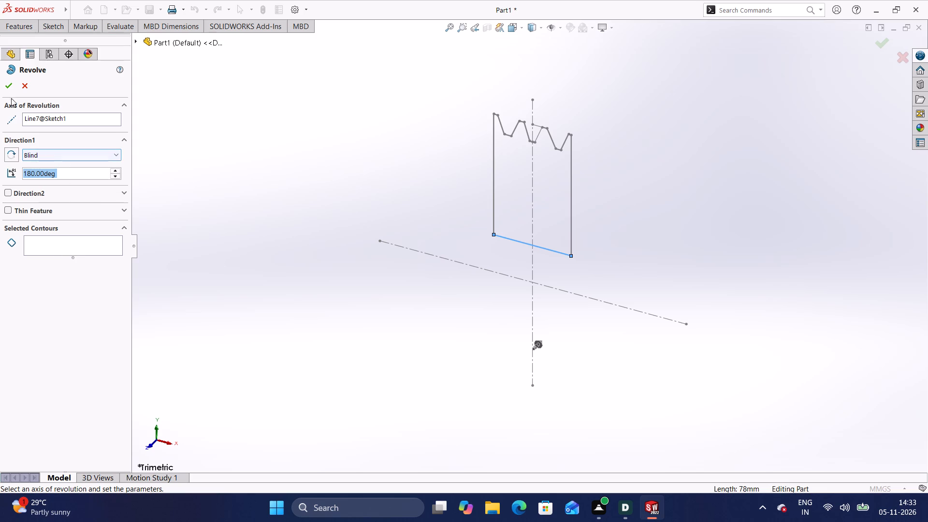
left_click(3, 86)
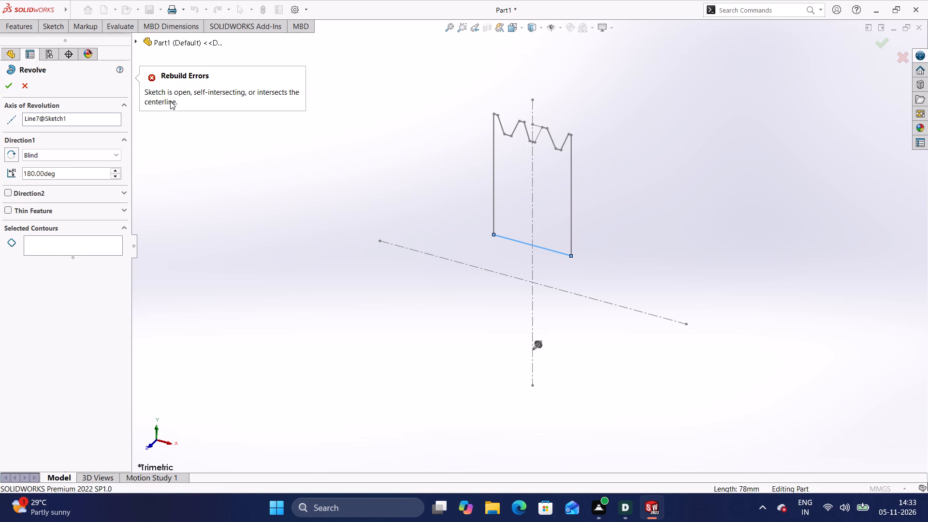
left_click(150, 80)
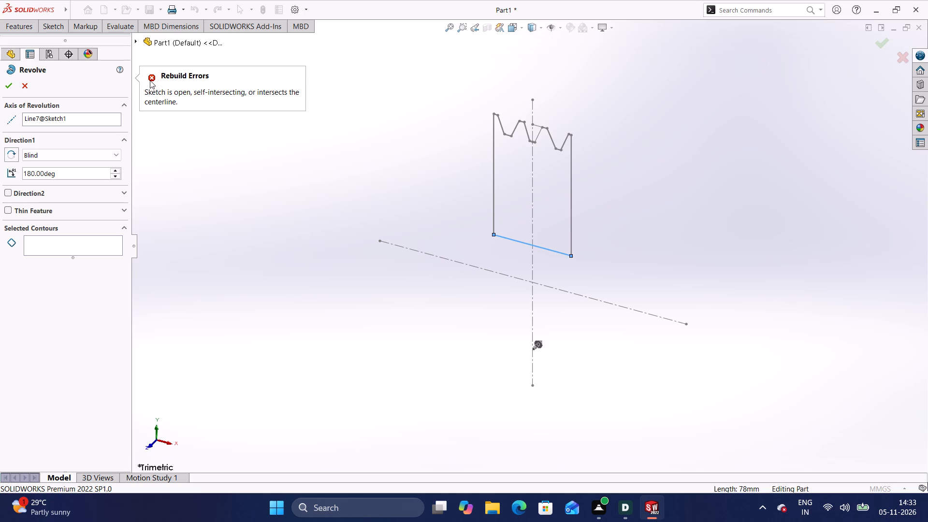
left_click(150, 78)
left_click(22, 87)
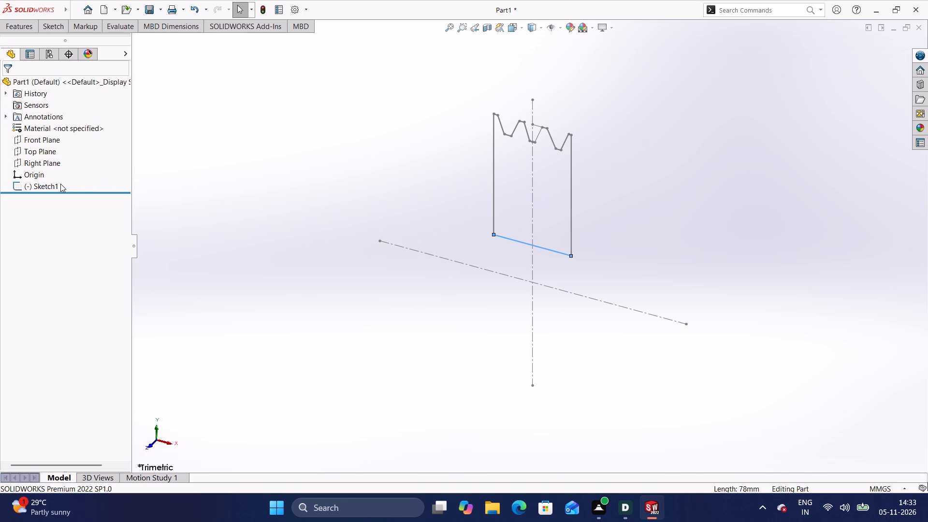
Delete the grooved pulley profile sketch from the part.
left_click(56, 184)
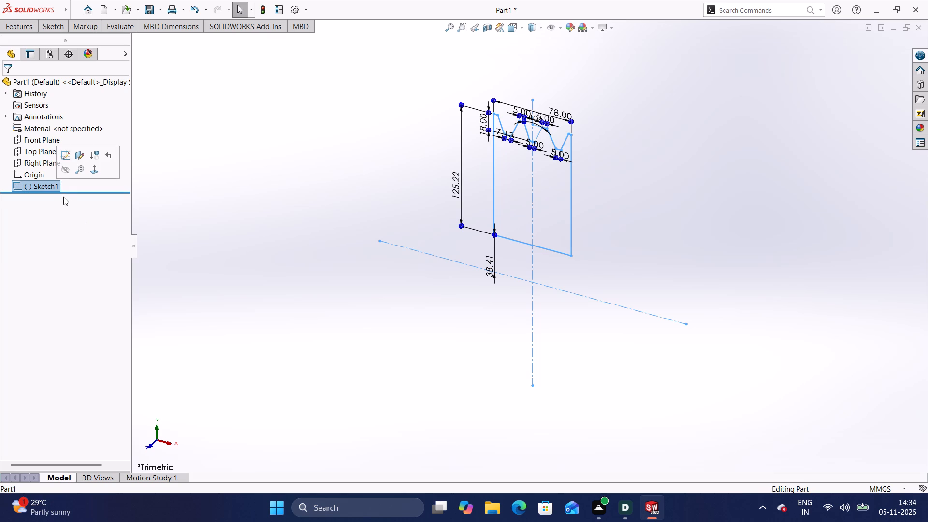
right_click(52, 187)
left_click(77, 253)
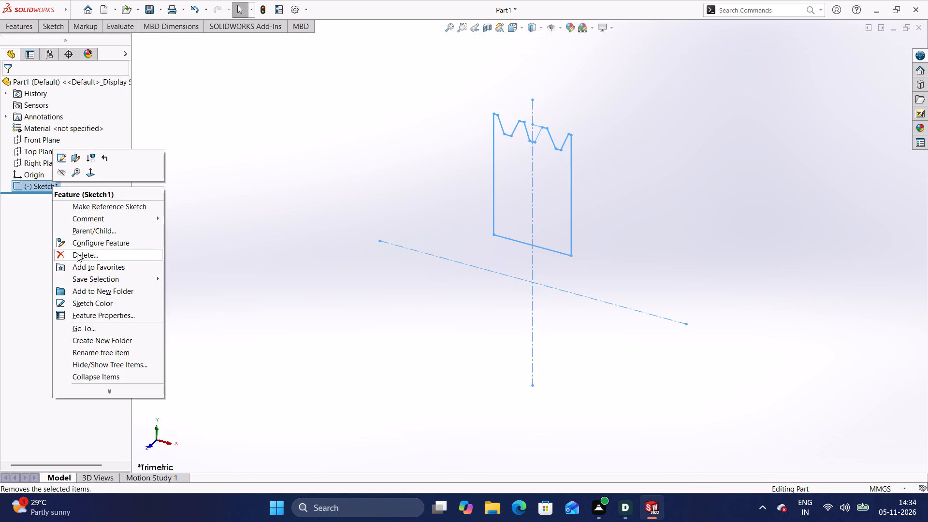
left_click(536, 188)
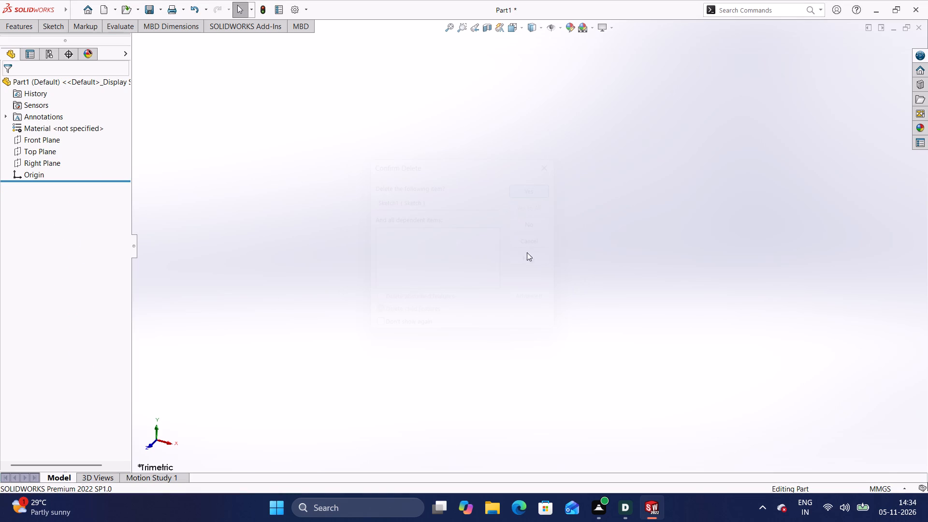
left_click(283, 310)
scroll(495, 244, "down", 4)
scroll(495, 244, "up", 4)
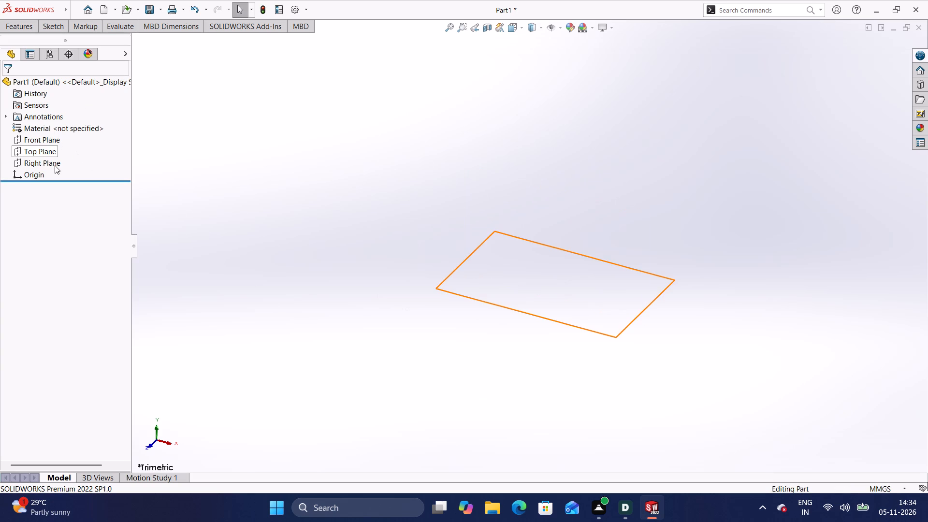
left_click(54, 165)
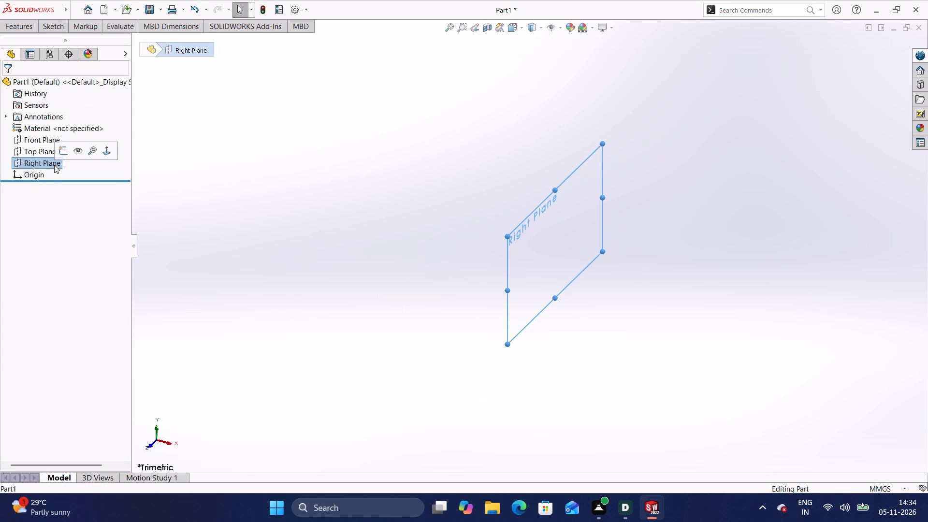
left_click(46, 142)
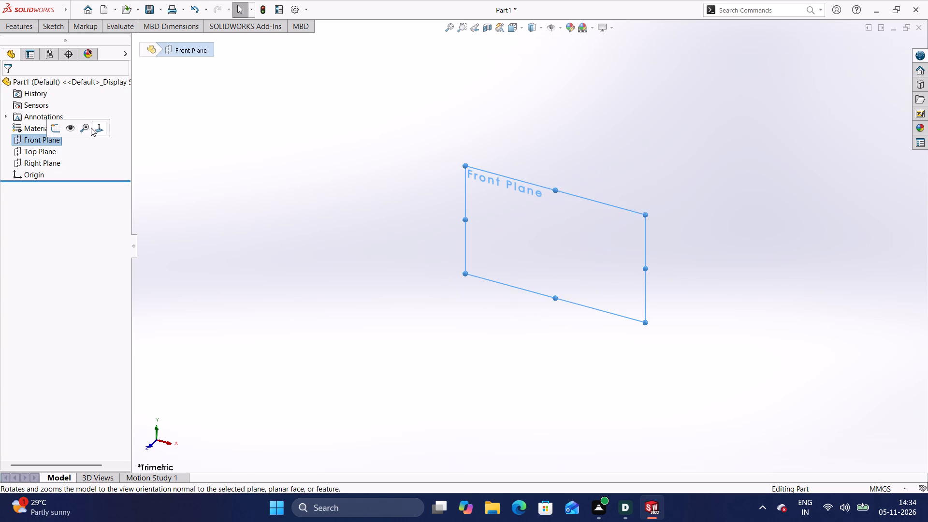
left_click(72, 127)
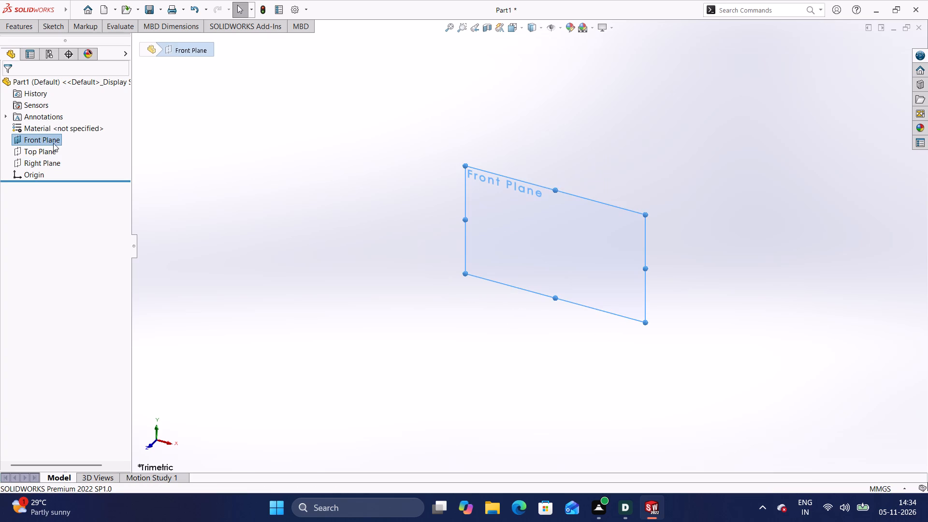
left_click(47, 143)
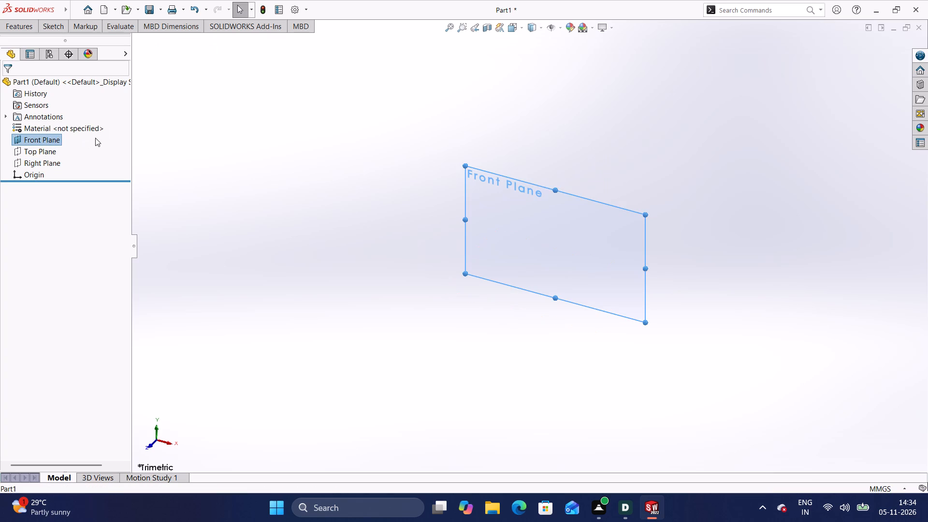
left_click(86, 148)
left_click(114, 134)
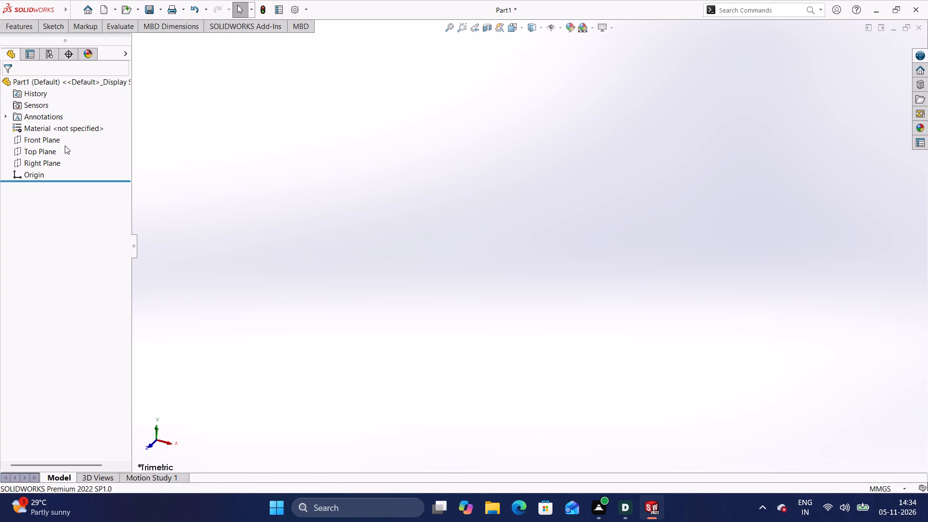
Start a new sketch on the Front Plane, viewed normal to it, and draw a long vertical centerline through the origin.
left_click(50, 141)
left_click(101, 128)
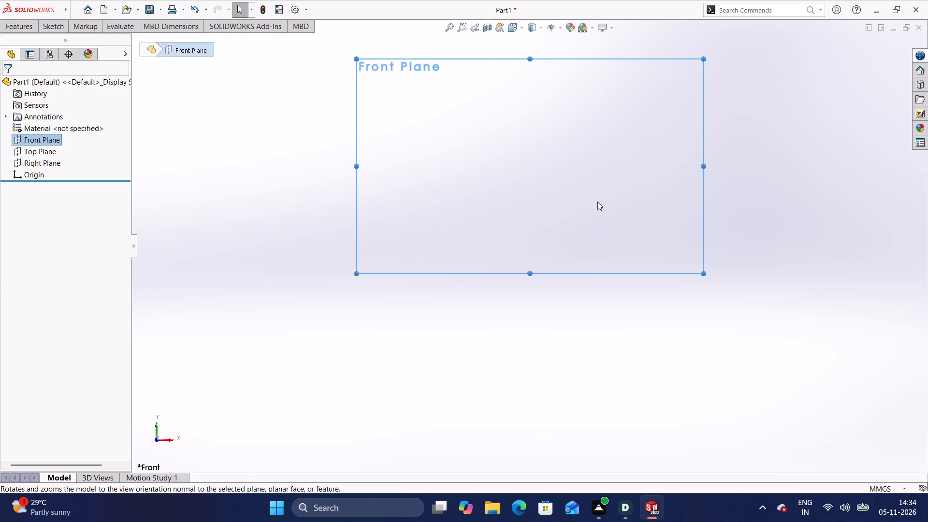
scroll(591, 225, "up", 4)
scroll(527, 107, "up", 2)
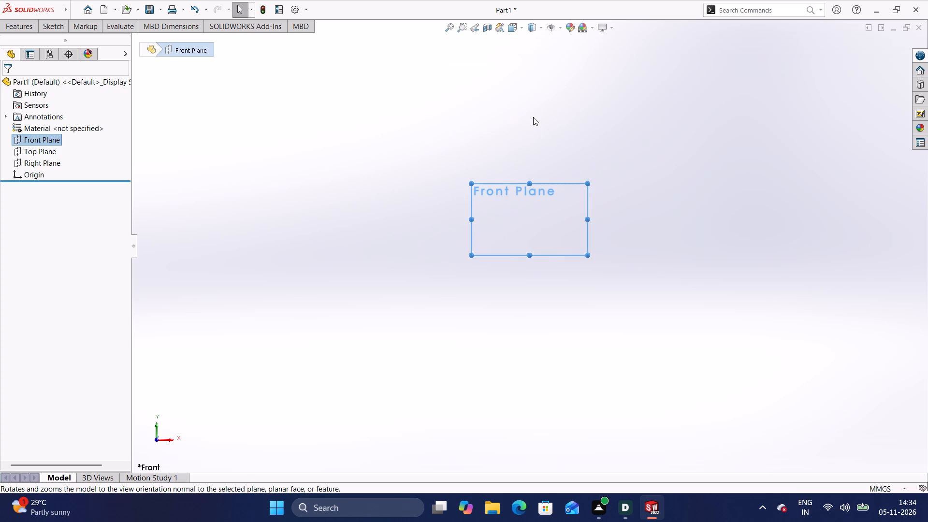
left_click(60, 27)
left_click(100, 40)
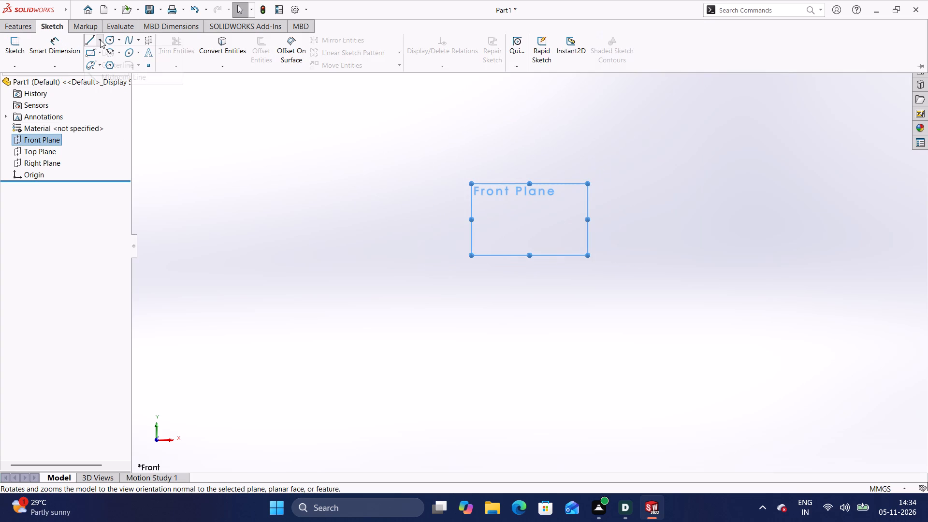
left_click(118, 66)
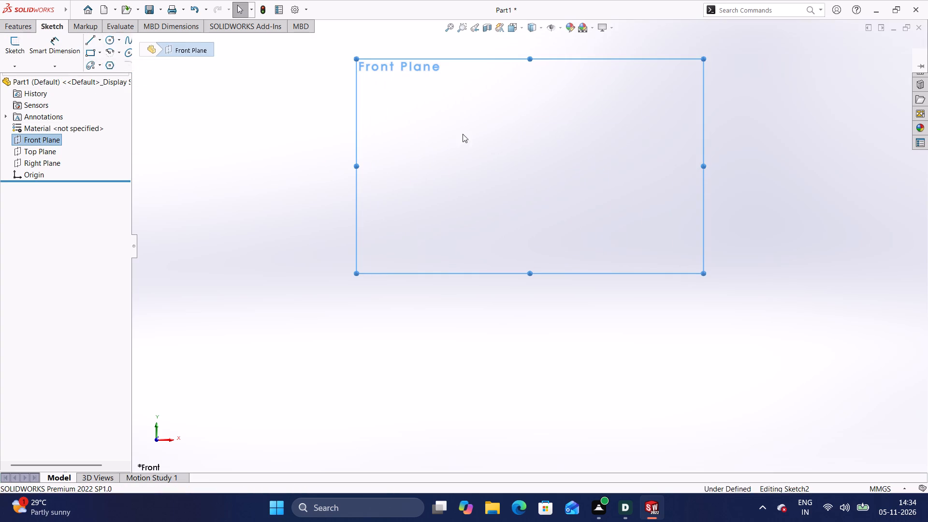
scroll(524, 145, "up", 3)
scroll(524, 97, "up", 2)
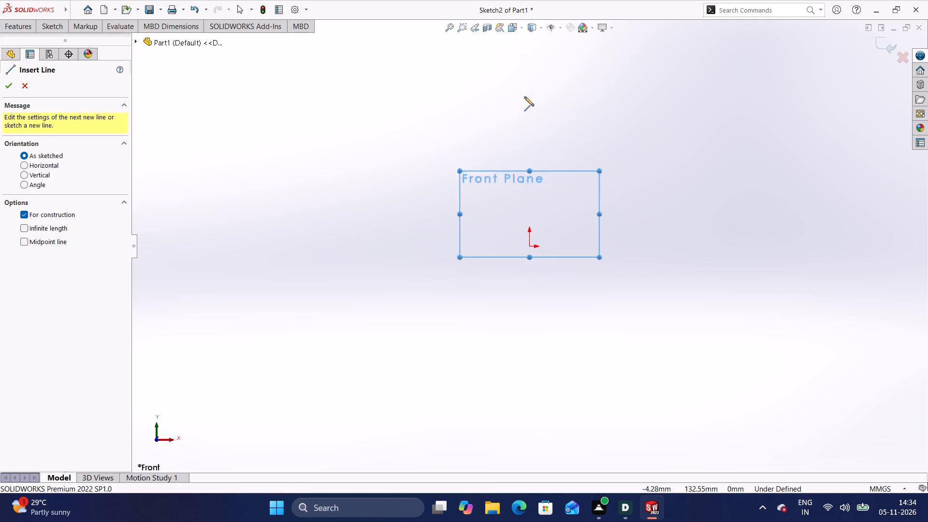
scroll(524, 97, "up", 1)
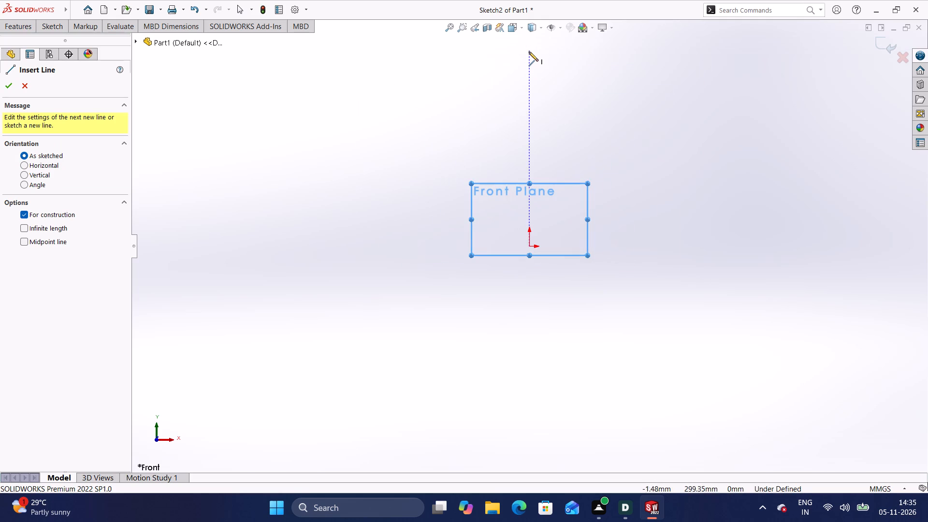
left_click(530, 56)
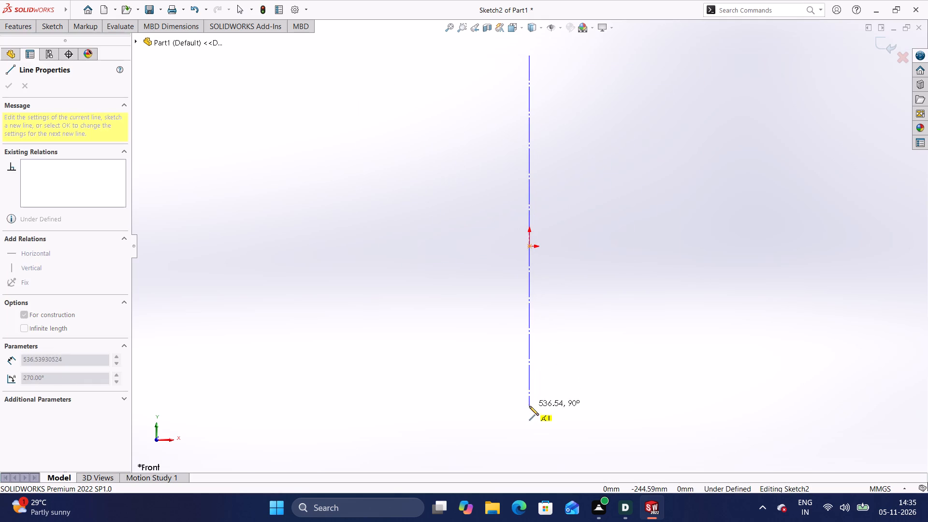
left_click(527, 444)
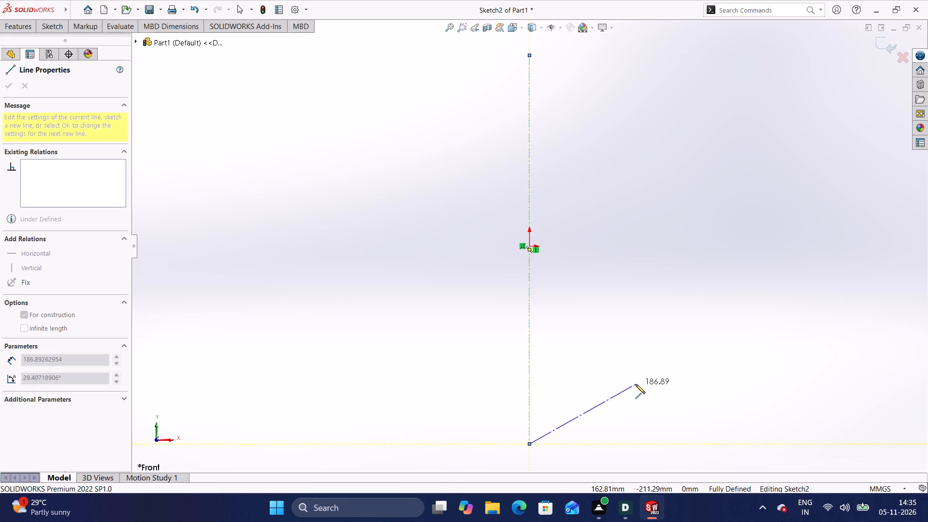
key("Escape")
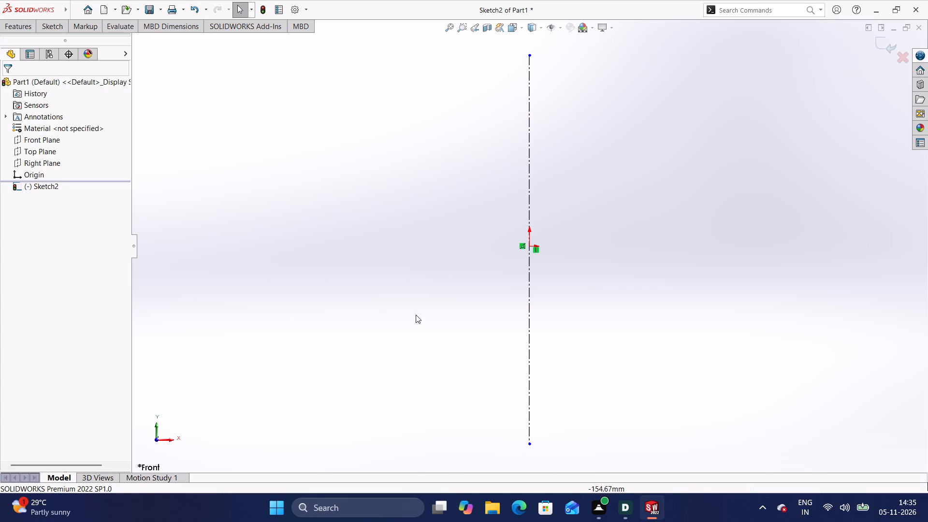
Draw a horizontal centerline about 1015 mm long through the origin, extending to both sides of the vertical centerline.
left_click(59, 30)
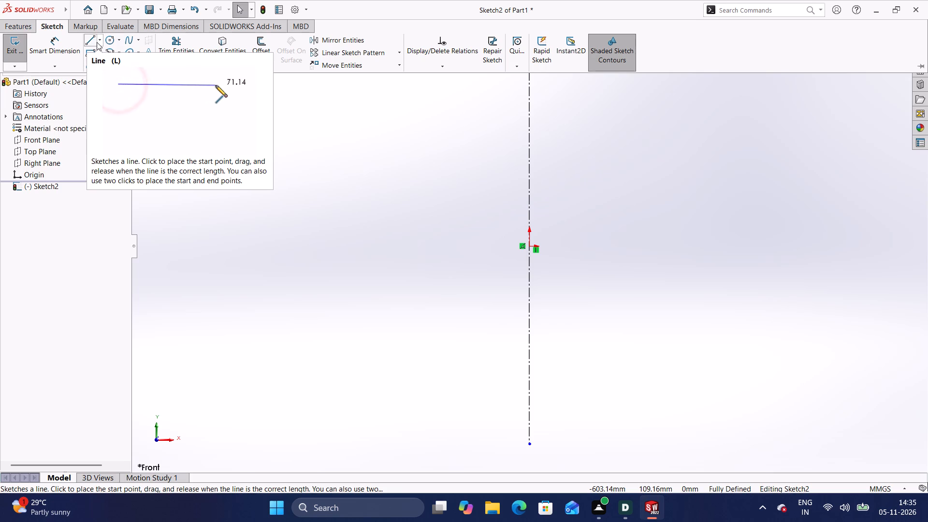
left_click(99, 39)
left_click(116, 64)
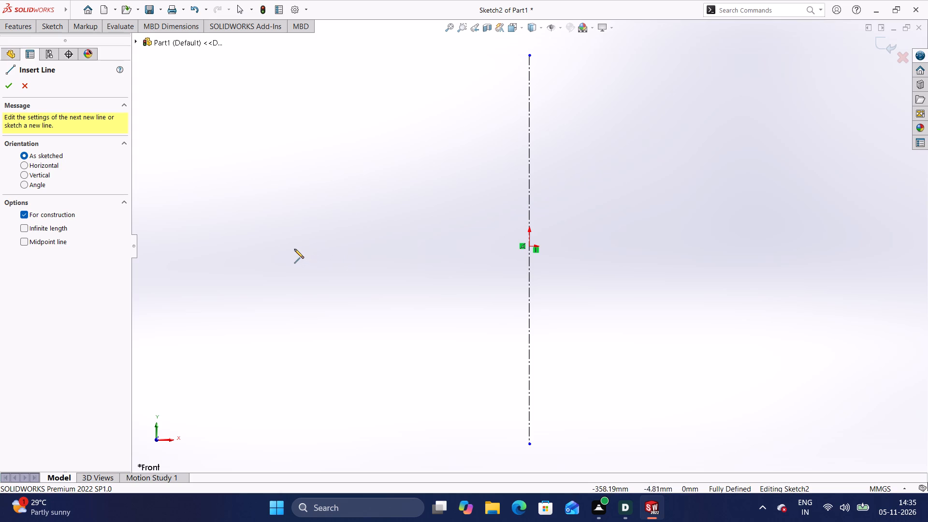
left_click(202, 244)
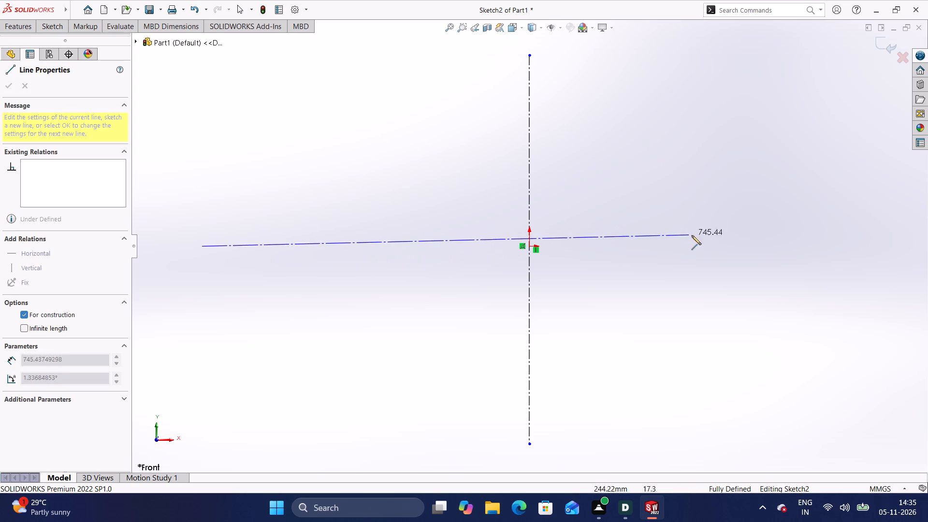
left_click(867, 248)
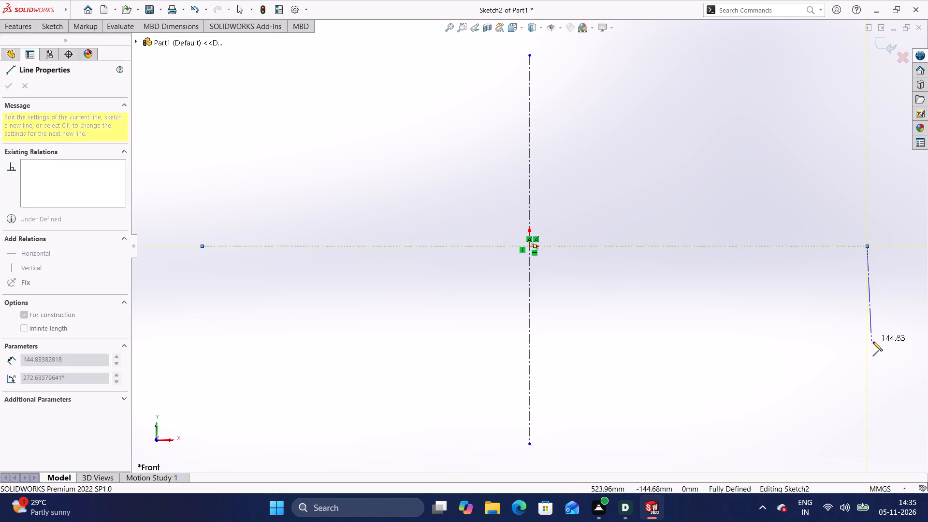
key("Escape")
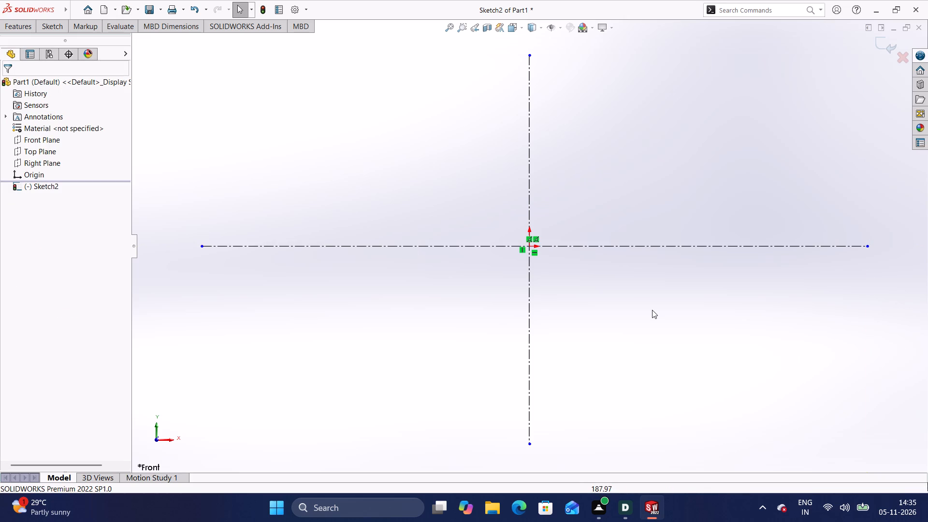
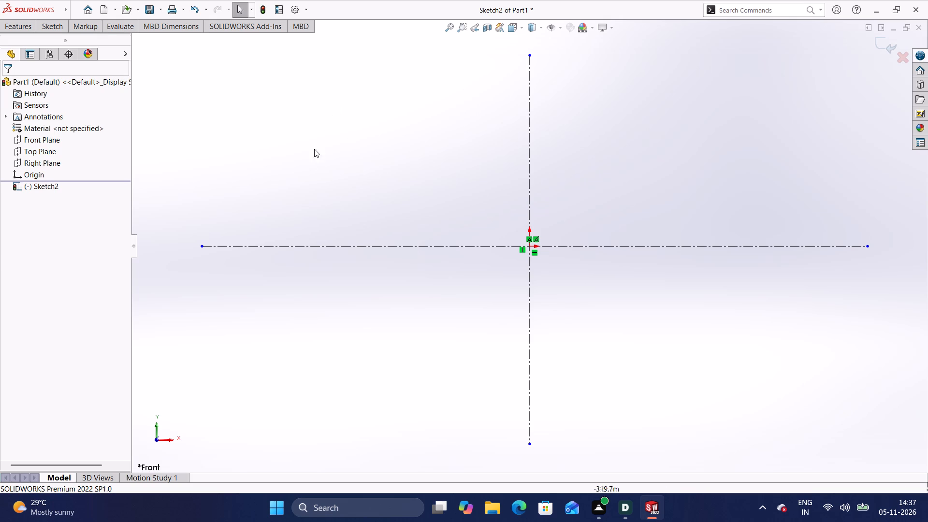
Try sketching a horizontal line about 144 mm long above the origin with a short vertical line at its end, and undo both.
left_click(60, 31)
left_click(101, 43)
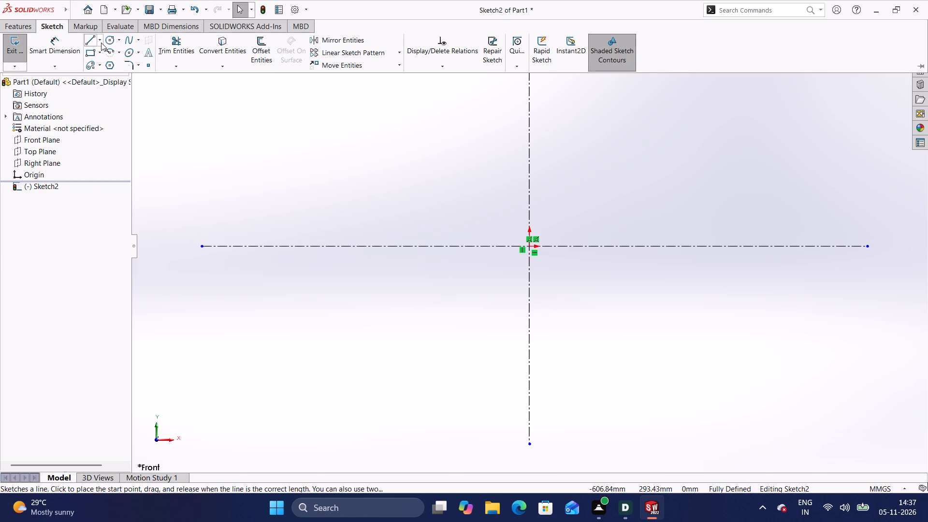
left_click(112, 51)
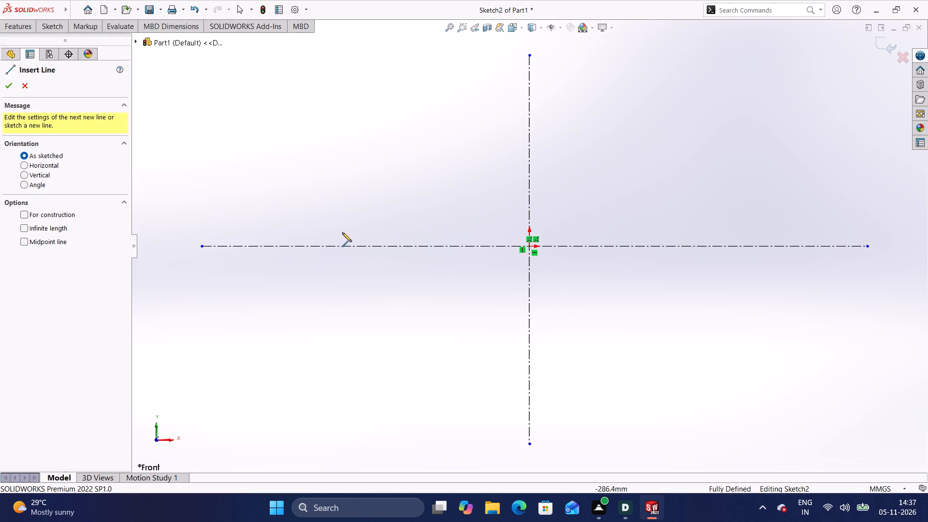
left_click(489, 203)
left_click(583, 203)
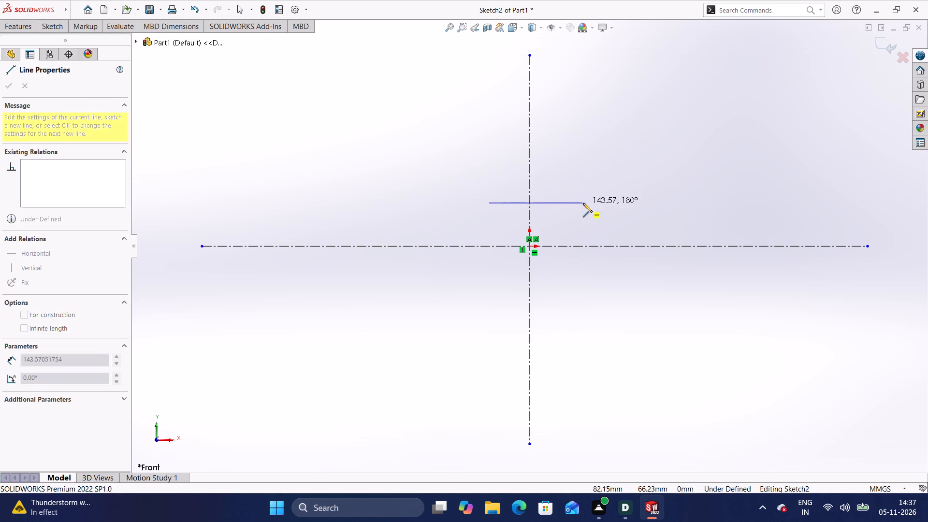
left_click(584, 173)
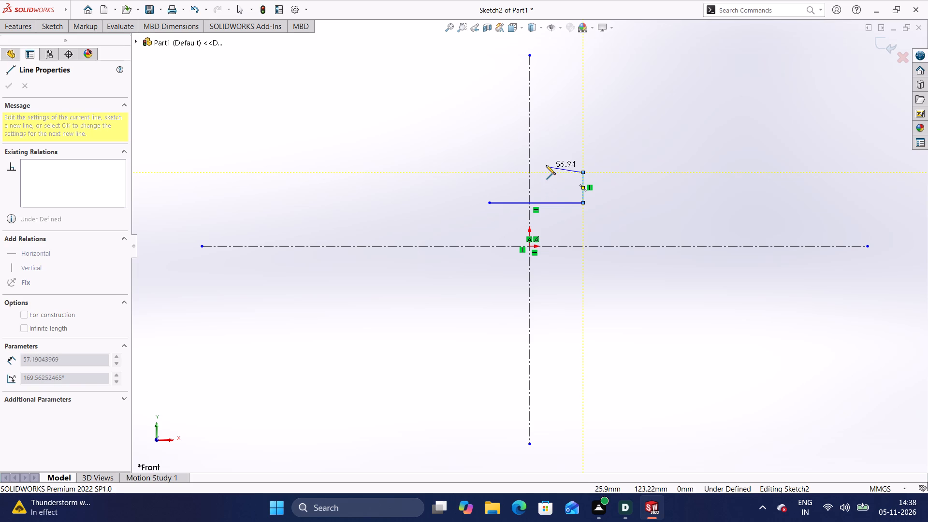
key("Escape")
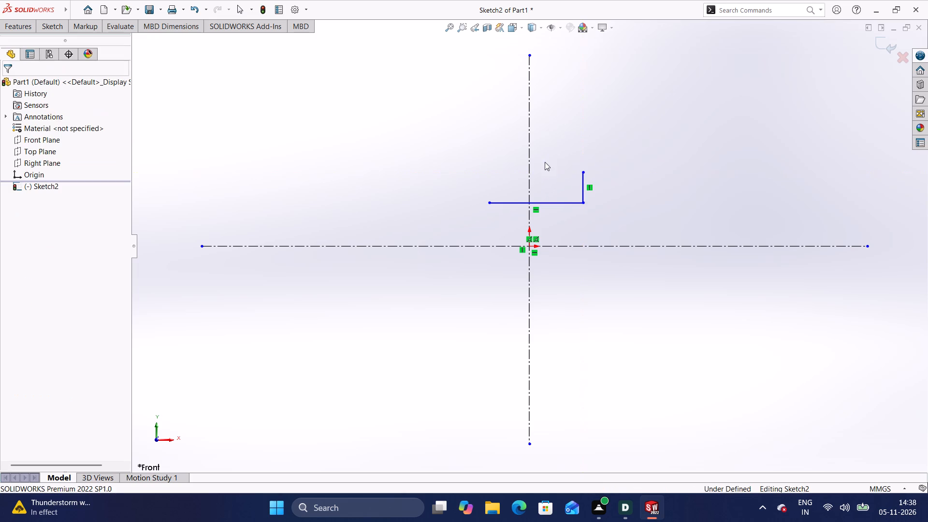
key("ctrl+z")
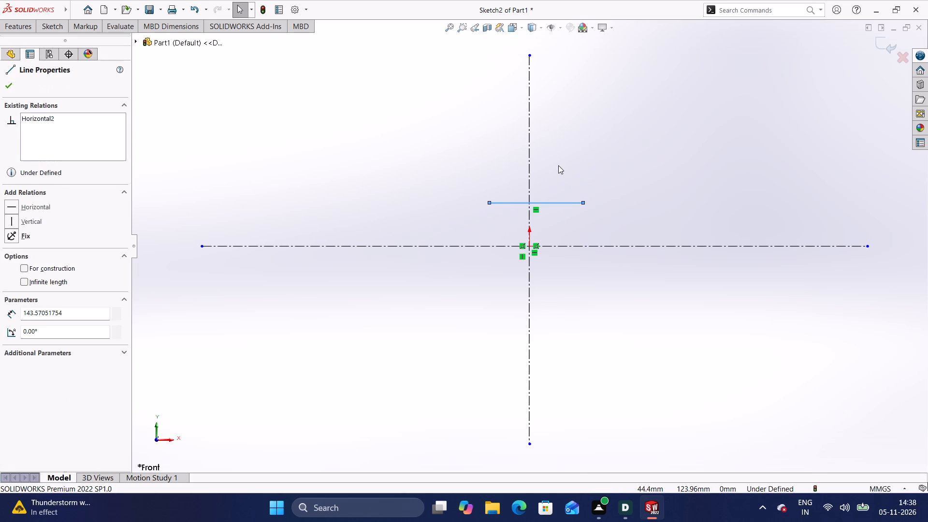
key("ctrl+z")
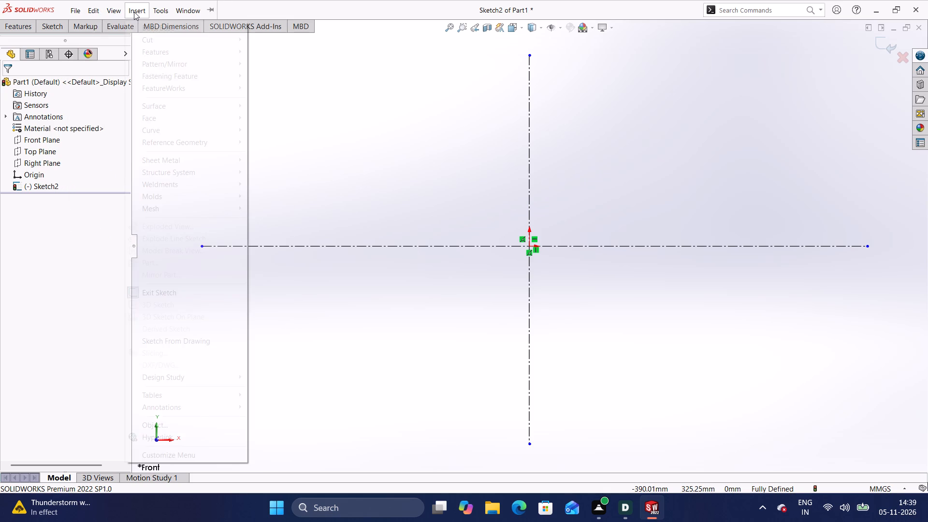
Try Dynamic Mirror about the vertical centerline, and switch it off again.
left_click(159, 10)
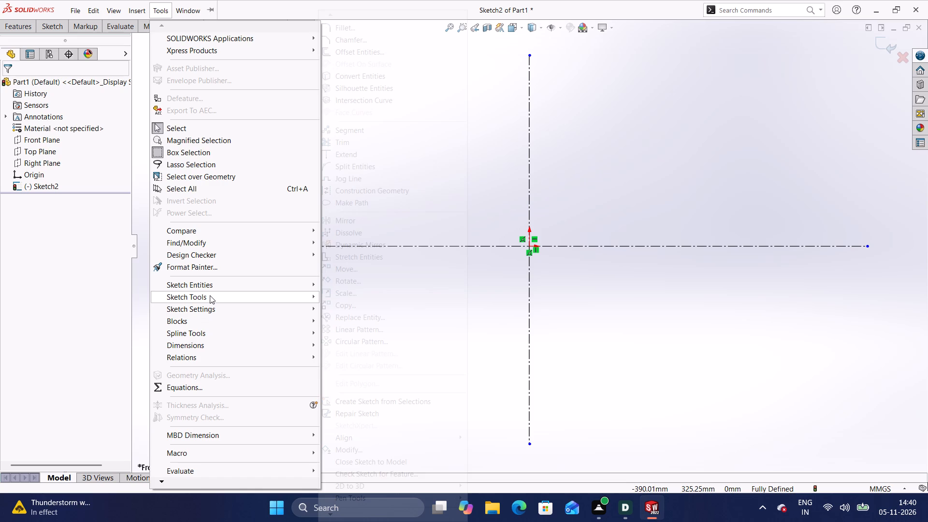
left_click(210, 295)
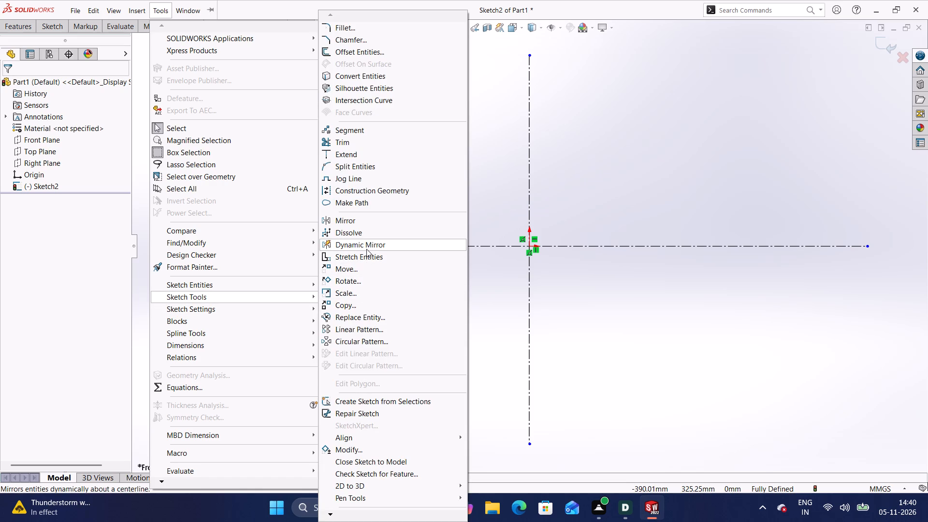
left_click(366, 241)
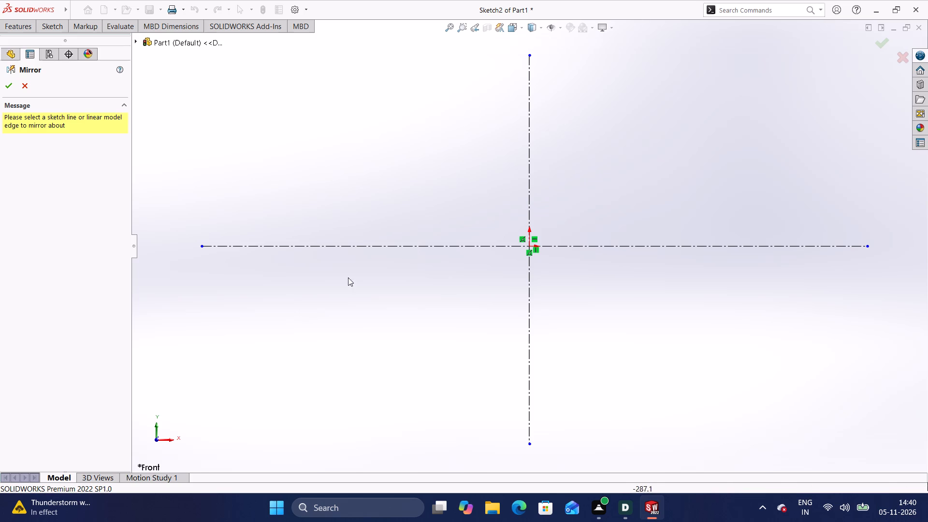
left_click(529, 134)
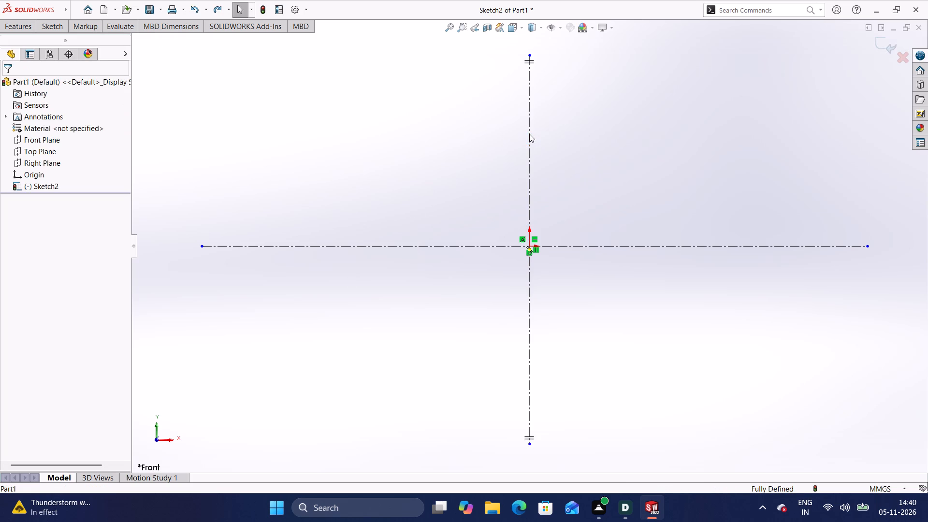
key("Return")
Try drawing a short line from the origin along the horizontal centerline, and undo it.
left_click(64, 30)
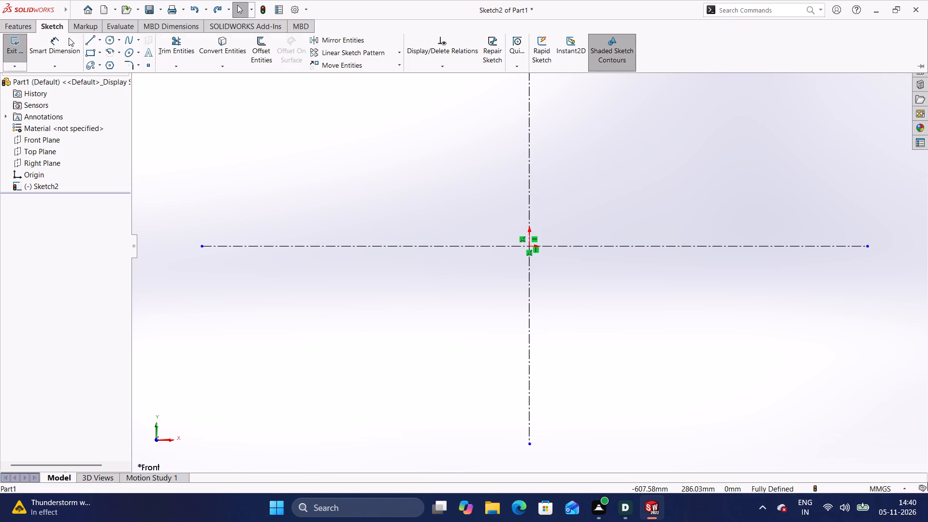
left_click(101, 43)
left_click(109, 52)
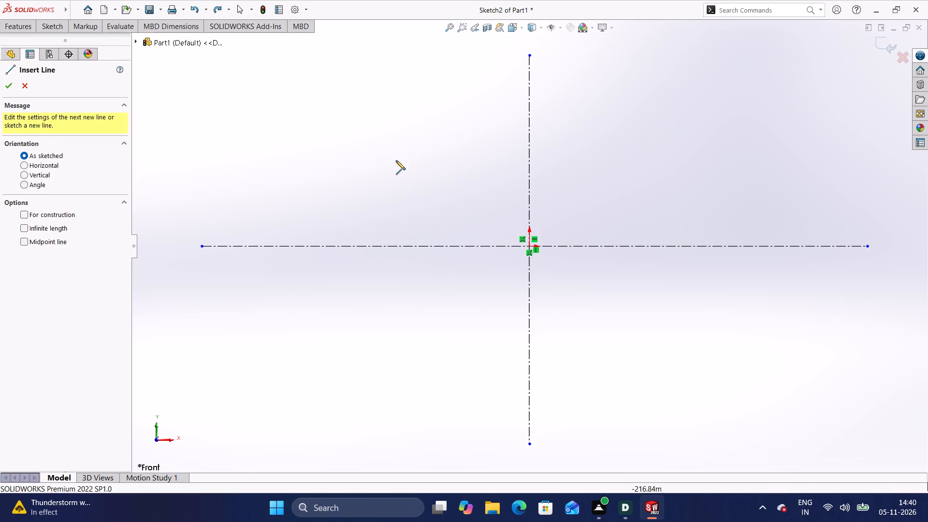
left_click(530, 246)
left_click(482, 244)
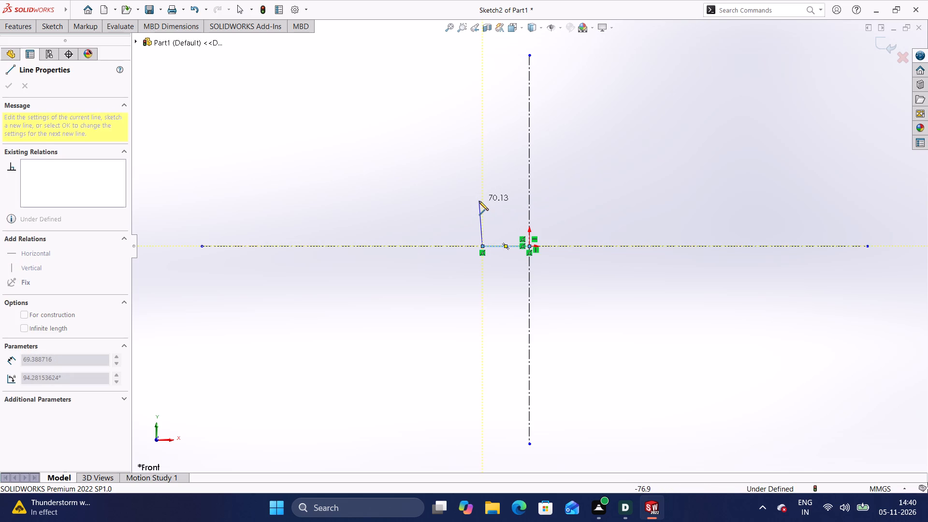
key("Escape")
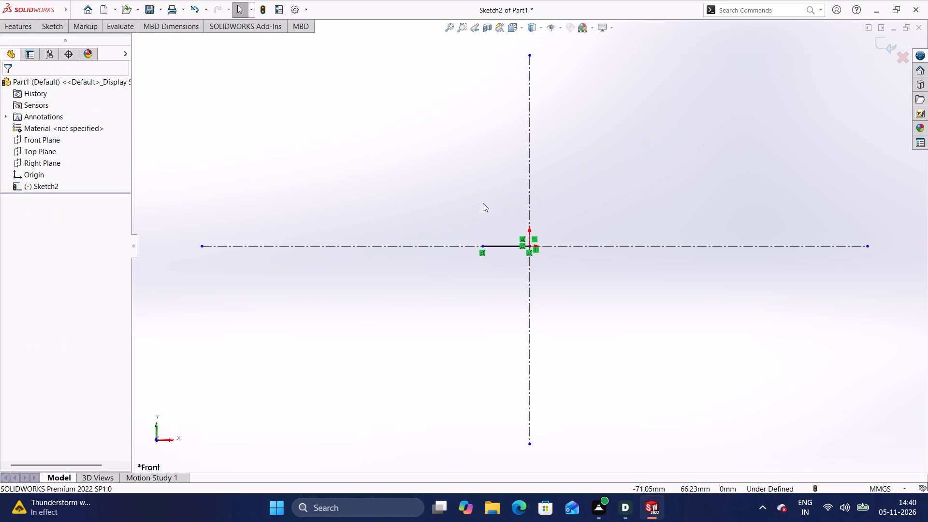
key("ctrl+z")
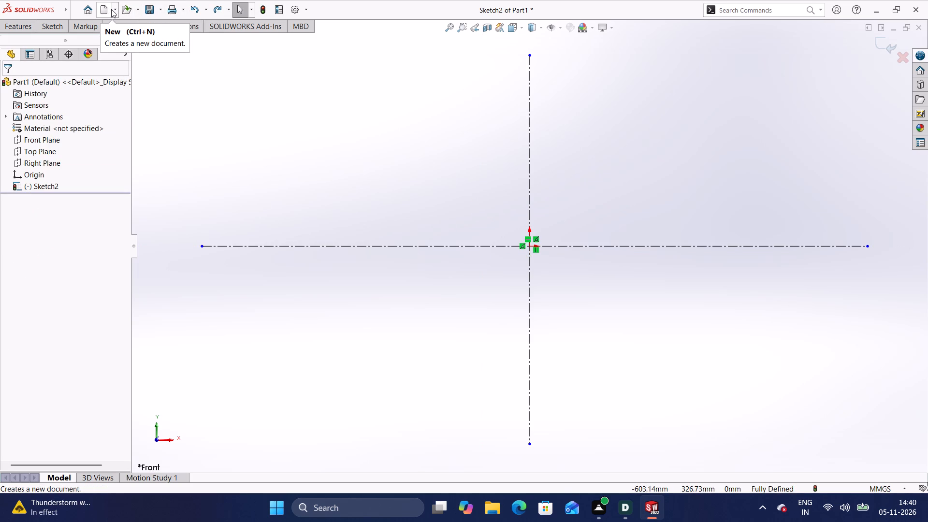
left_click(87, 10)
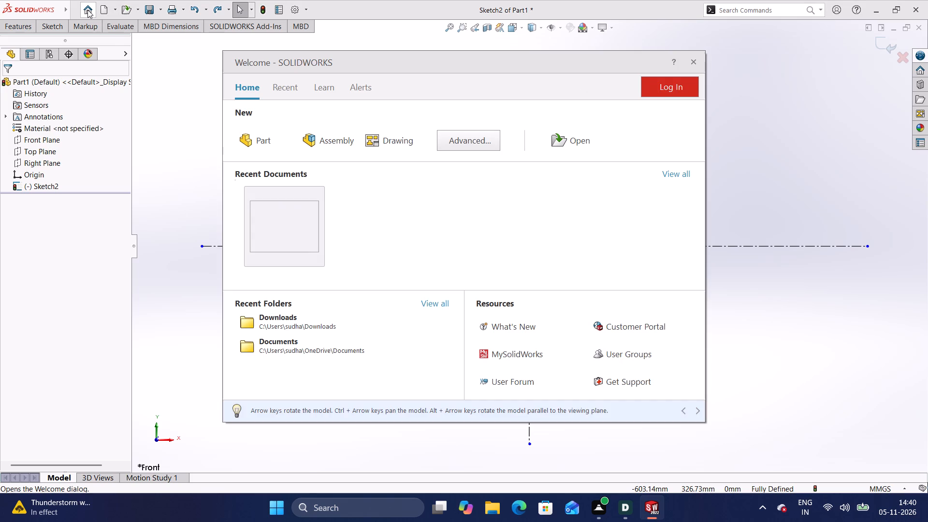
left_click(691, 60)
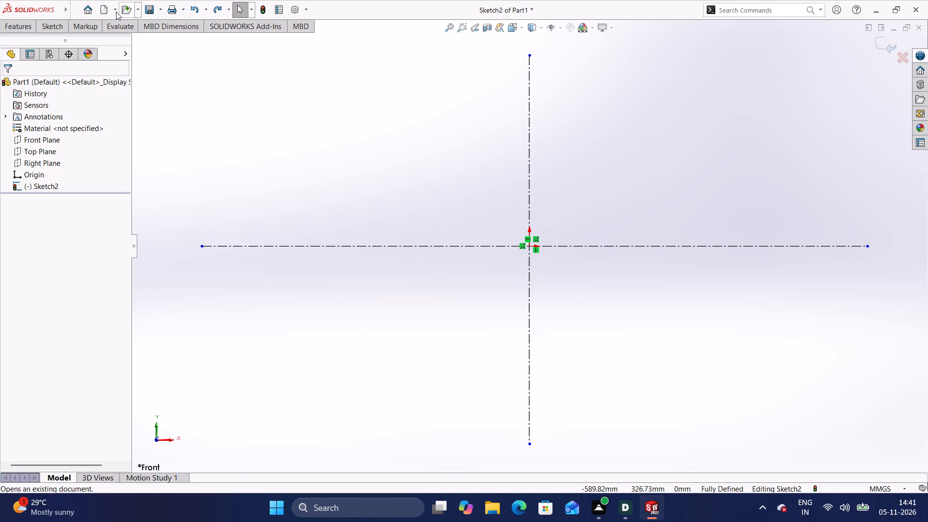
Turn on Dynamic Mirror for the sketch, using the vertical centerline as the mirror line.
left_click(25, 23)
left_click(44, 27)
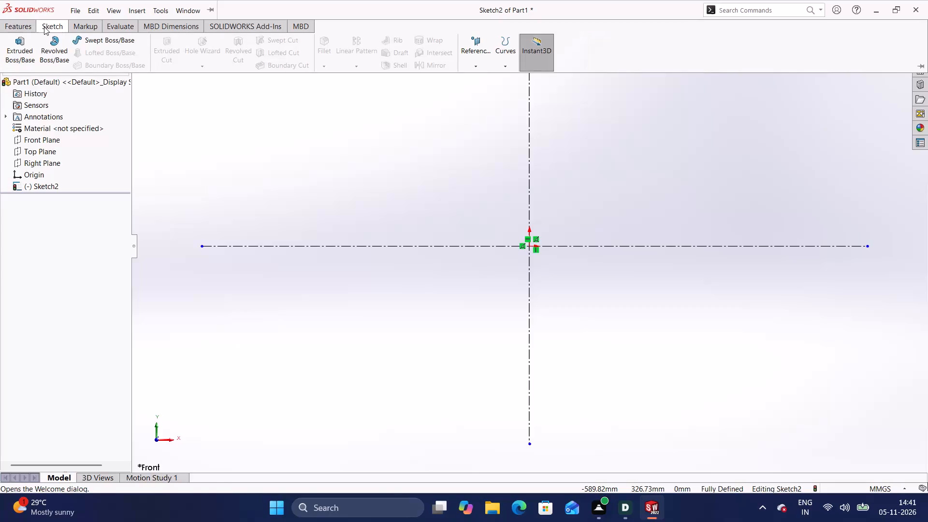
left_click(160, 11)
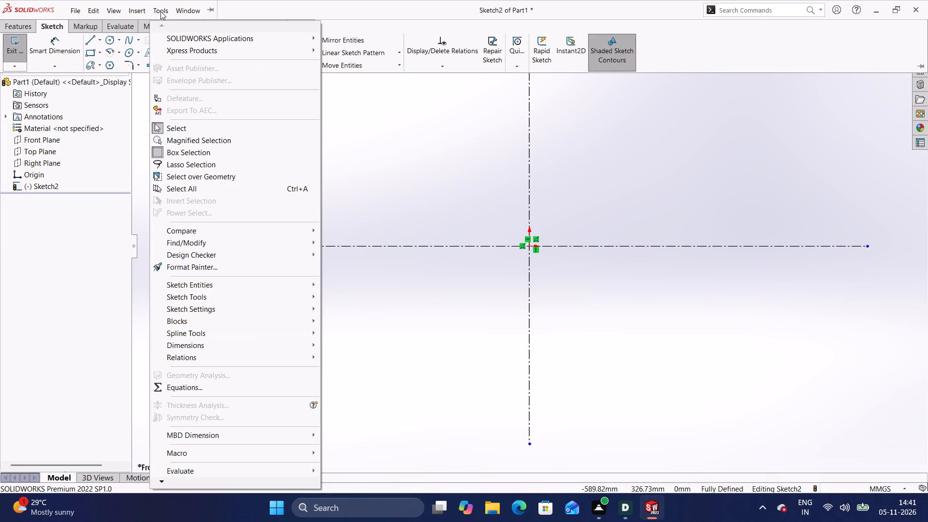
left_click(233, 292)
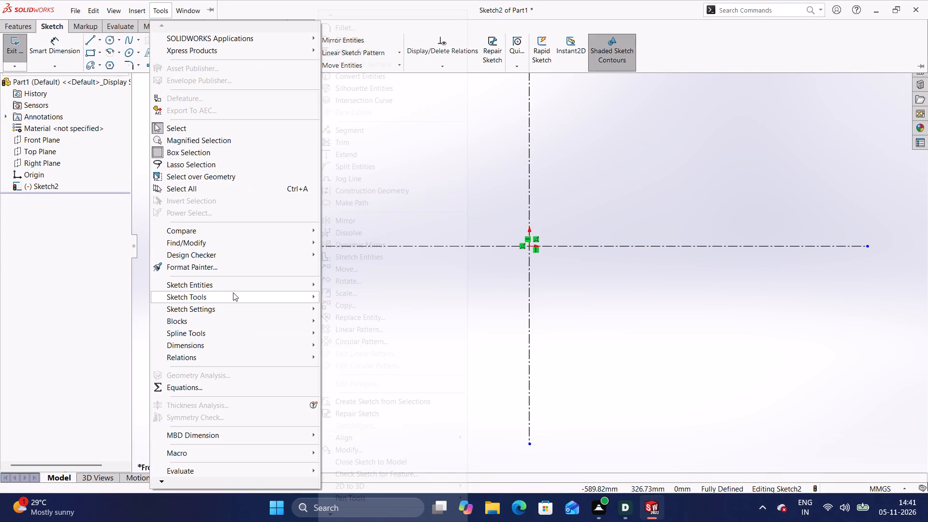
left_click(361, 244)
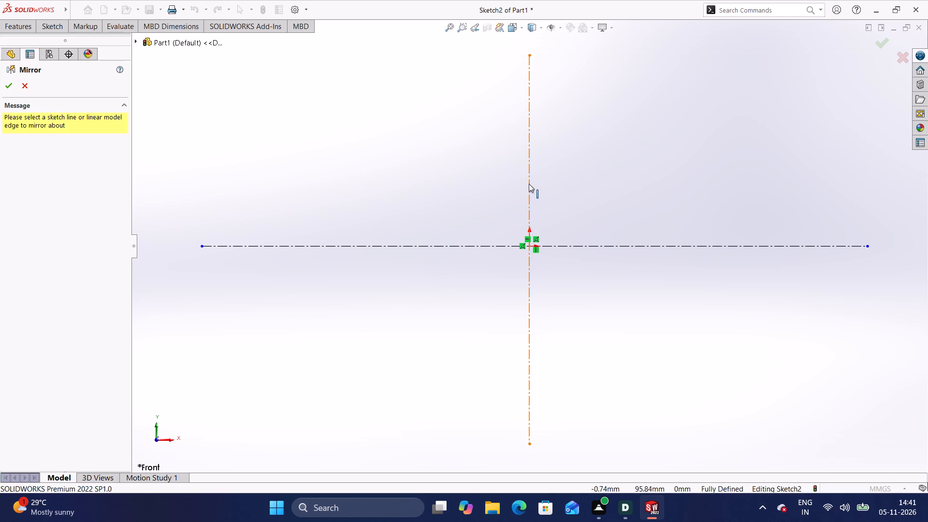
left_click(529, 183)
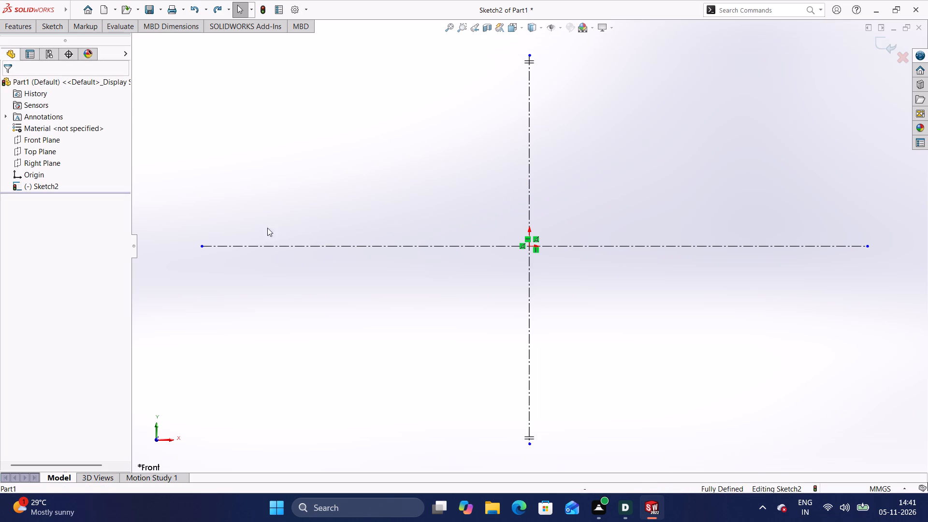
Sketch the mirrored hub outline from the origin: about 84 mm out along the horizontal centerline, straight up, and a horizontal shoulder back inward.
left_click(59, 28)
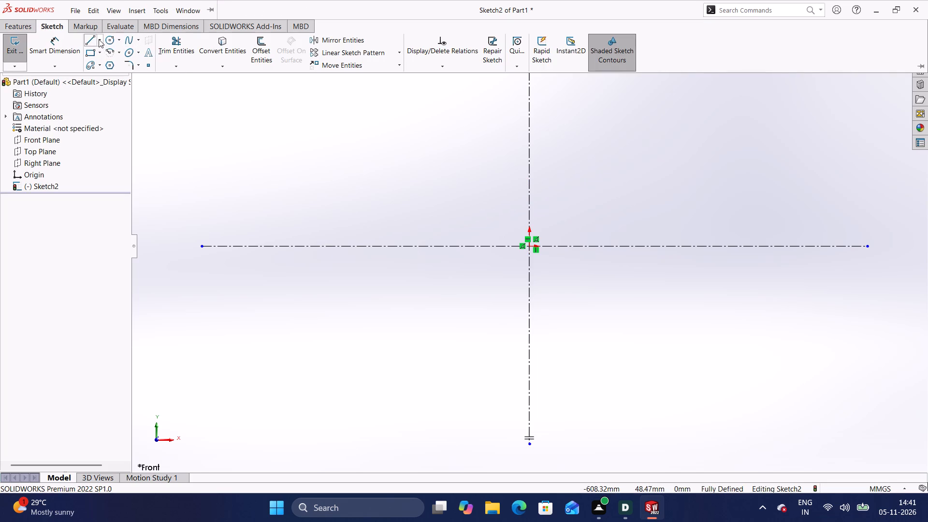
left_click(99, 39)
left_click(114, 53)
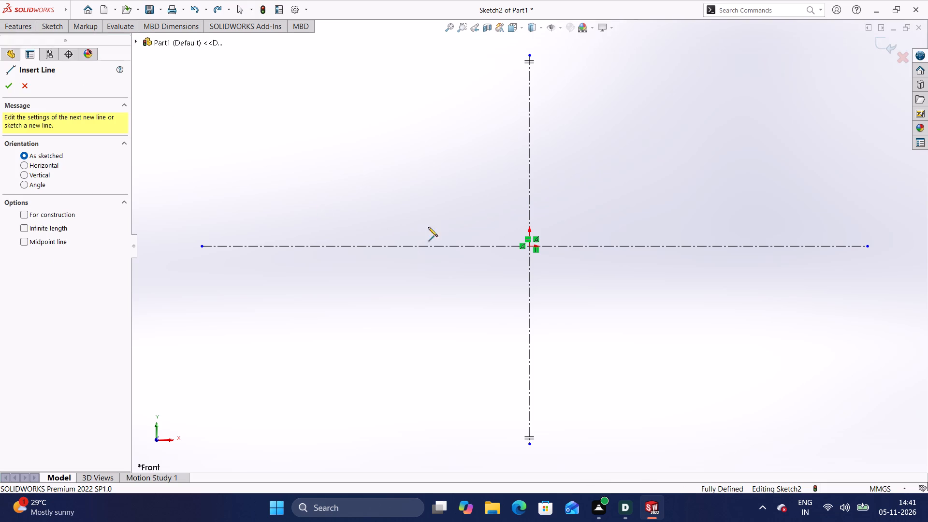
left_click(529, 246)
left_click(474, 245)
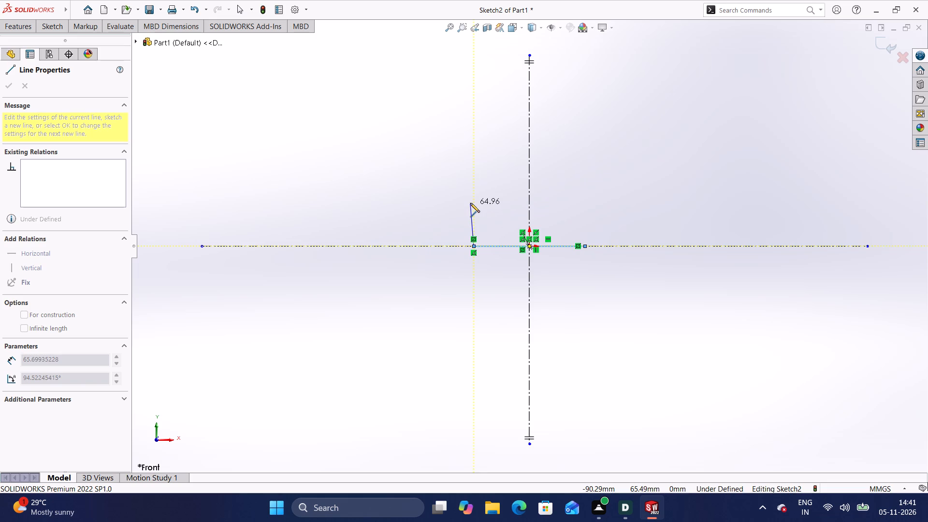
left_click(474, 208)
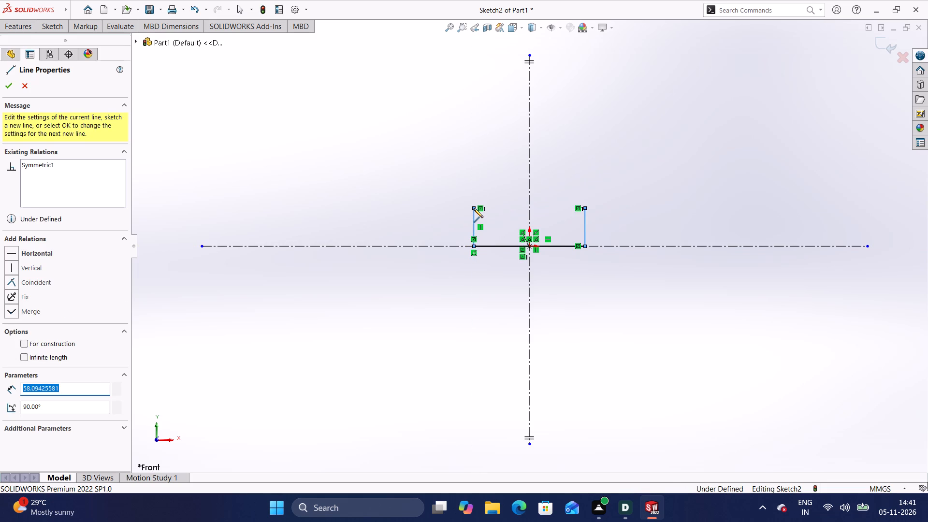
left_click(509, 208)
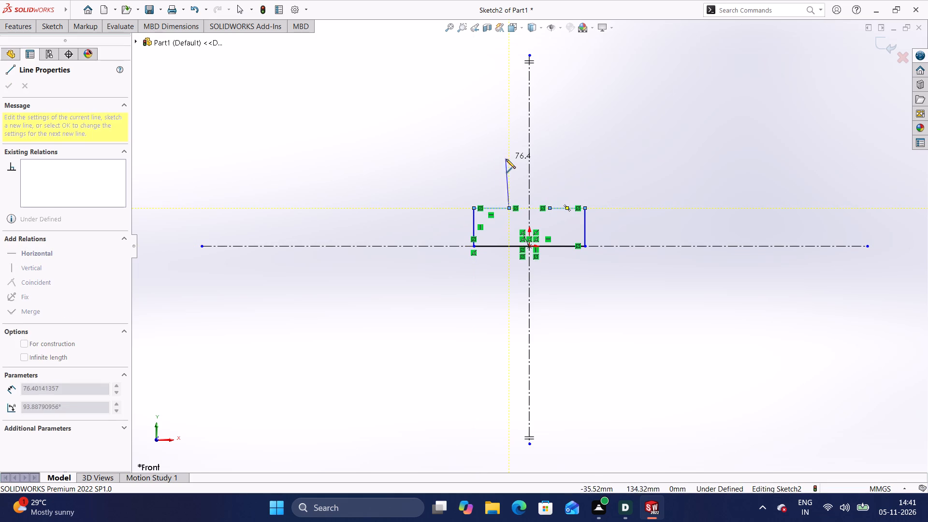
Complete the mirrored profile with a web about 76 mm tall, outward-flaring sides, vertical rim edges, about 43 mm rim tops, and a tapered central groove.
left_click(506, 159)
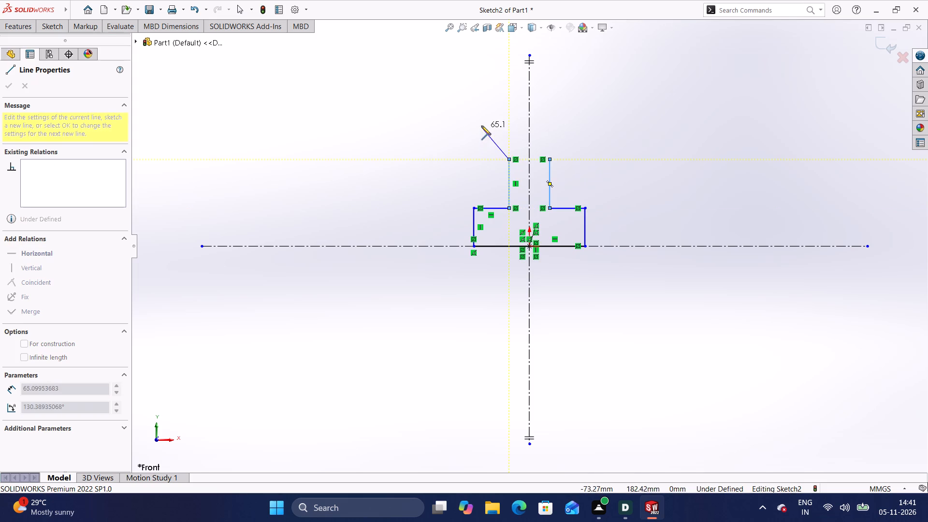
left_click(481, 121)
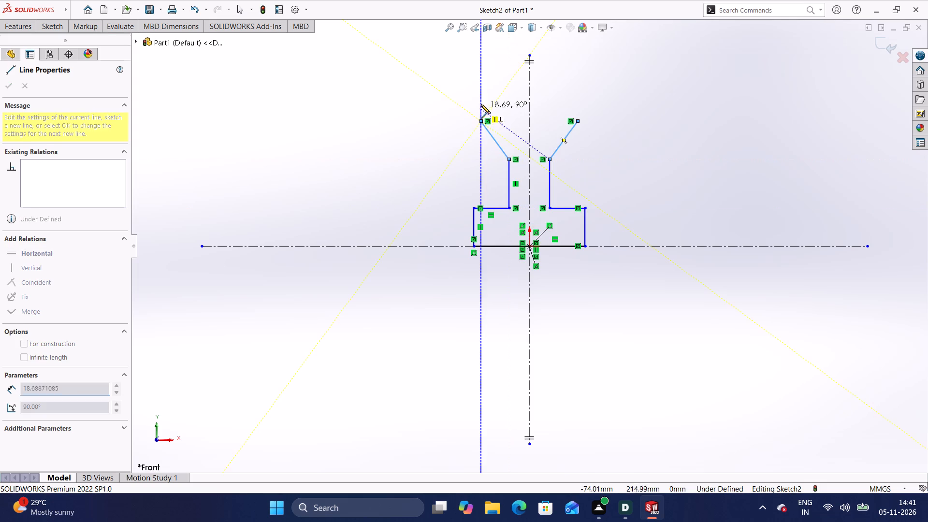
left_click(478, 84)
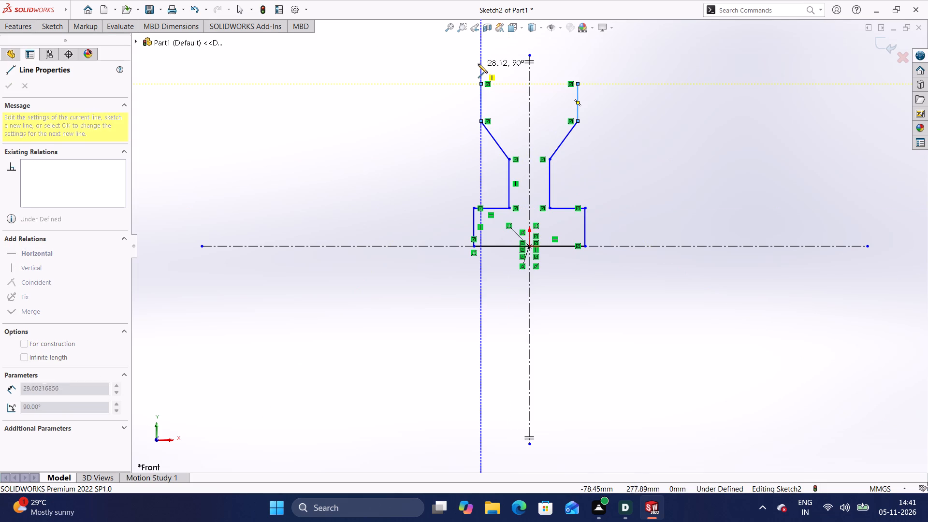
left_click(511, 85)
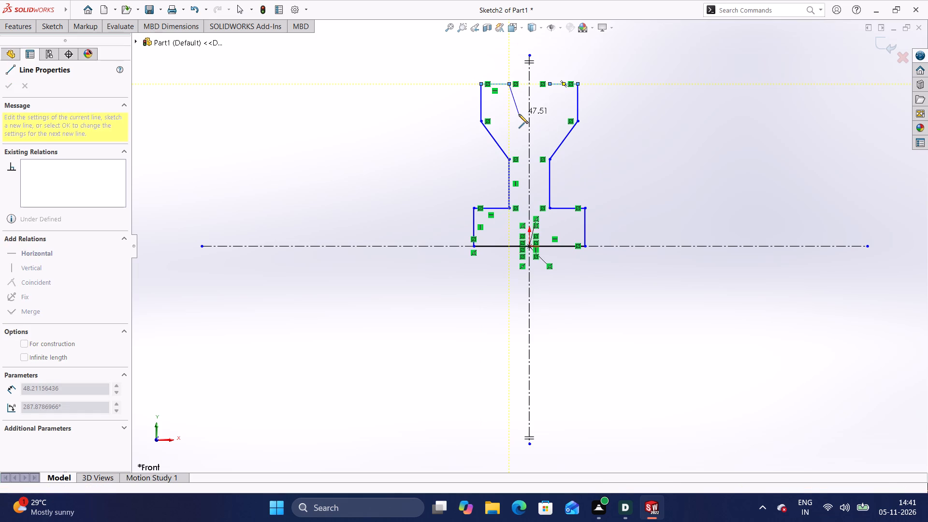
left_click(519, 114)
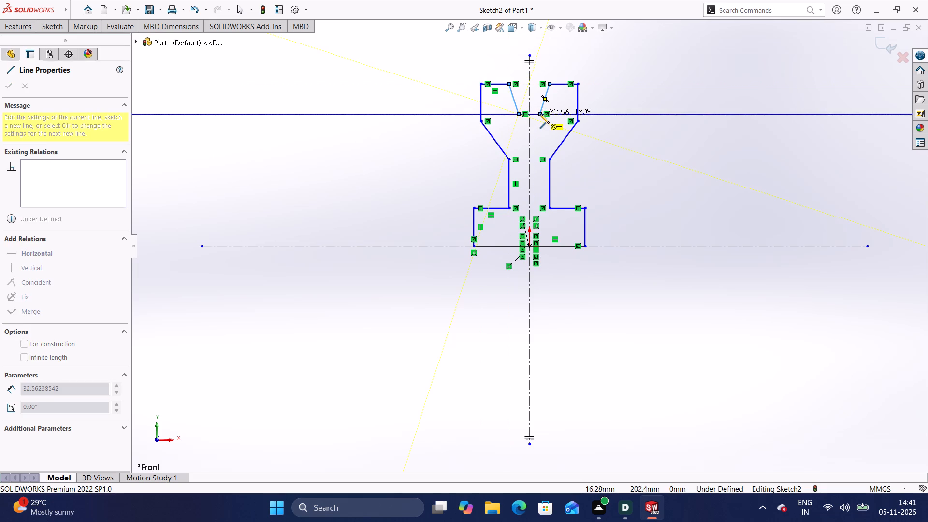
left_click(540, 114)
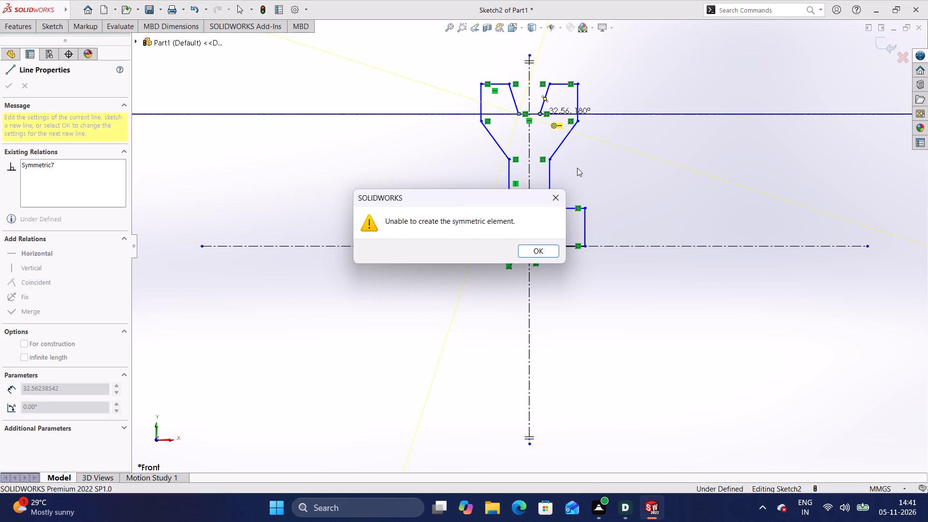
left_click(555, 195)
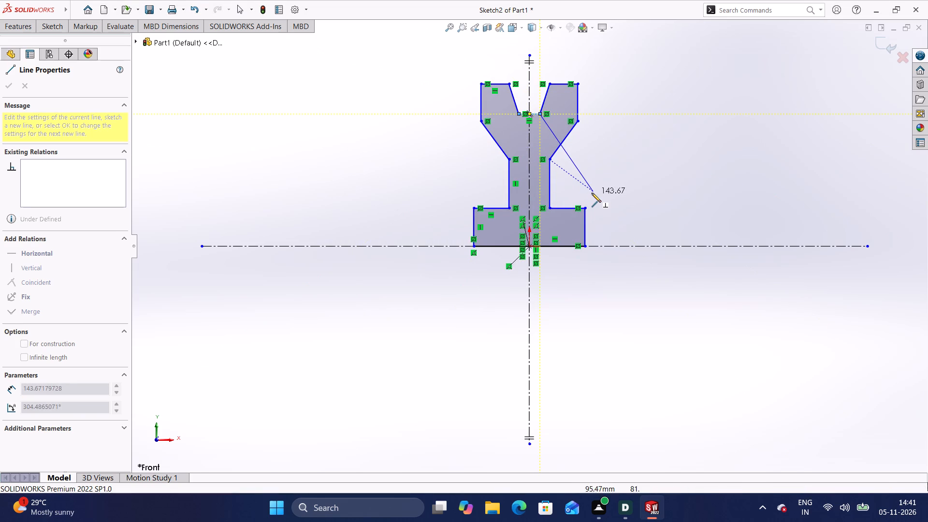
key("Escape")
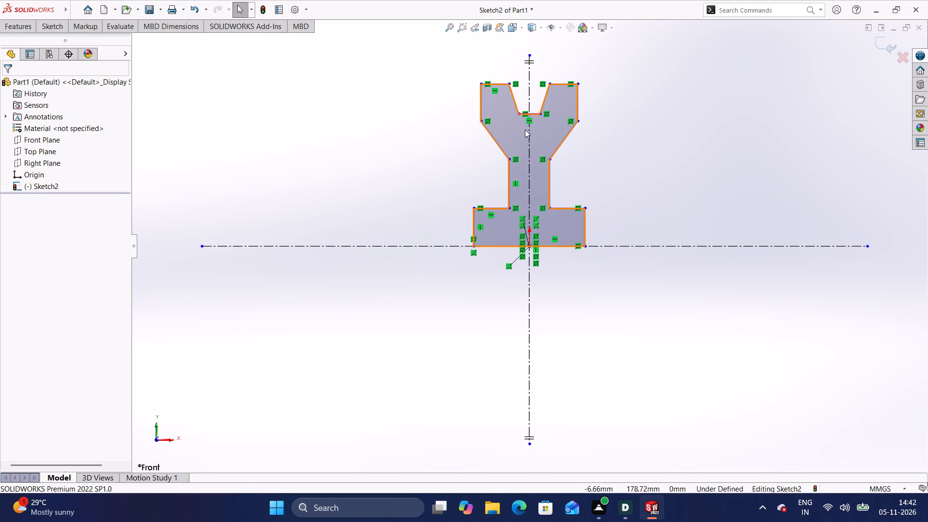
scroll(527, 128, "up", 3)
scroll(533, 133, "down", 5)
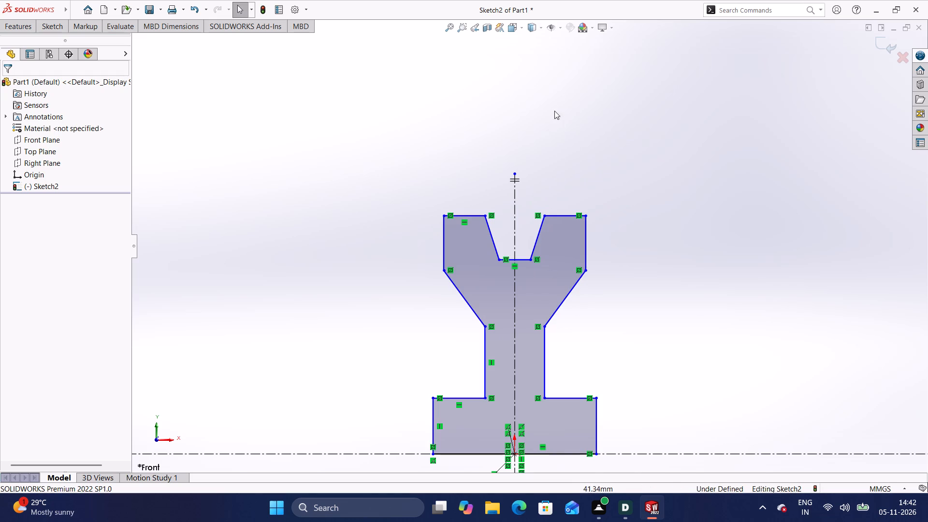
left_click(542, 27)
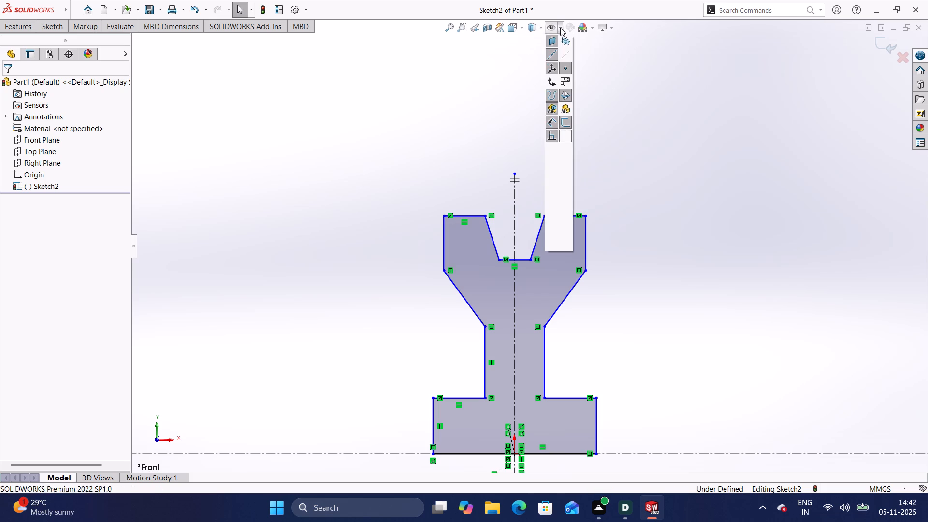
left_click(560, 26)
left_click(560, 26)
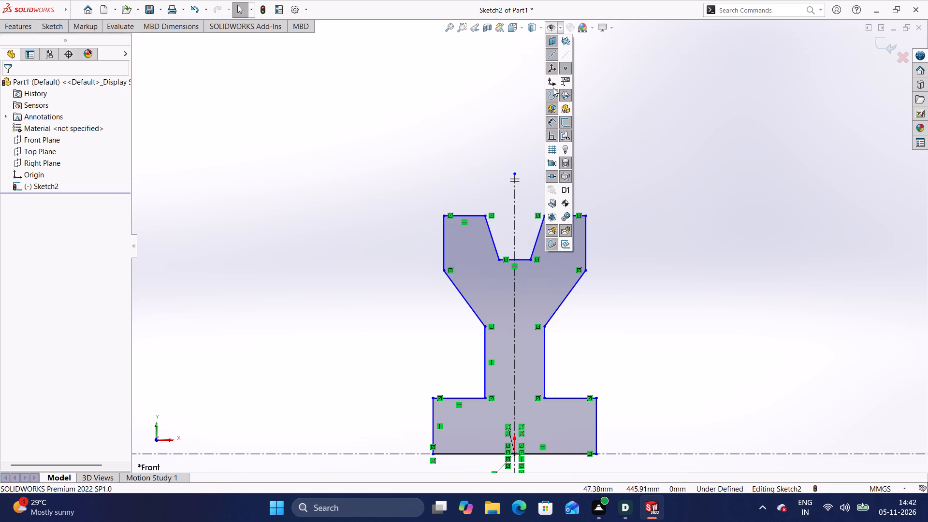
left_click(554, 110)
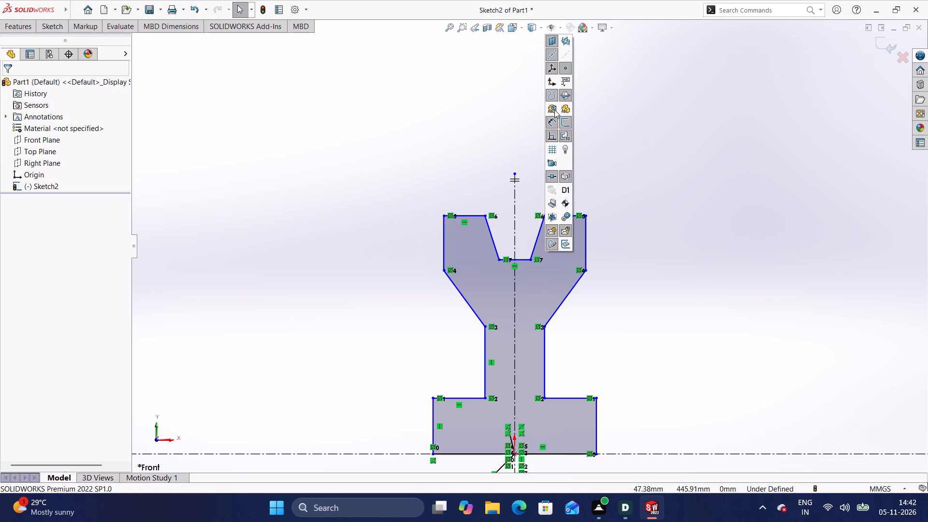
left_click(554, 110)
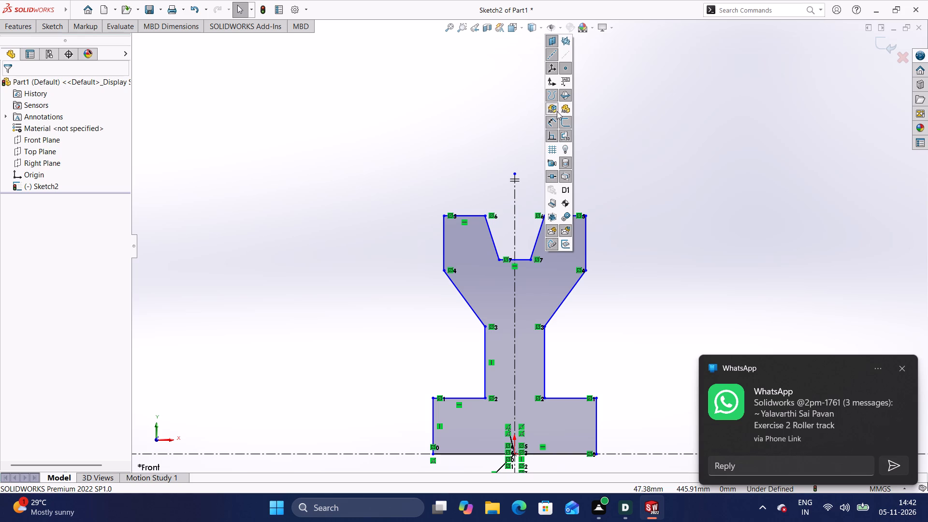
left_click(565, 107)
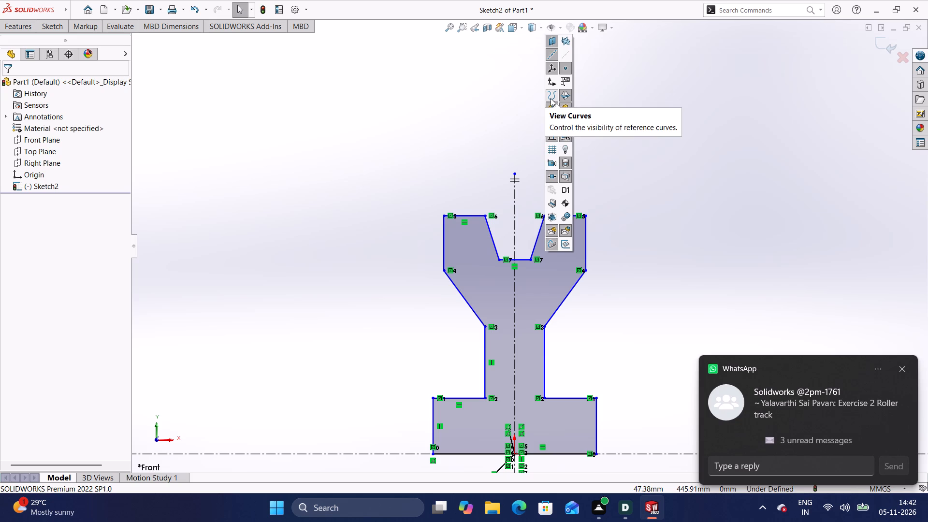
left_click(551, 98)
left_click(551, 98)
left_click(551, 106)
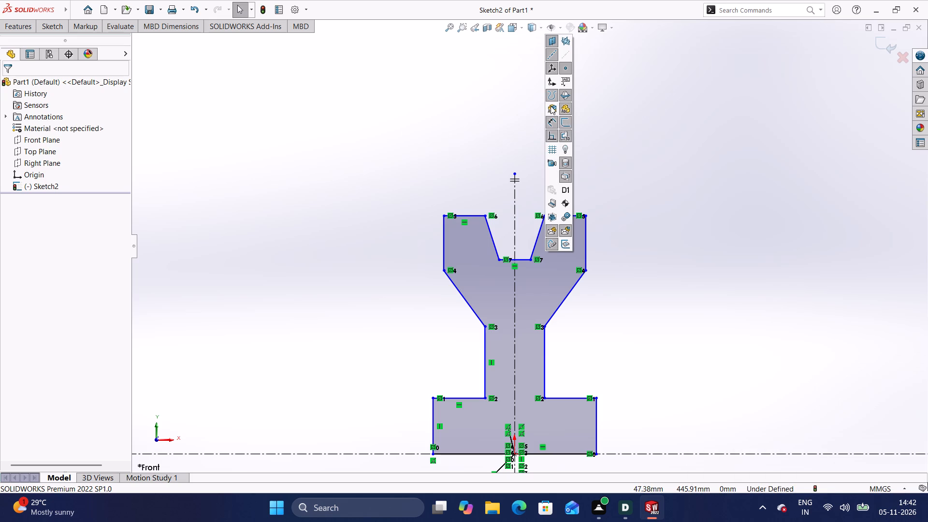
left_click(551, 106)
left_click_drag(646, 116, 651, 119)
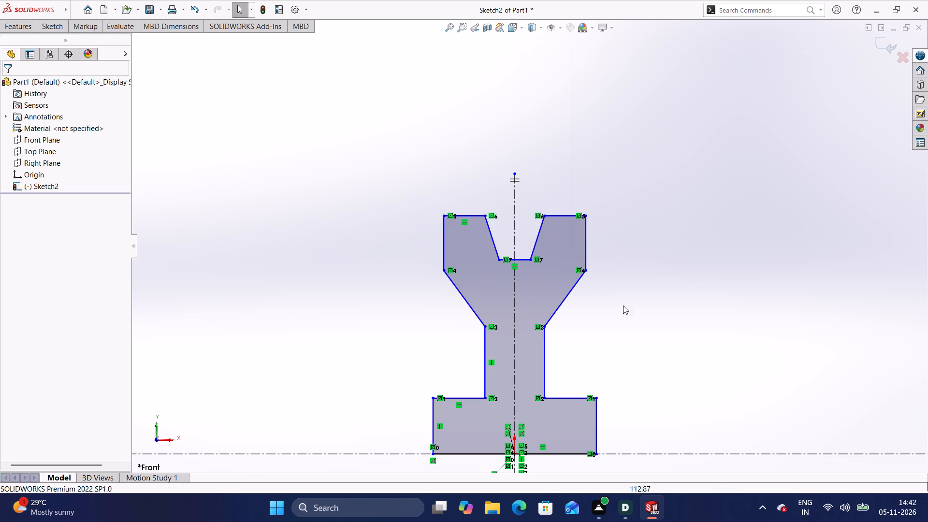
Dimension the profile's bottom line along the horizontal centerline to 16 mm.
scroll(599, 402, "down", 1)
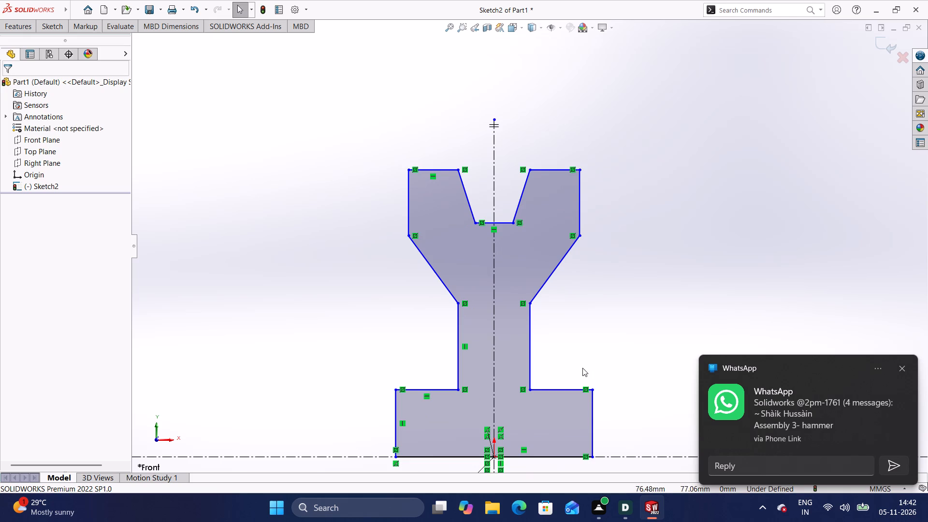
scroll(581, 367, "up", 3)
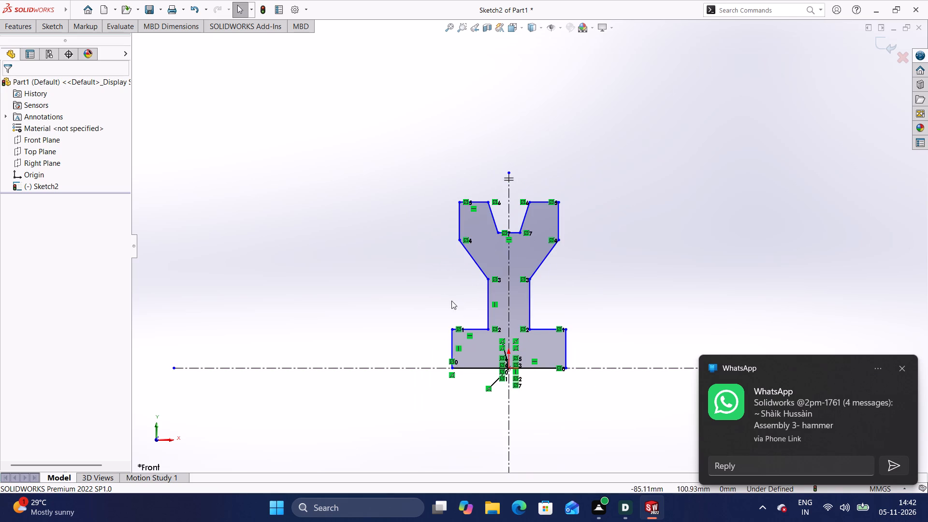
scroll(442, 290, "up", 1)
scroll(442, 290, "down", 2)
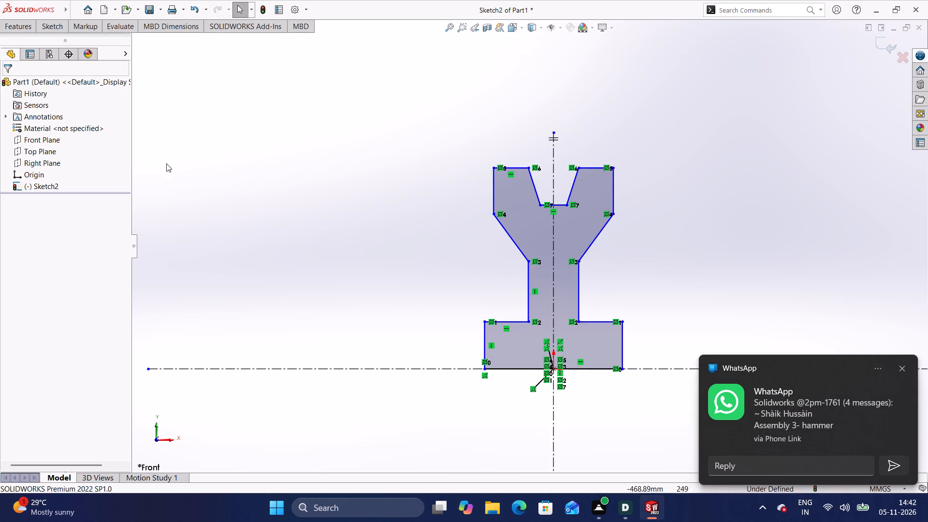
left_click(49, 21)
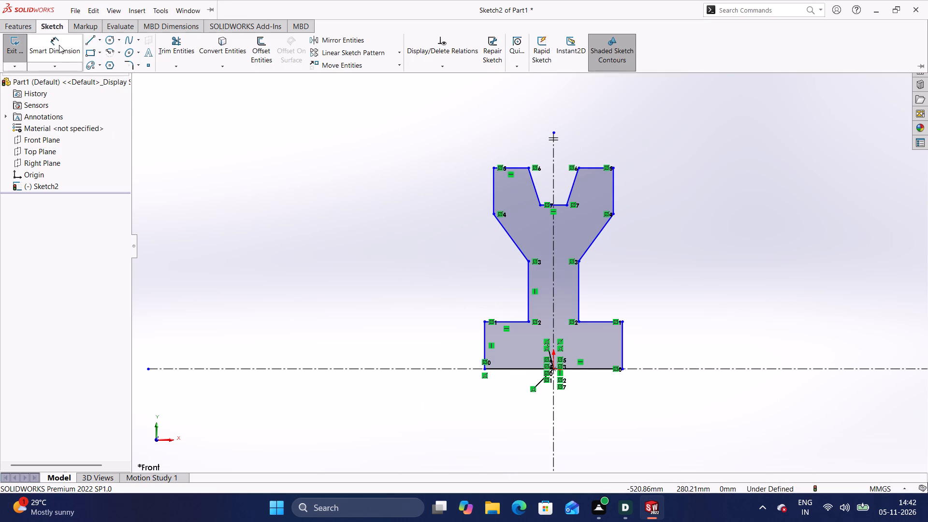
left_click(59, 45)
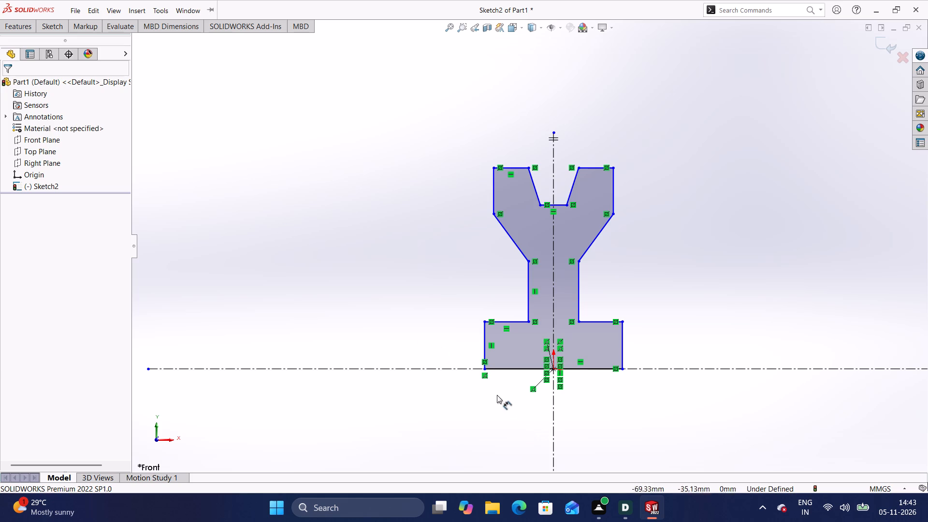
left_click(513, 368)
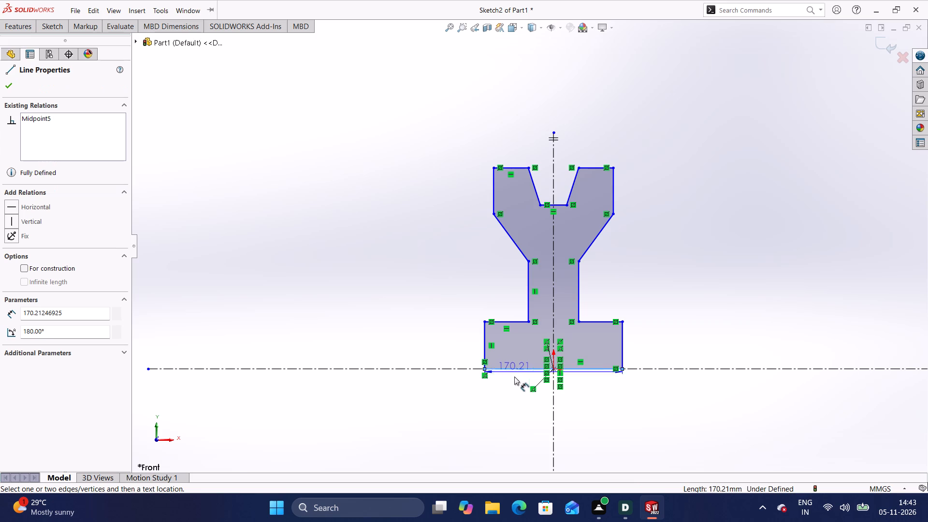
left_click(518, 407)
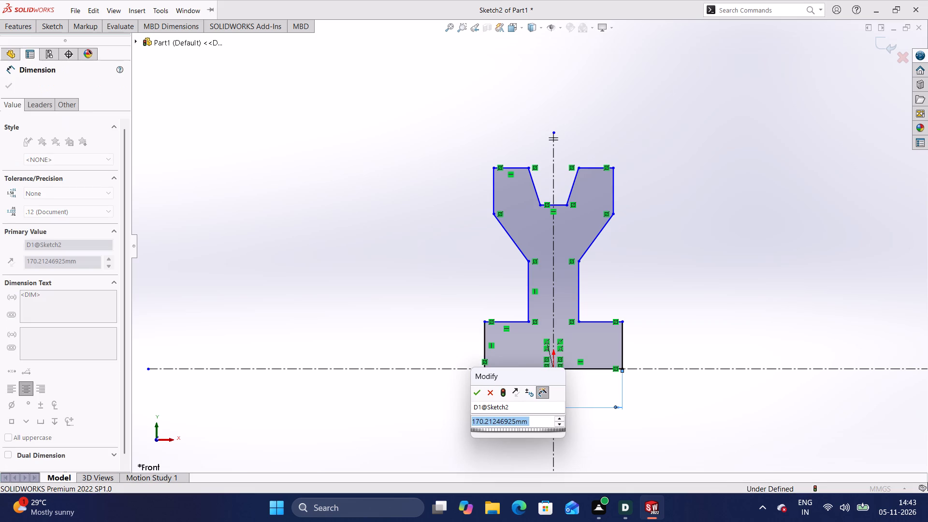
left_click(537, 417)
key("BackSpace")
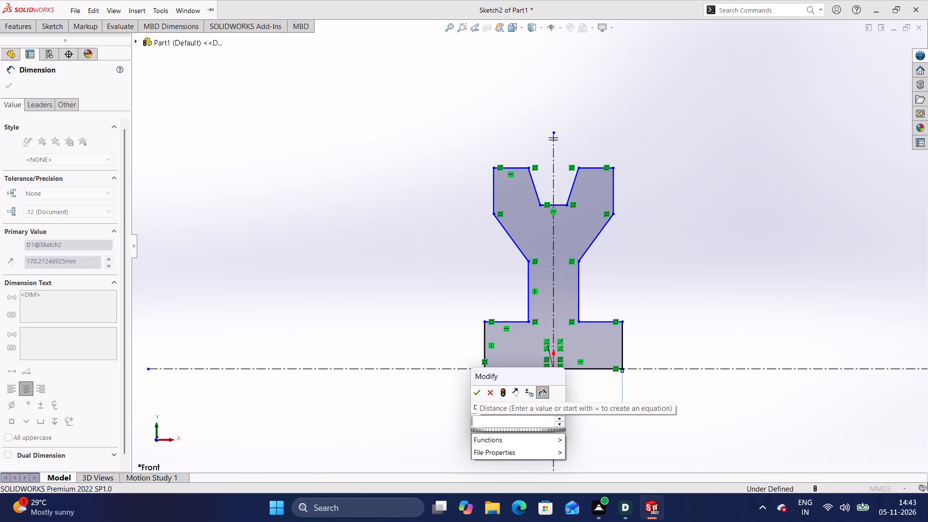
type("16")
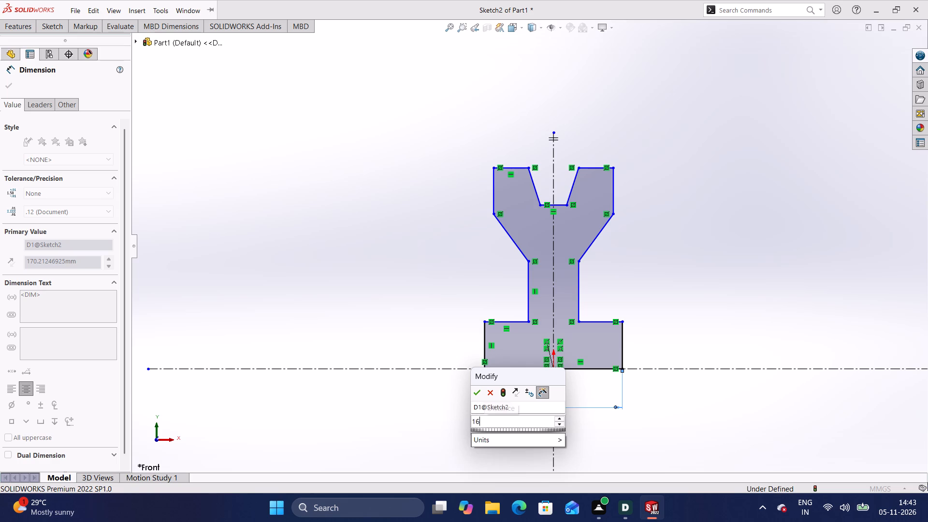
key("Return")
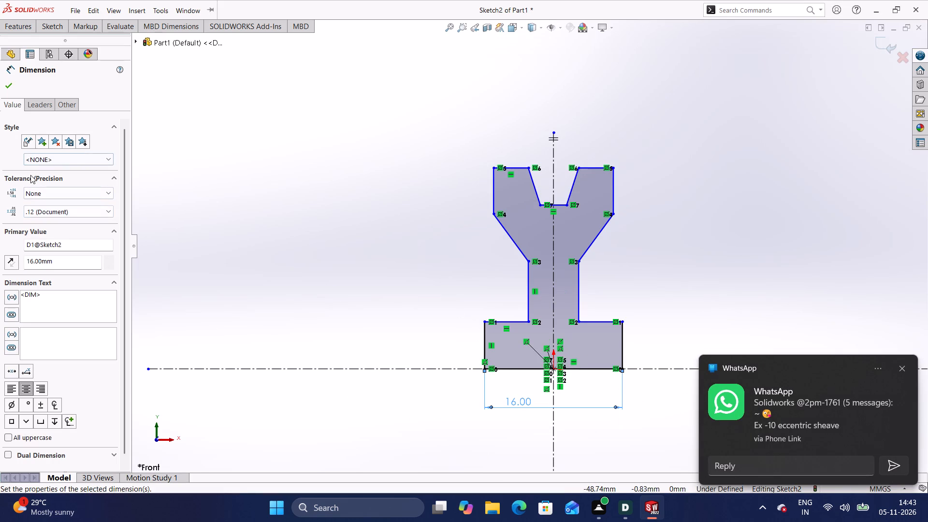
Dimension the vertical distance from the rim's outer top corner to the end of the bottom line as 35 mm.
left_click(58, 24)
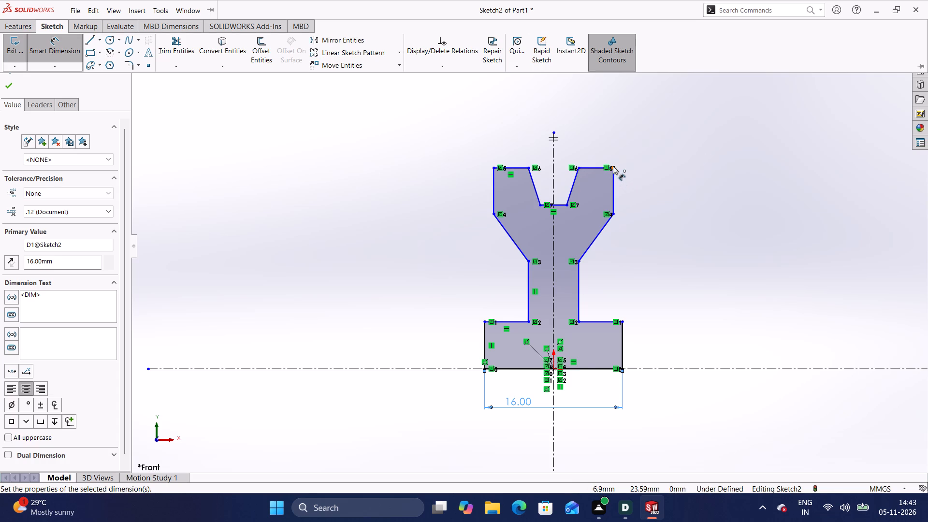
left_click(613, 166)
left_click(623, 369)
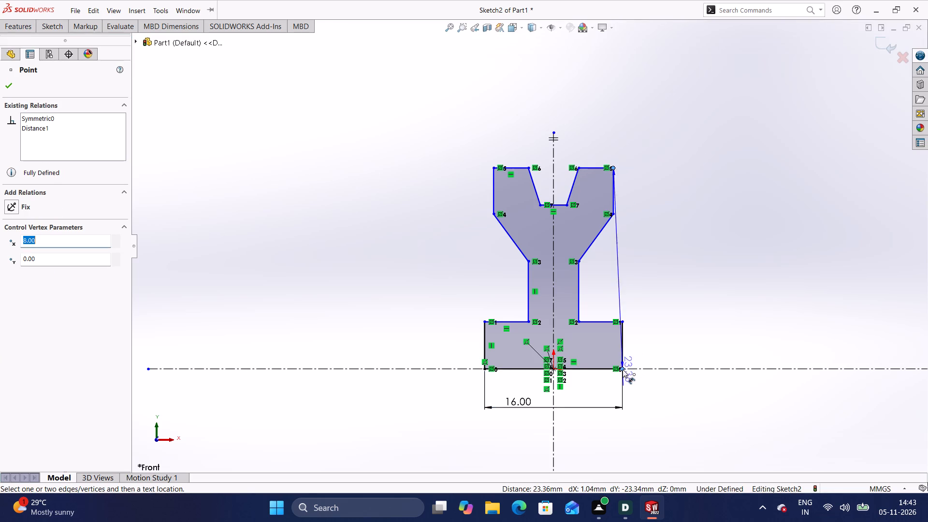
left_click(692, 333)
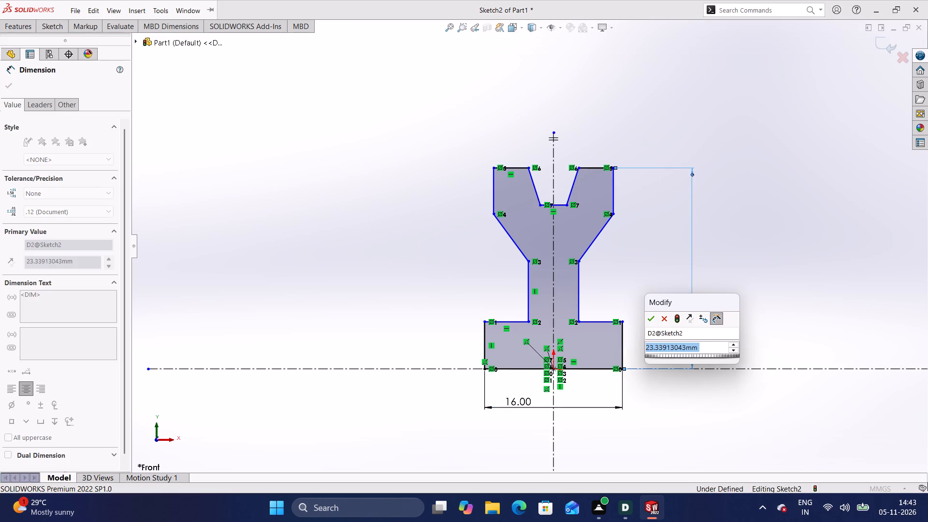
left_click(710, 345)
key("BackSpace")
key("BackSpace")
key("BackSpace")
key("BackSpace")
key("BackSpace")
key("BackSpace")
key("BackSpace")
key("BackSpace")
key("BackSpace")
key("BackSpace")
key("BackSpace")
key("BackSpace")
key("BackSpace")
key("BackSpace")
key("BackSpace")
key("BackSpace")
key("BackSpace")
key("BackSpace")
key("BackSpace")
key("BackSpace")
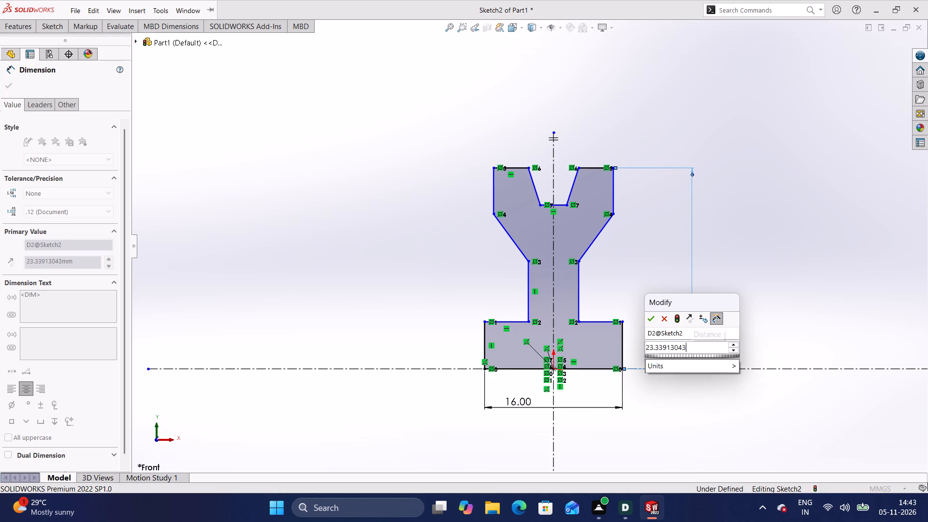
key("BackSpace")
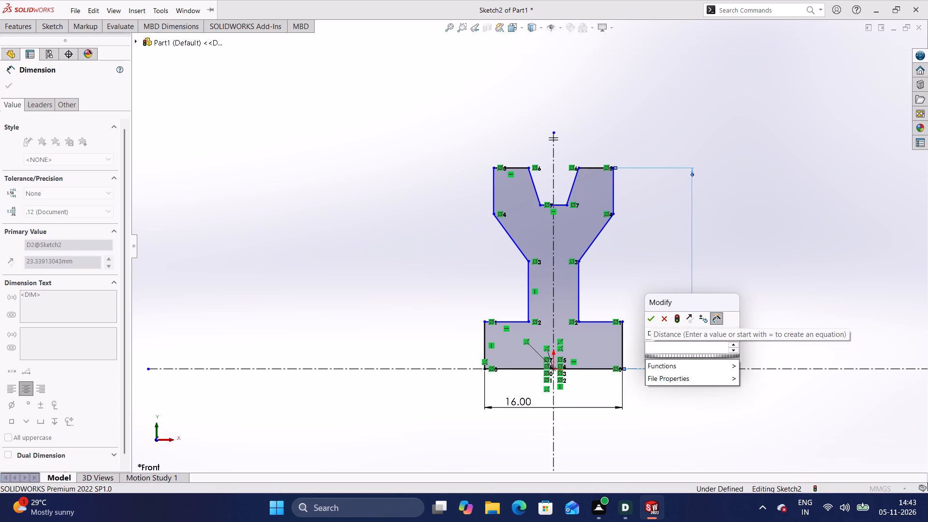
type("35")
key("Return")
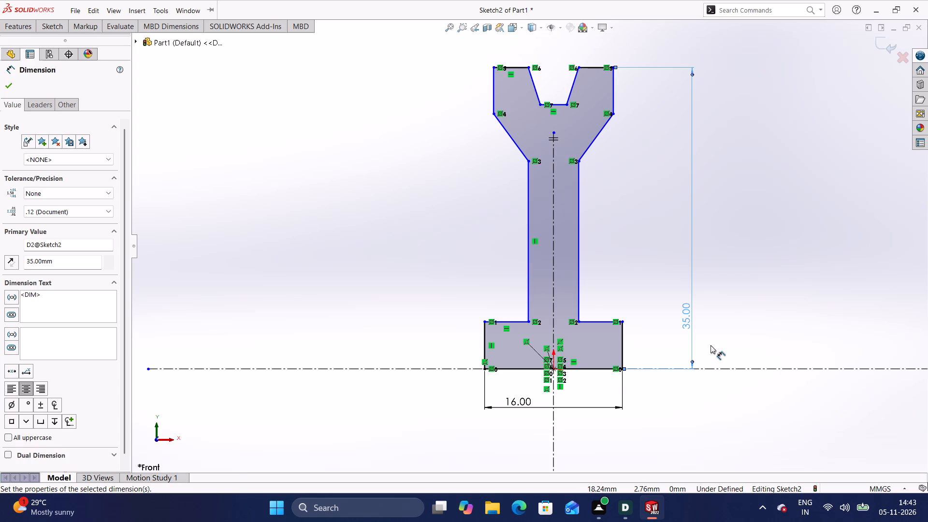
left_click(710, 343)
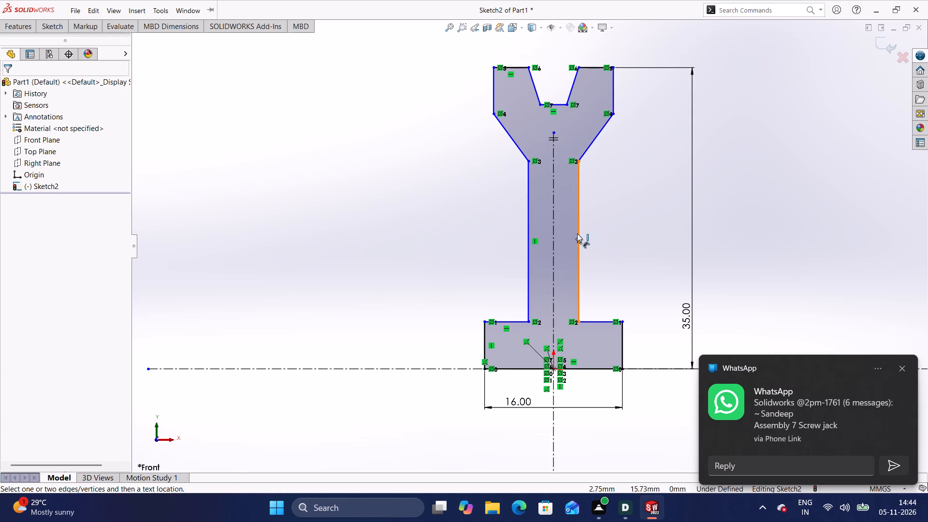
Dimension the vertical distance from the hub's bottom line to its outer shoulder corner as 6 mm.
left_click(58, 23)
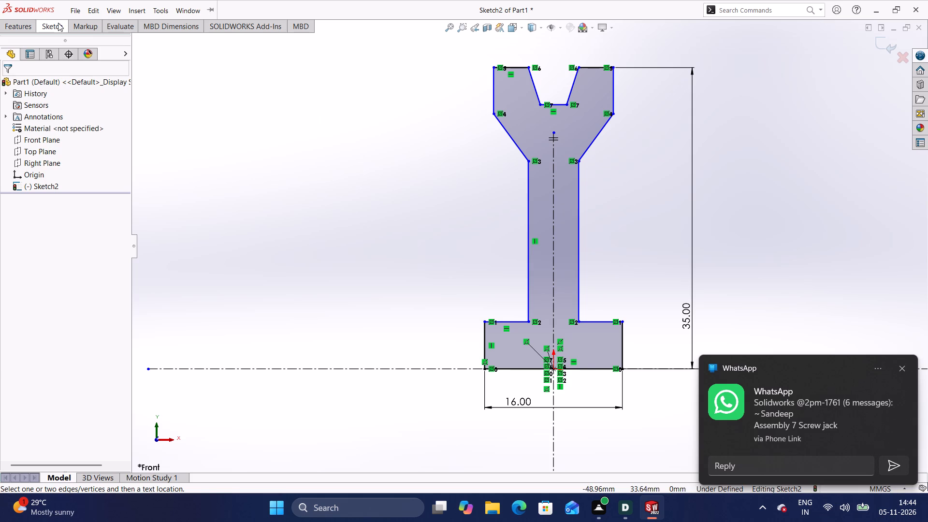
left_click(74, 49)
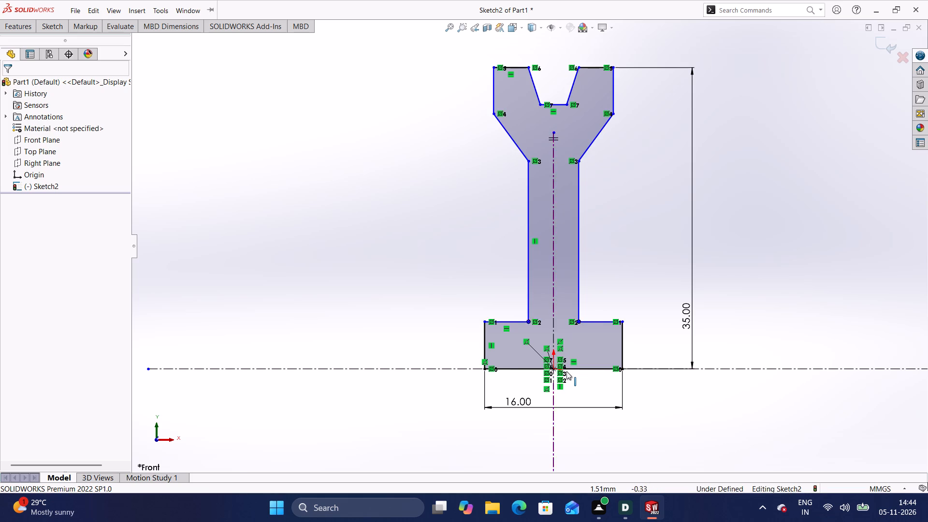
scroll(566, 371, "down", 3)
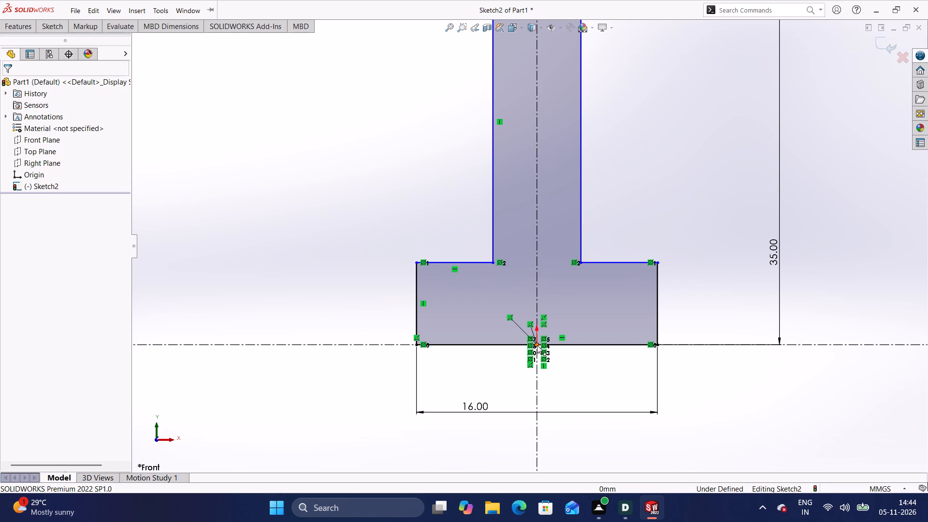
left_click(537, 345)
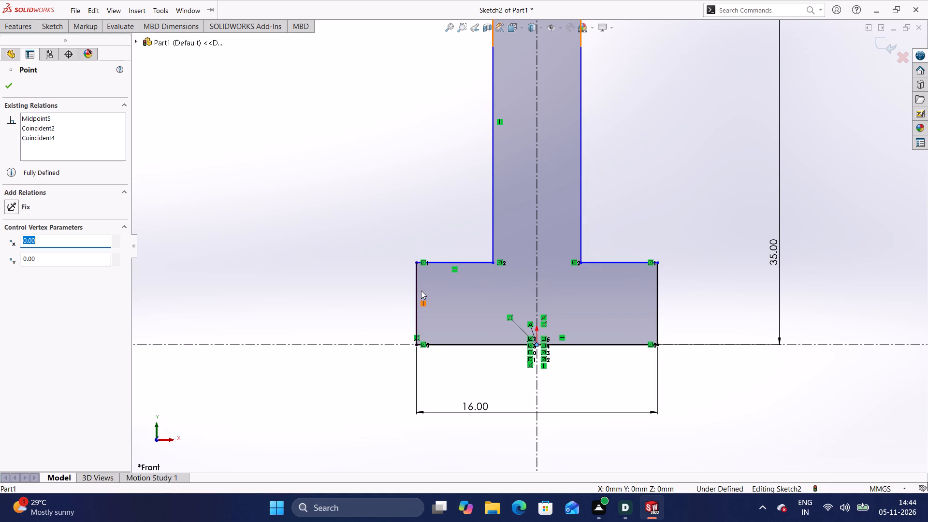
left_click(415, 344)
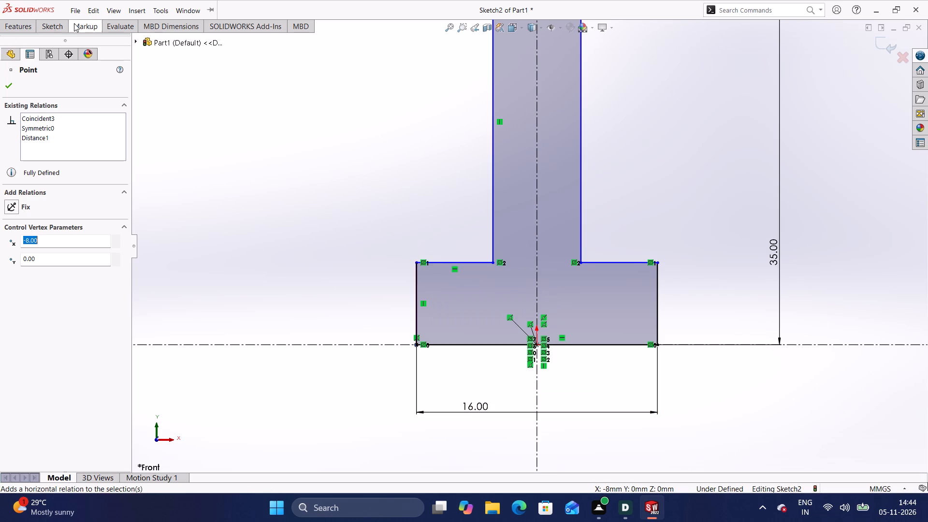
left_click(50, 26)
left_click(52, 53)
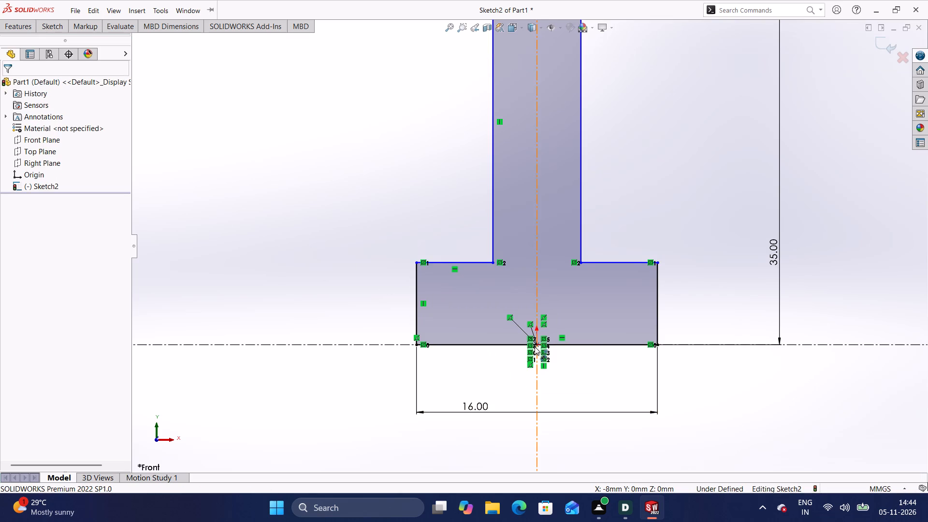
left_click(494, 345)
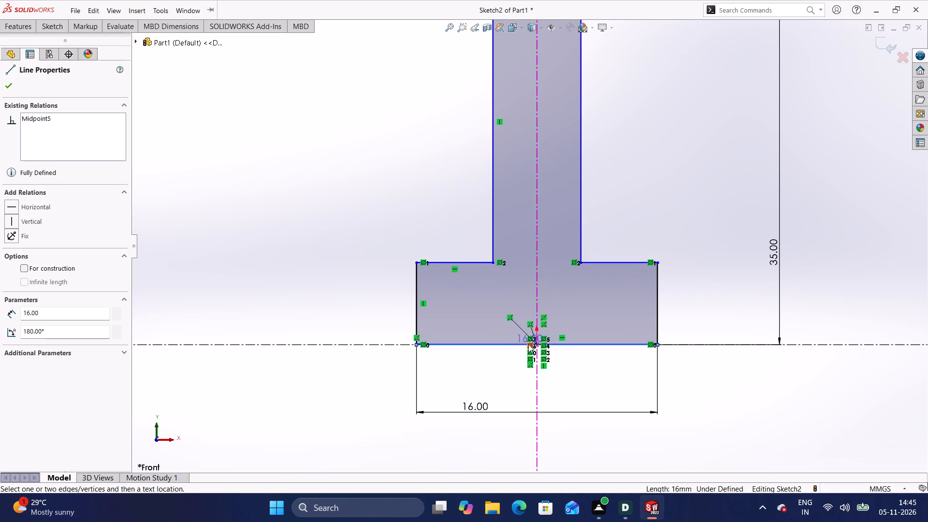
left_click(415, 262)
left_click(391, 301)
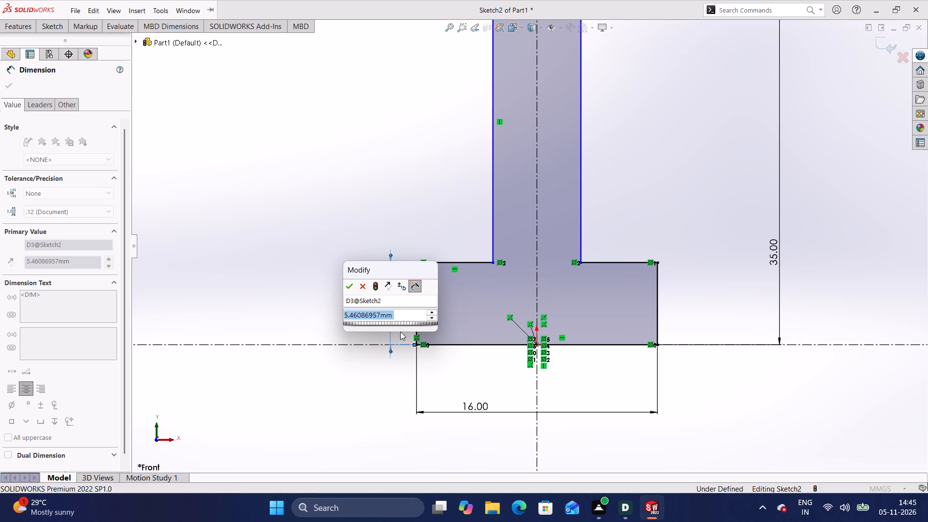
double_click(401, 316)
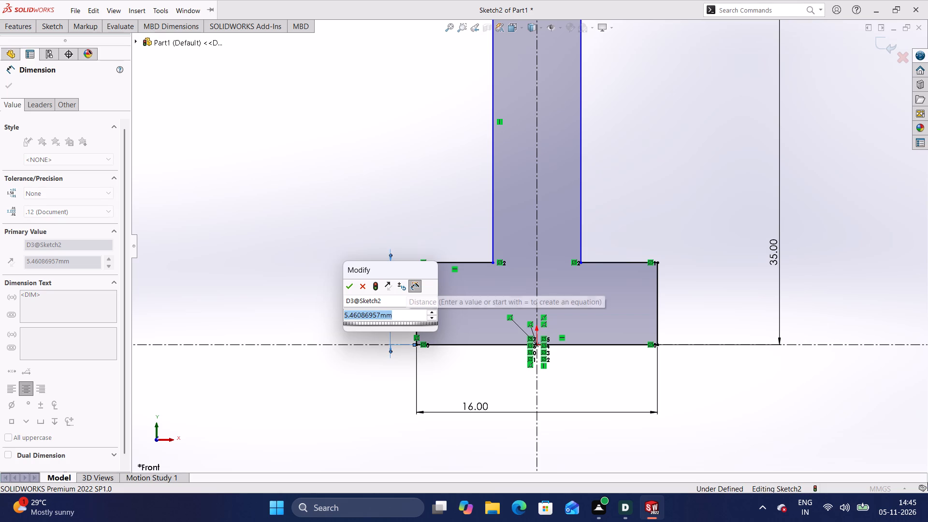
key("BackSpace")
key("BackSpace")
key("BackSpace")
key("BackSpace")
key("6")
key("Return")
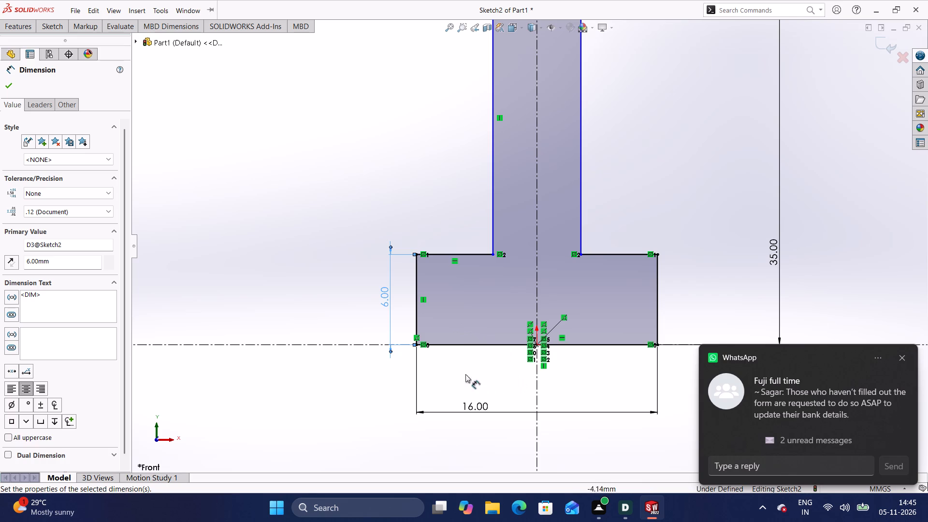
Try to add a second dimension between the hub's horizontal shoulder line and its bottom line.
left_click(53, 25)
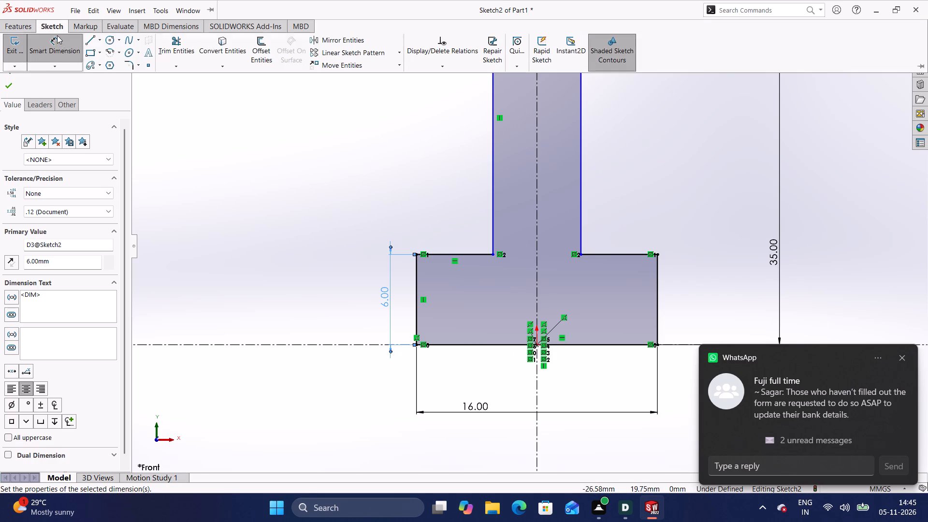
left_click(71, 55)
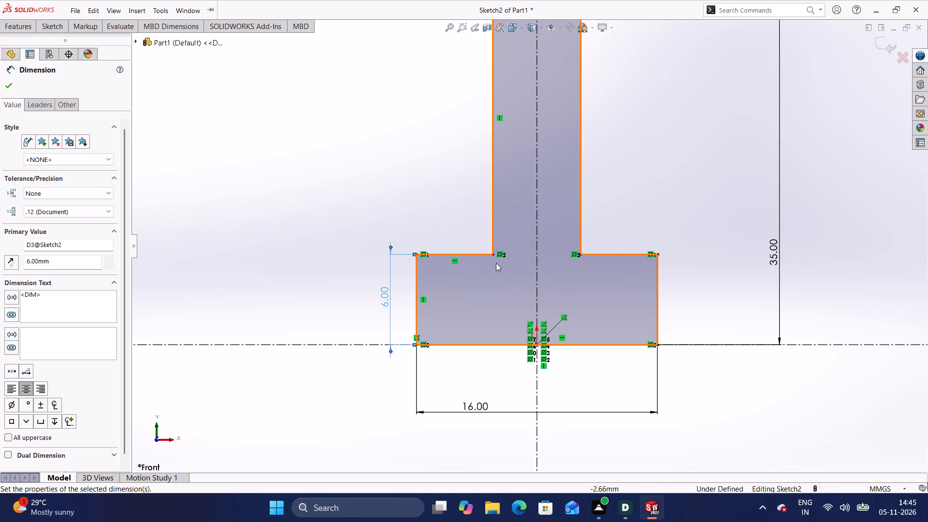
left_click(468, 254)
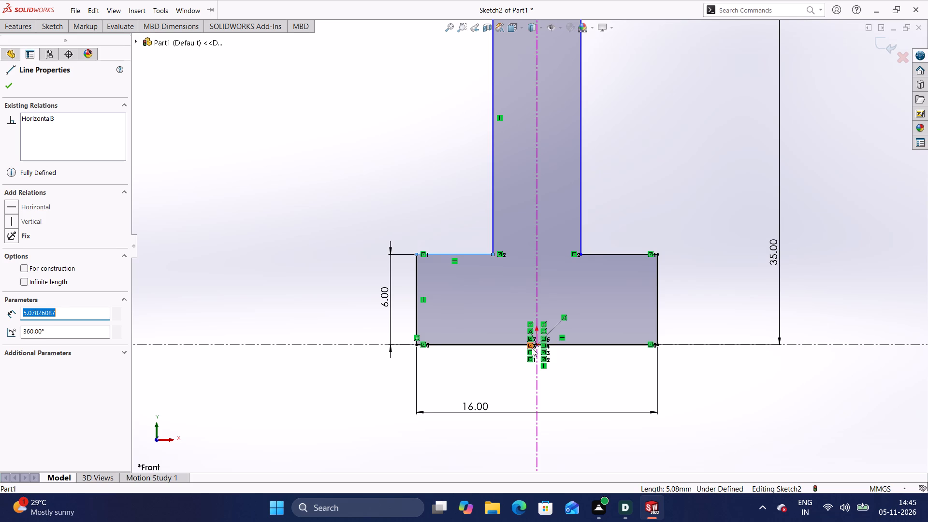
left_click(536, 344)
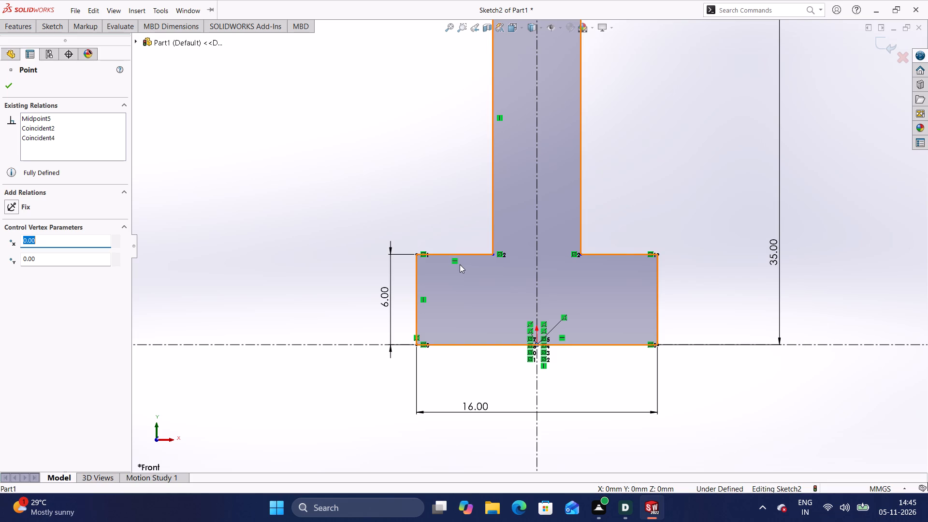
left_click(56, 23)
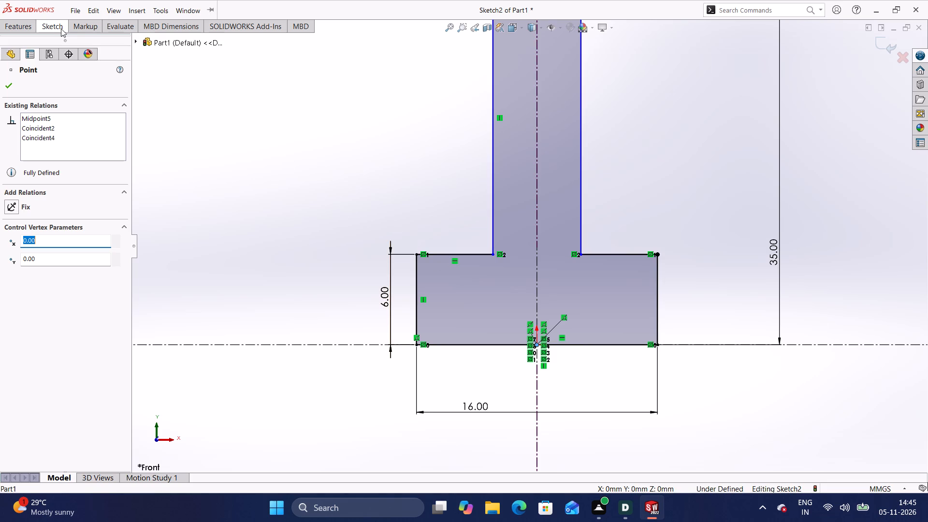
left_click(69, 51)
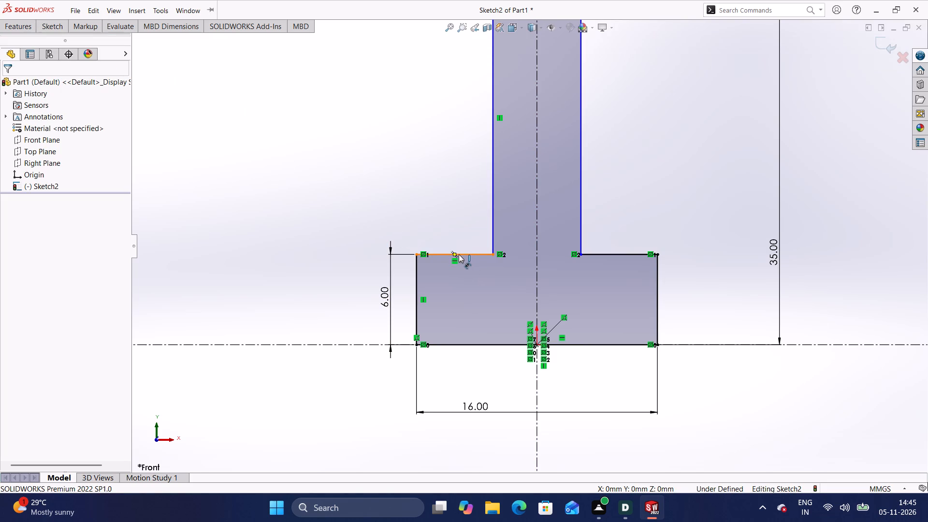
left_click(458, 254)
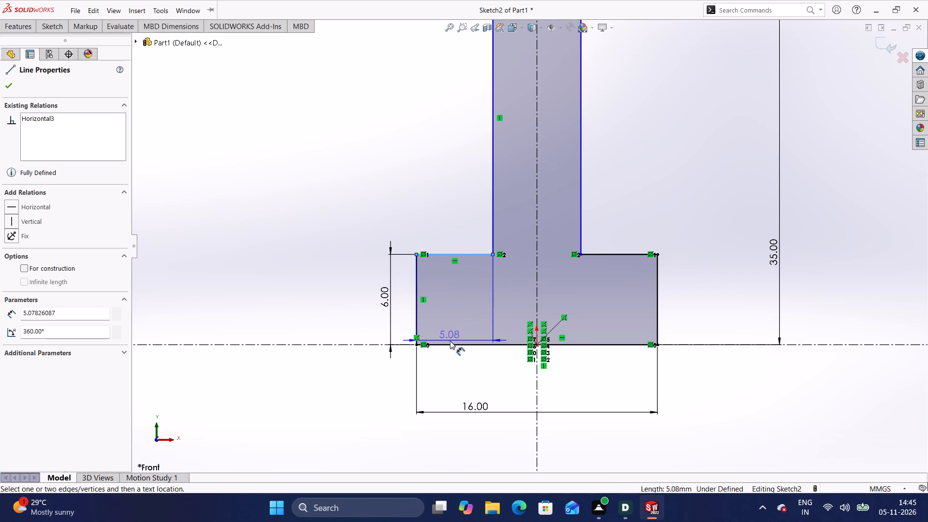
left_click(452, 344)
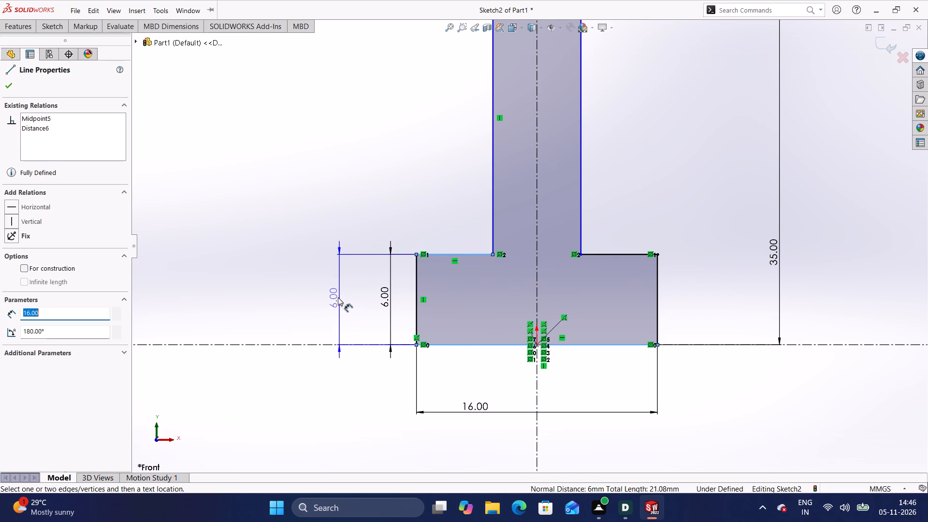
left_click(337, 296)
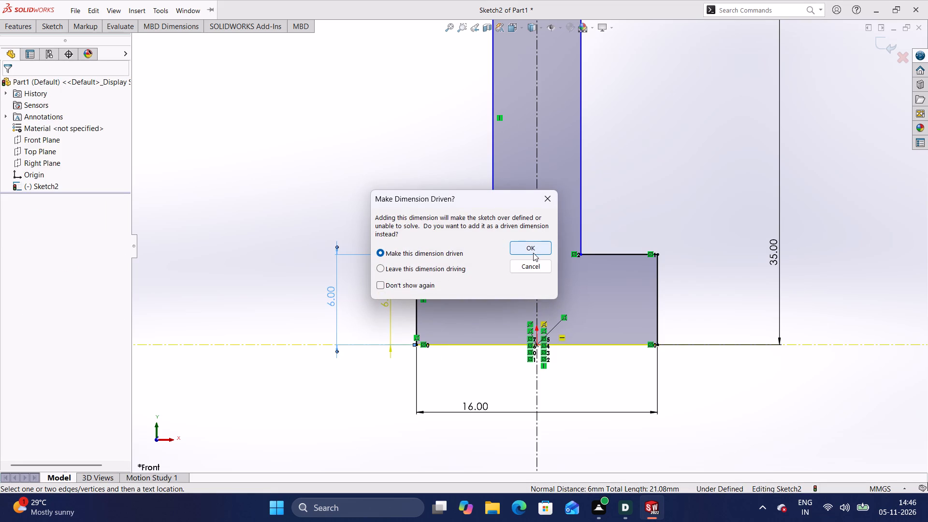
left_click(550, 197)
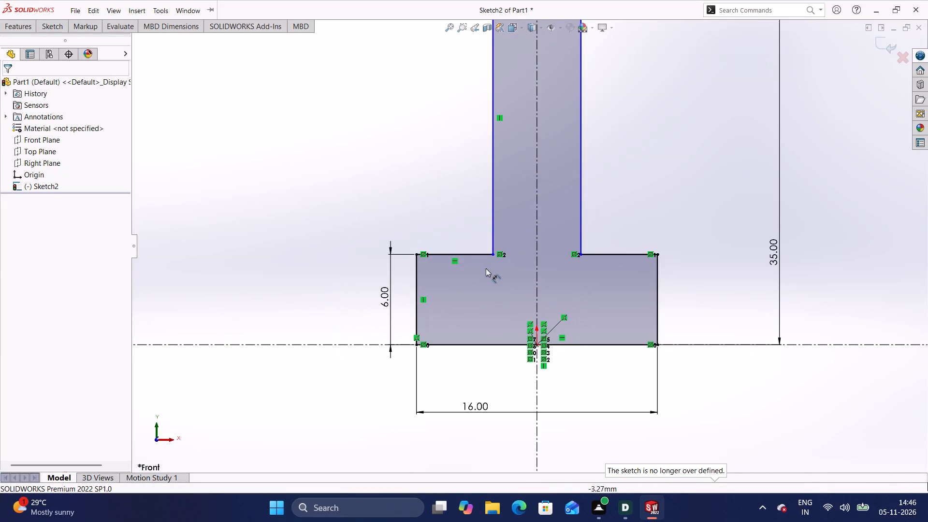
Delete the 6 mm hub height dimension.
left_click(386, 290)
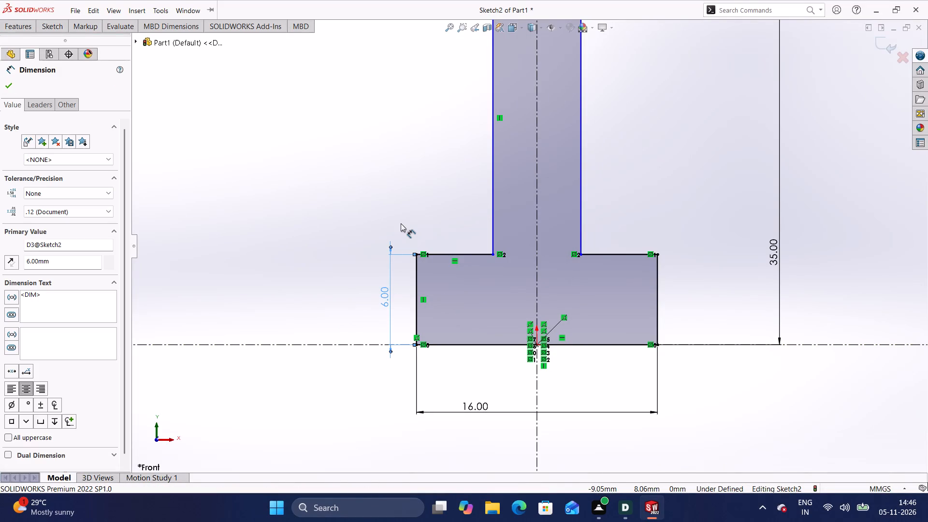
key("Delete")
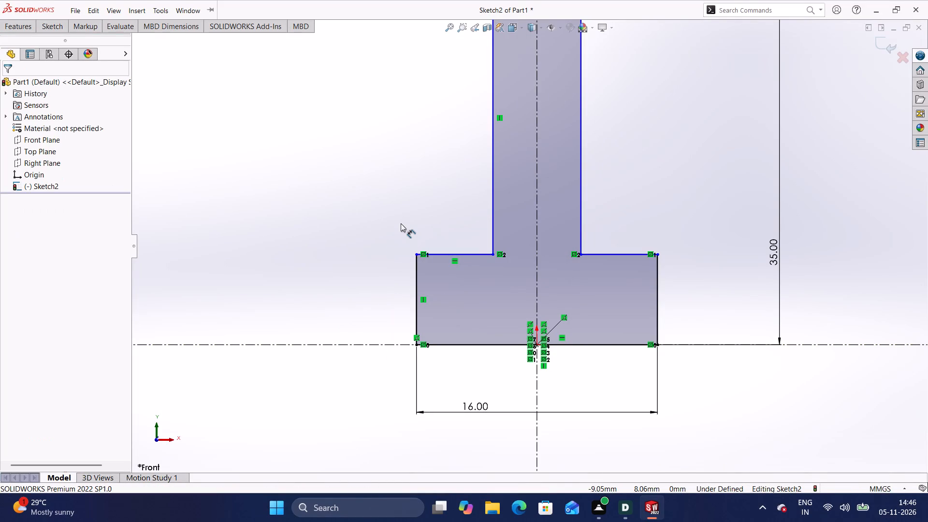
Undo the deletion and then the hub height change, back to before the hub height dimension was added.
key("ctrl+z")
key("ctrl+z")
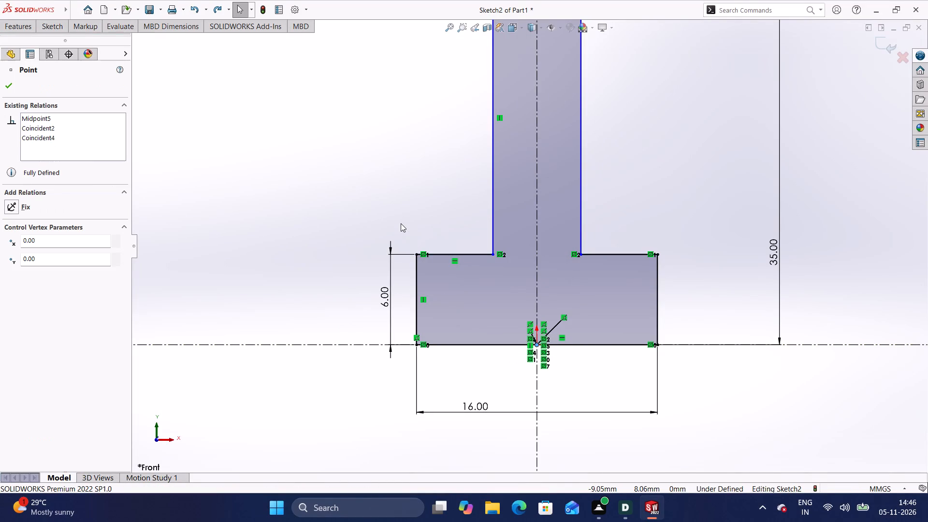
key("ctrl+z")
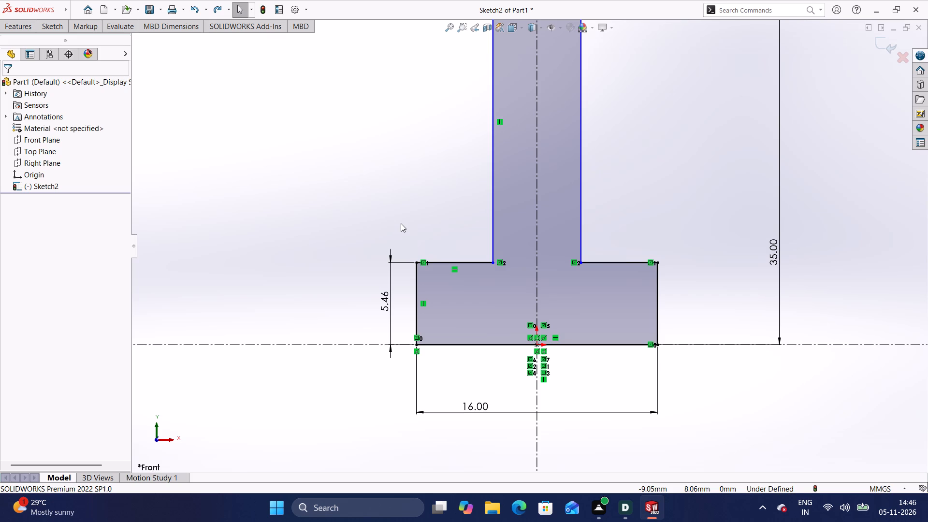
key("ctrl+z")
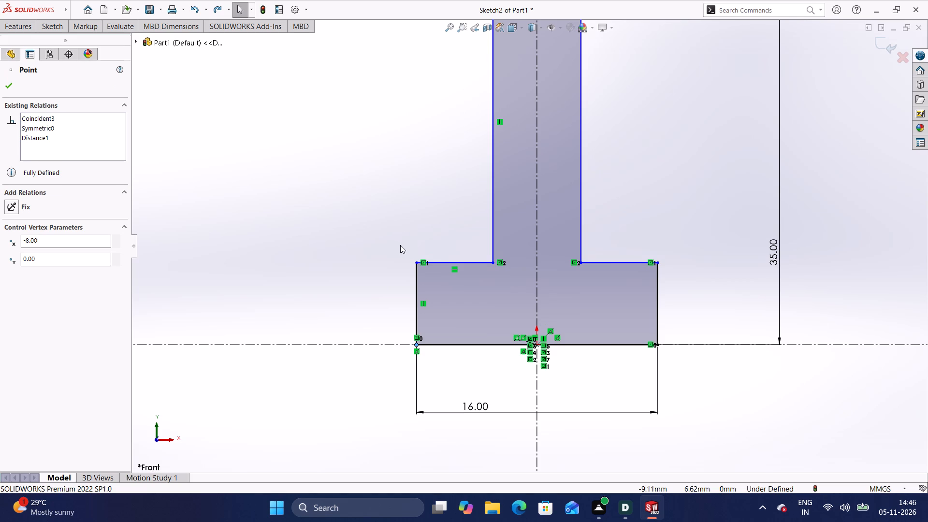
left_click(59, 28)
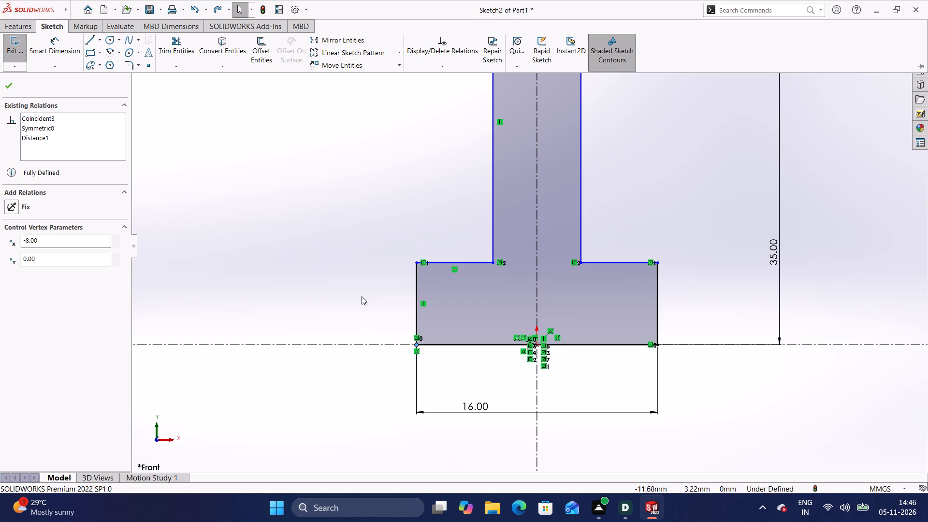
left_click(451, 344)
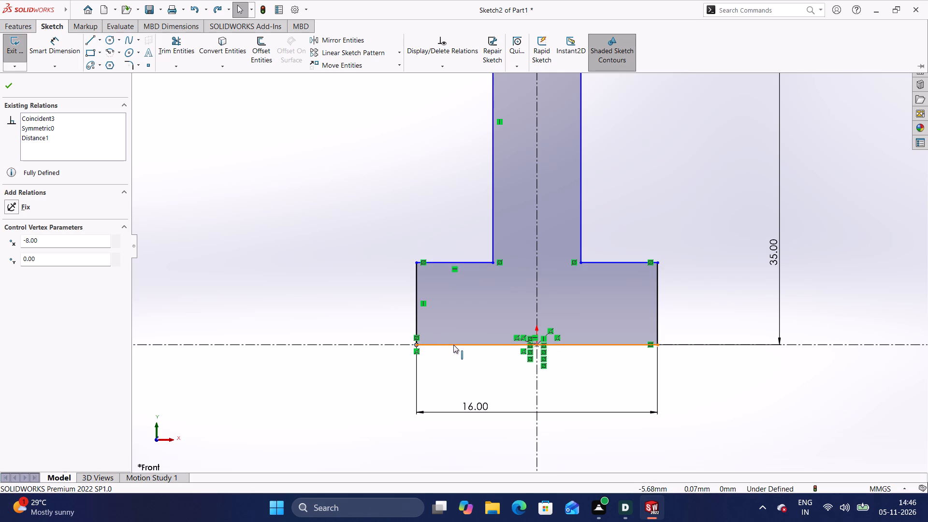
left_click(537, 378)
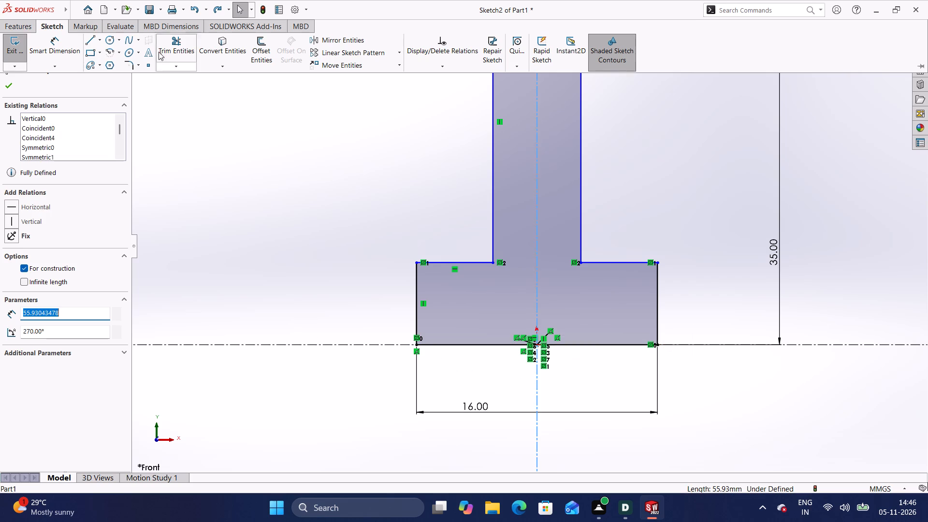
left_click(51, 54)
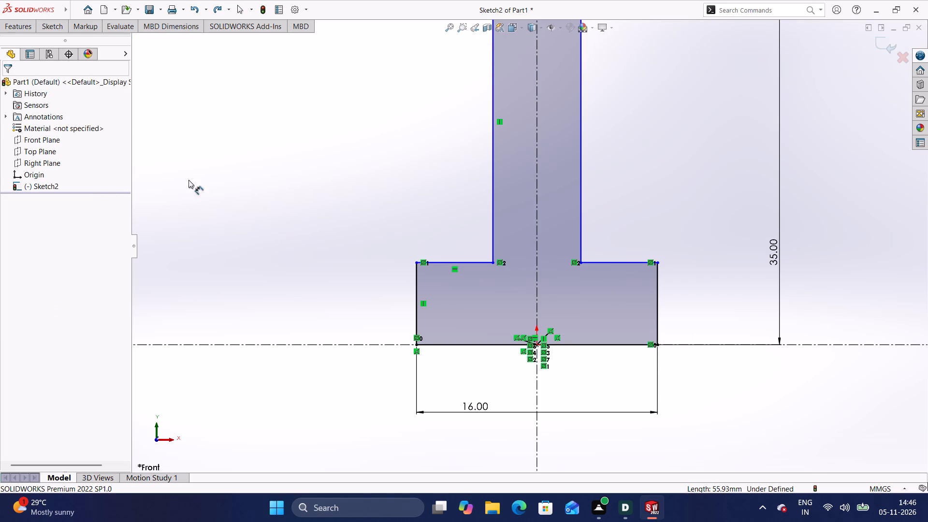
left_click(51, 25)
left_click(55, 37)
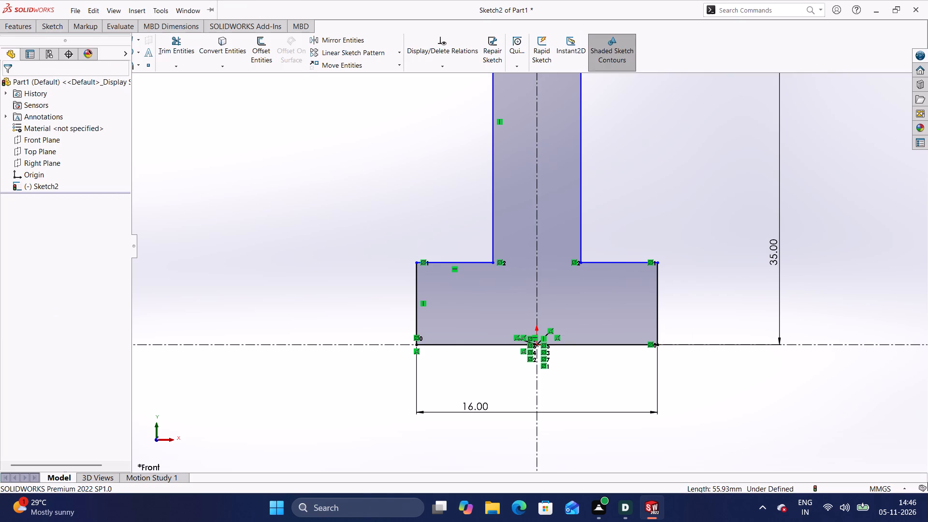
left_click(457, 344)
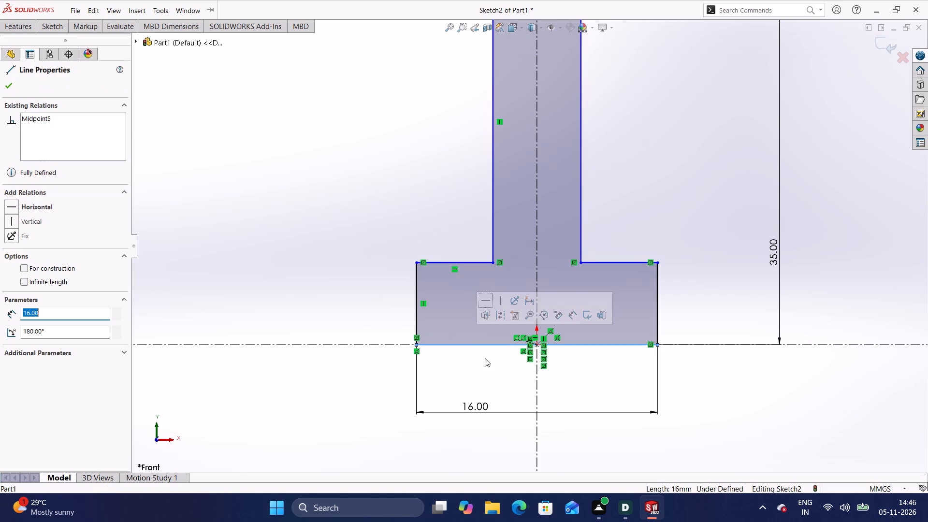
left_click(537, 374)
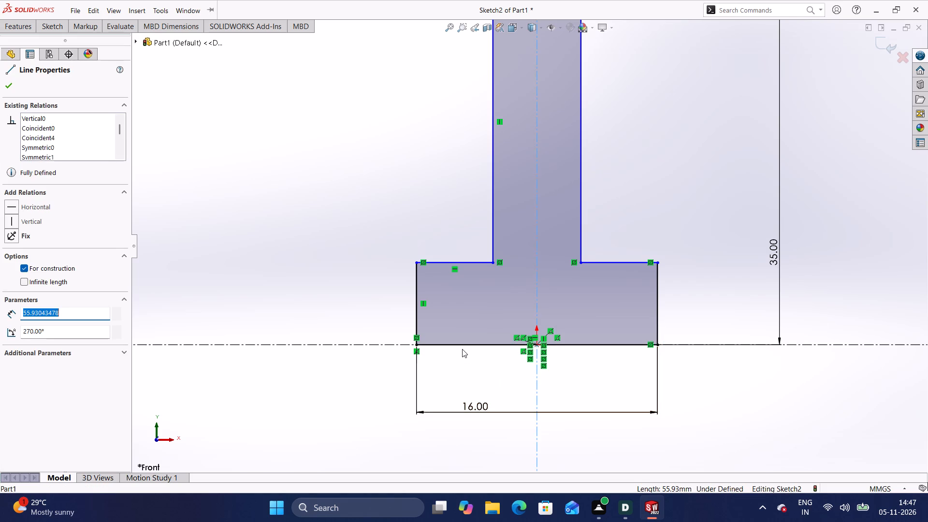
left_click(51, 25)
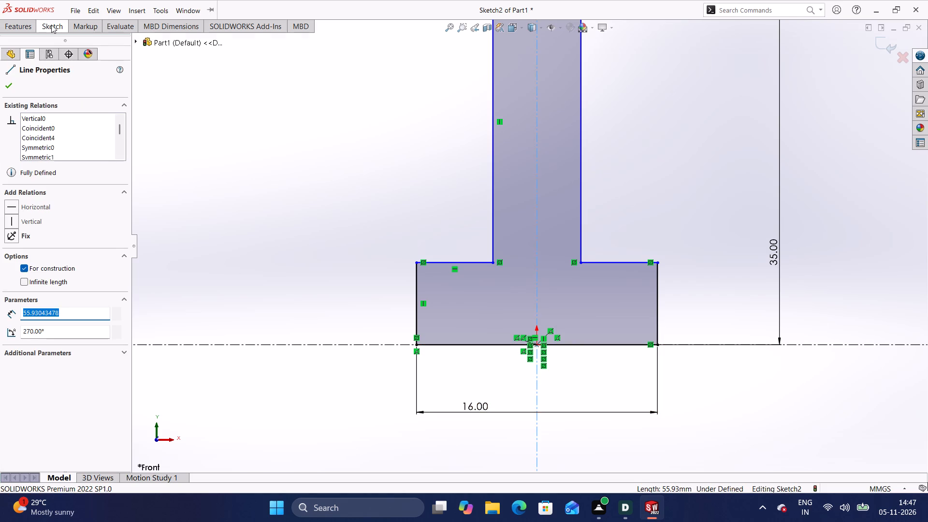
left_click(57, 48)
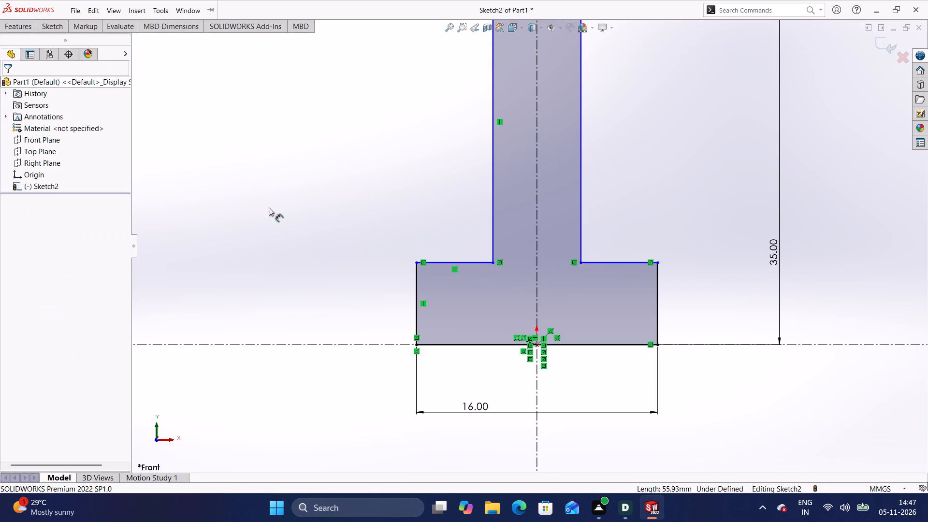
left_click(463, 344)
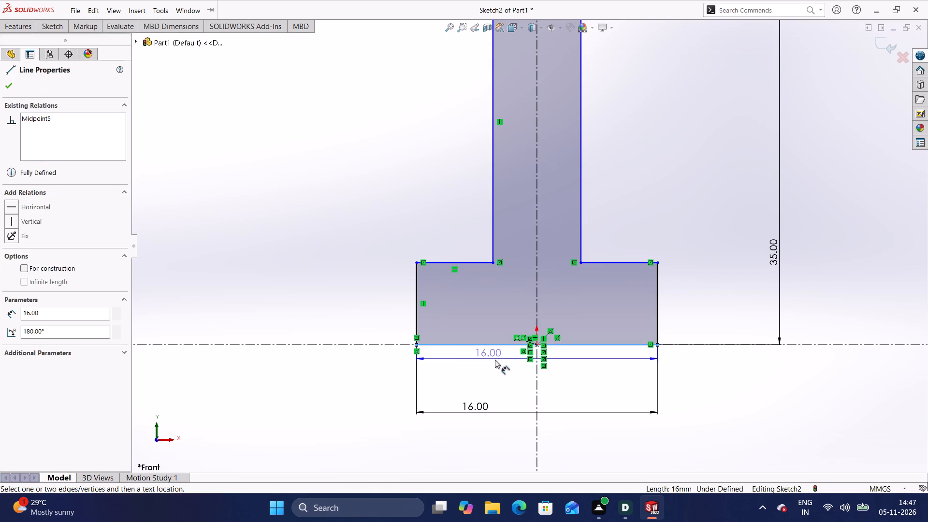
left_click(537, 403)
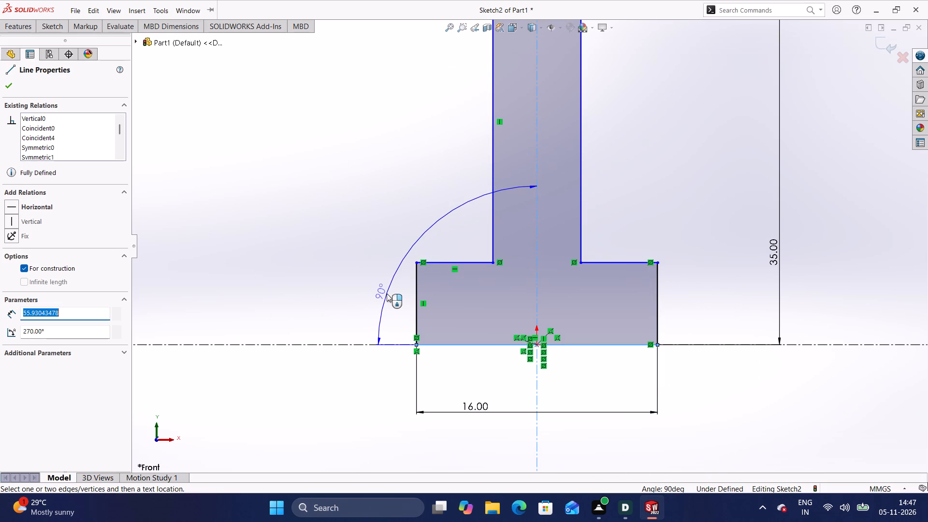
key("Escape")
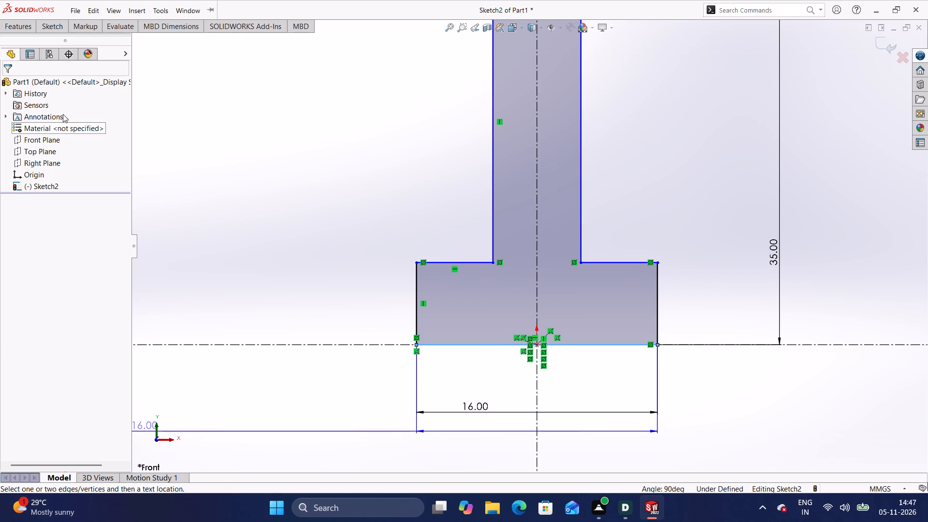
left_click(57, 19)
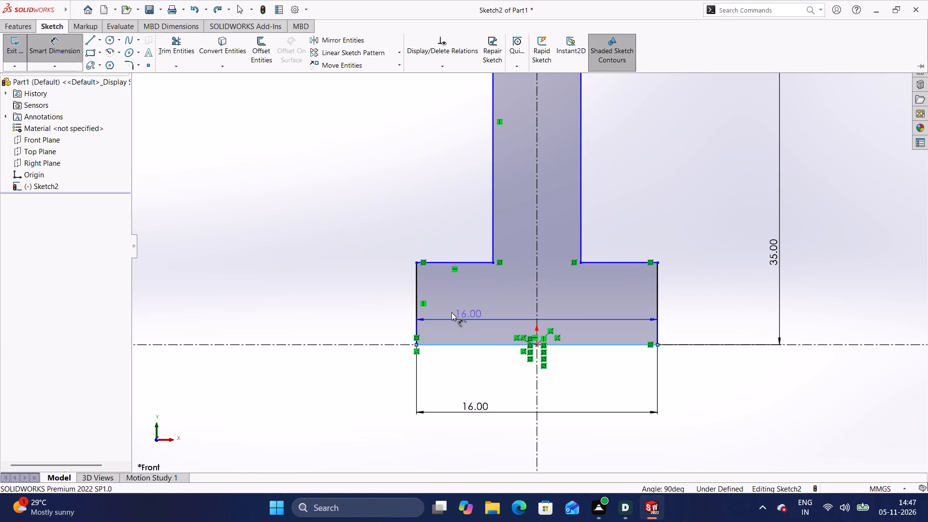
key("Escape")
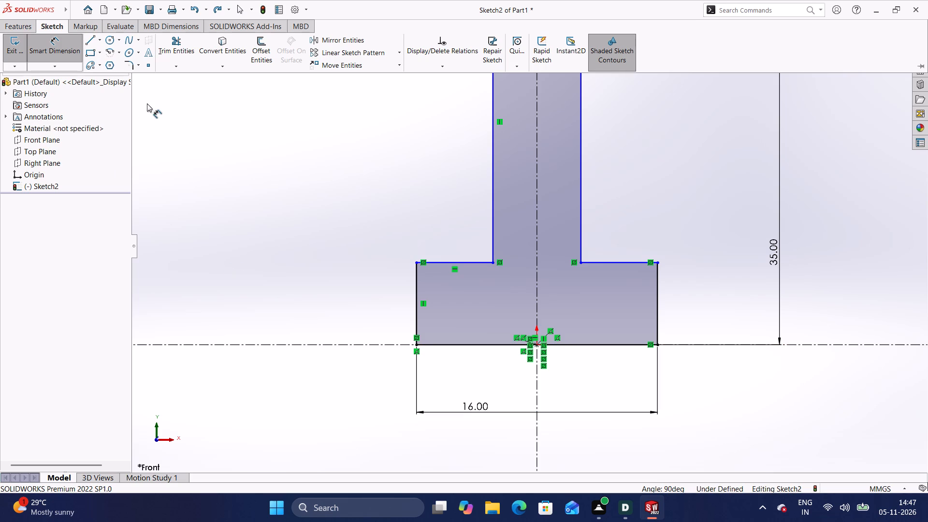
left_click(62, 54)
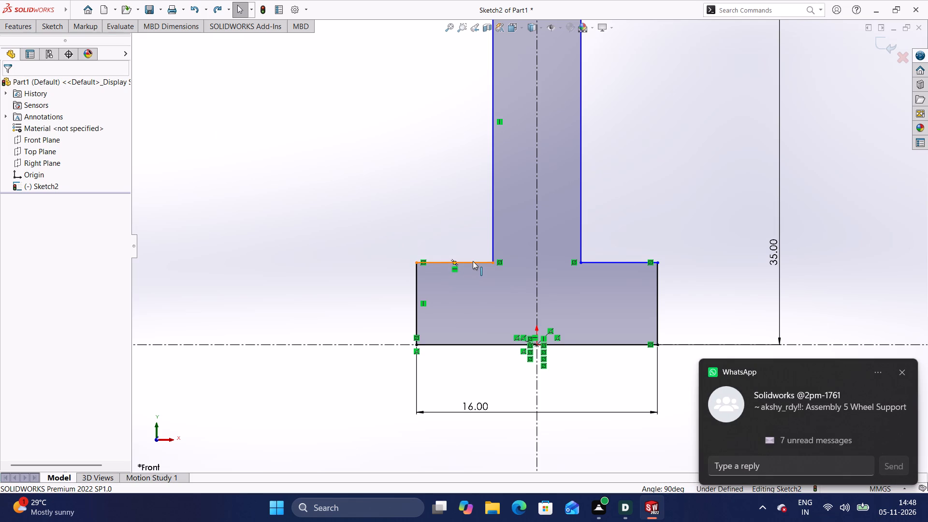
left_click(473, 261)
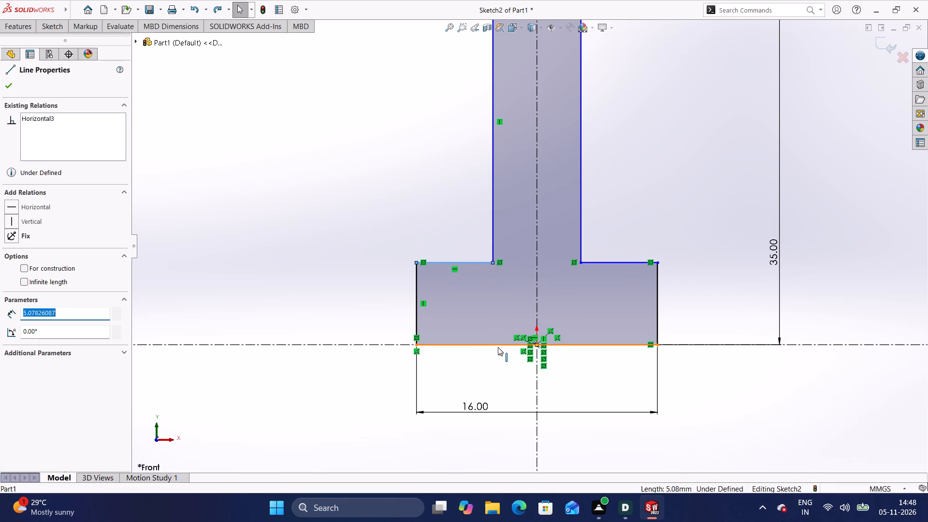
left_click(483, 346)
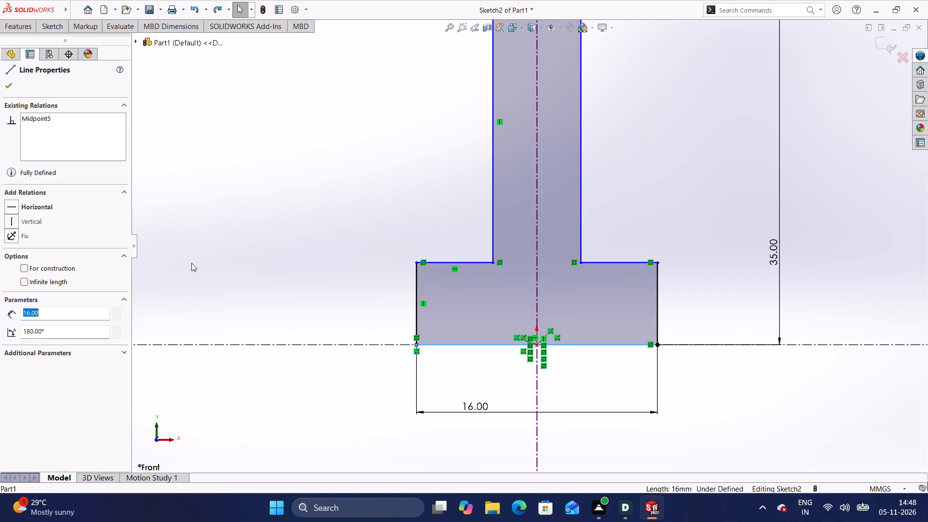
Dimension the web width between its two vertical side lines above the hub as 12 mm.
left_click(54, 29)
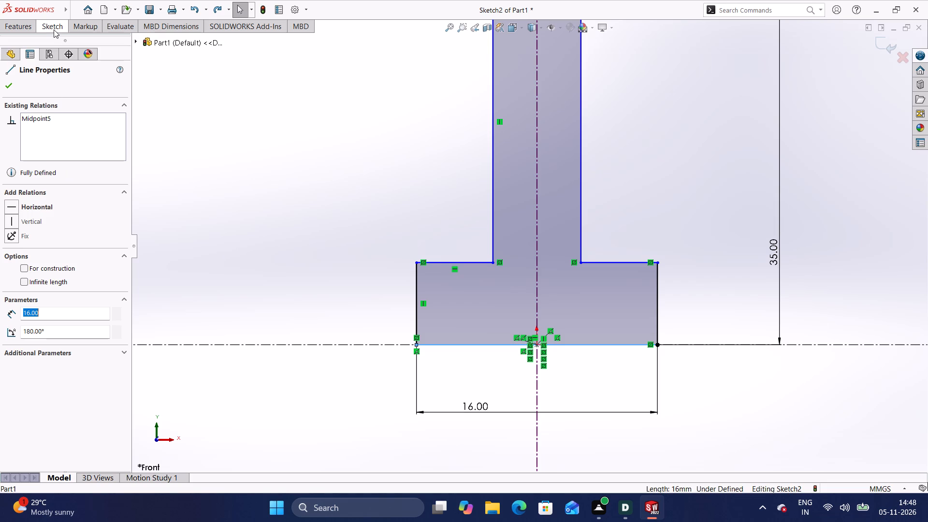
left_click(62, 44)
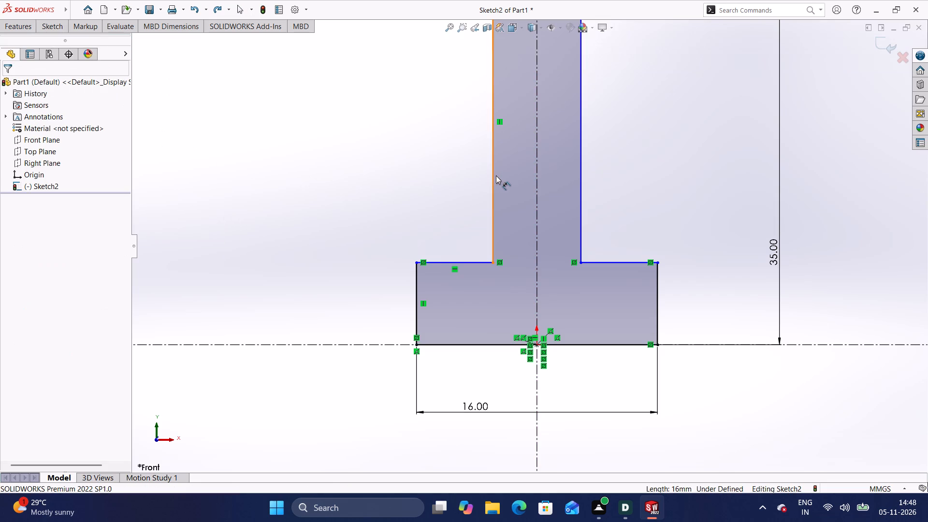
left_click(493, 172)
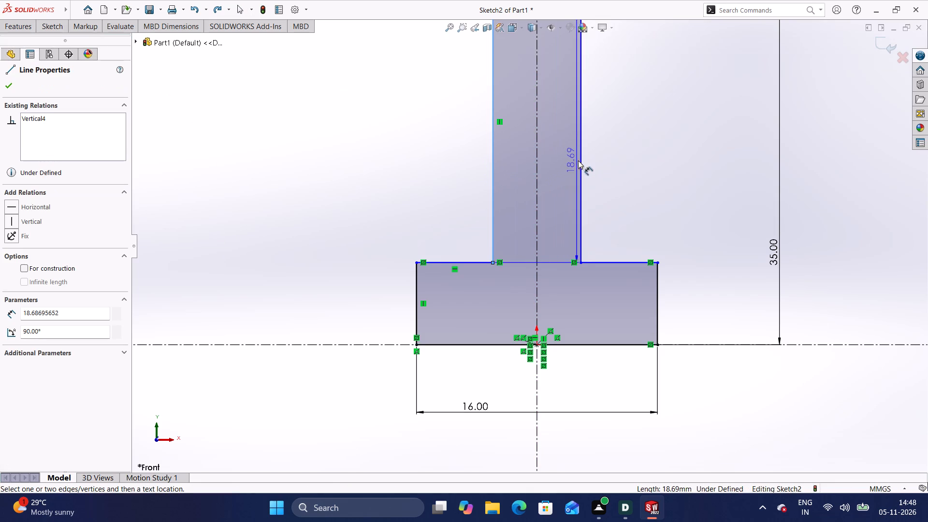
left_click(580, 162)
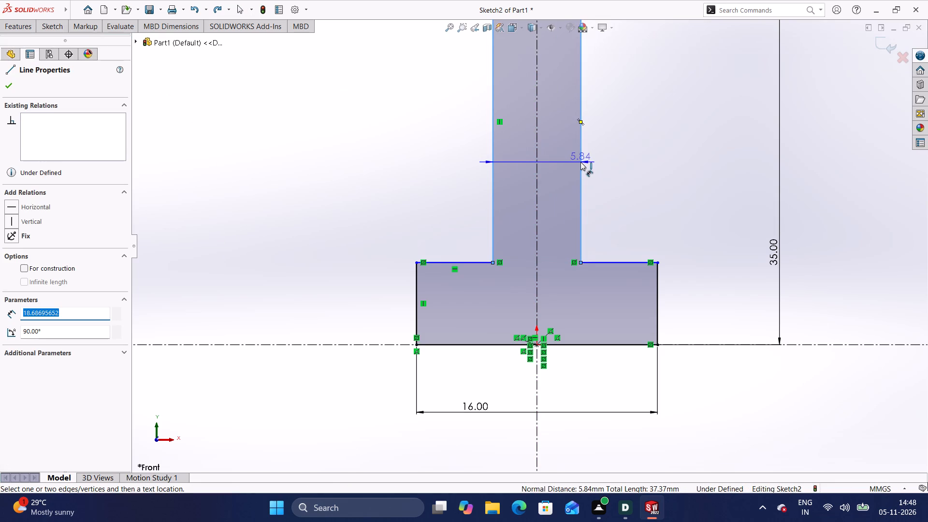
left_click(580, 162)
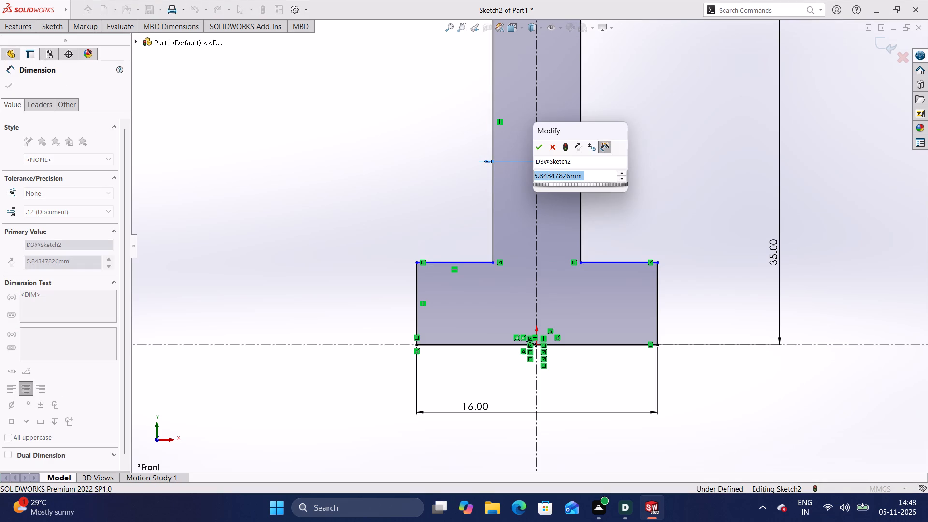
left_click(592, 173)
key("BackSpace")
key("BackSpace")
key("BackSpace")
key("BackSpace")
key("BackSpace")
key("BackSpace")
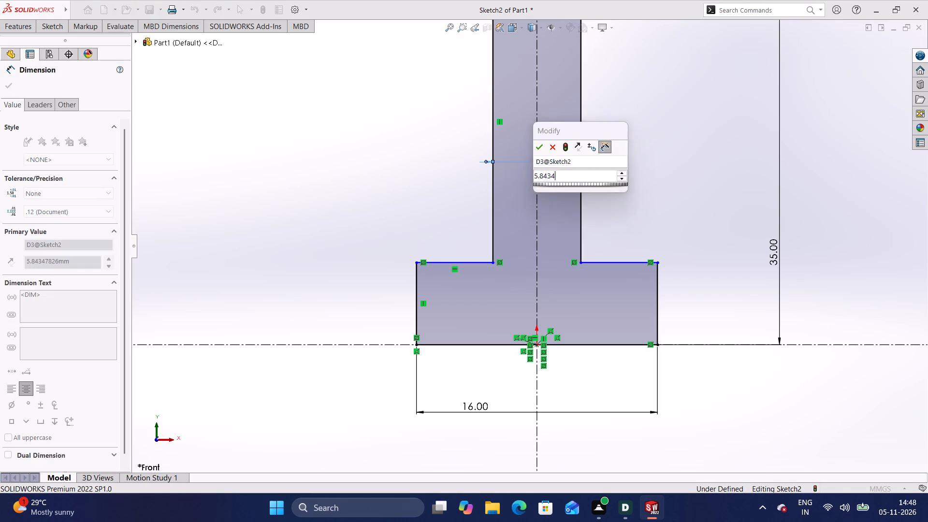
key("BackSpace")
key("BackSpace")
key("BackSpace")
key("BackSpace")
key("BackSpace")
key("BackSpace")
type("12")
key("Return")
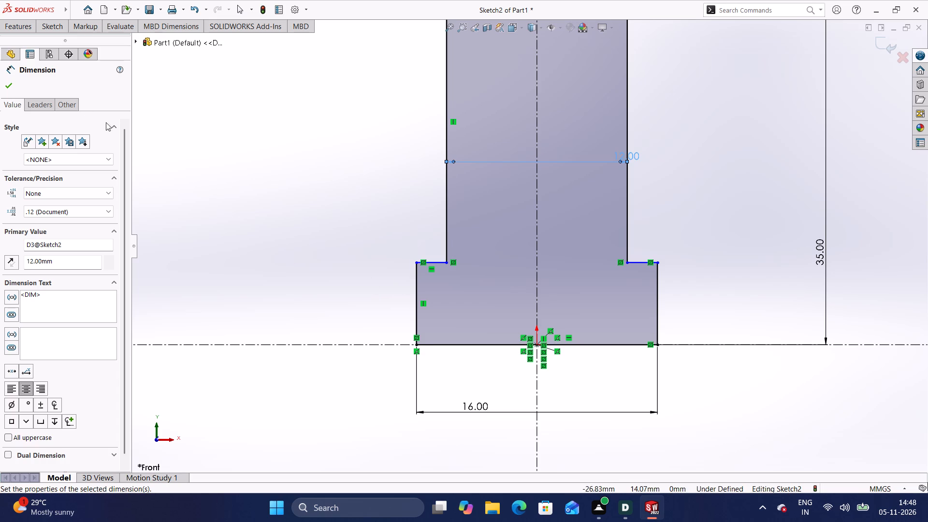
left_click(3, 87)
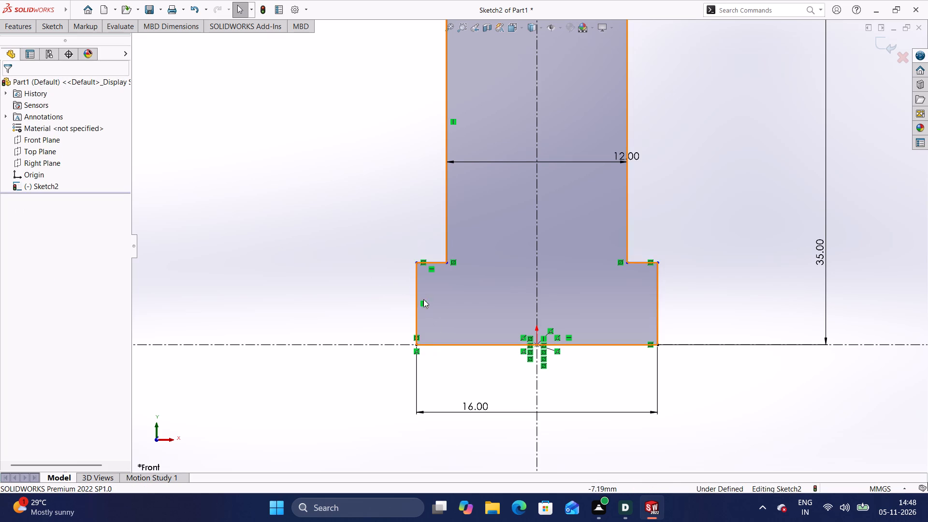
Dimension the hub height from its horizontal shoulder line to the bottom corner as 10 mm.
left_click(416, 289)
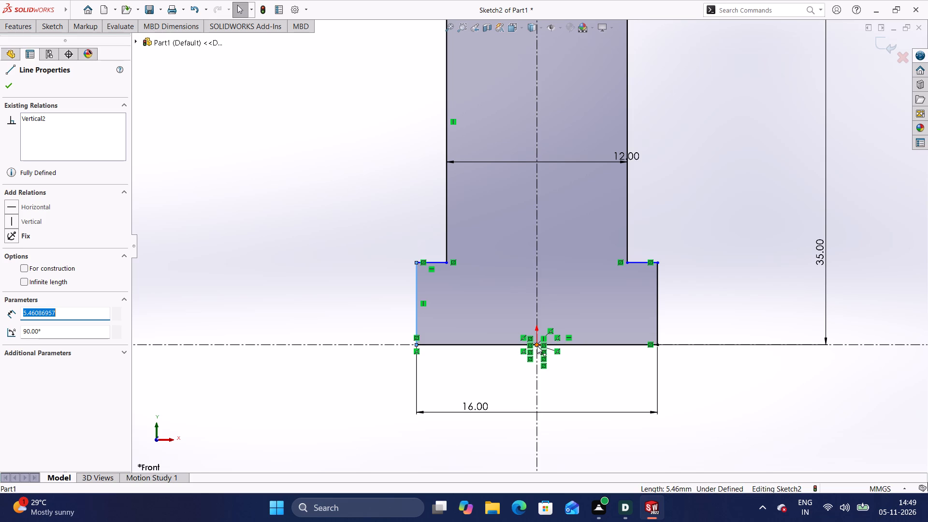
left_click(515, 345)
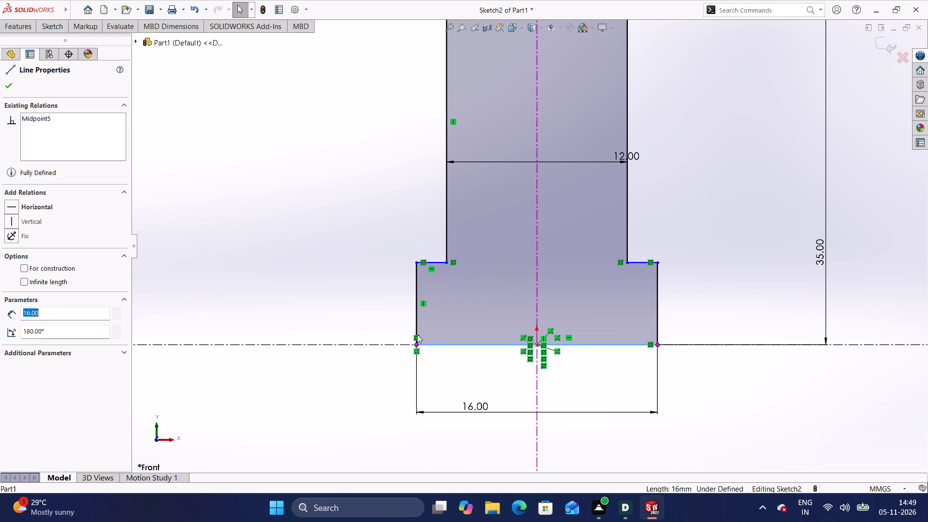
scroll(517, 338, "up", 1)
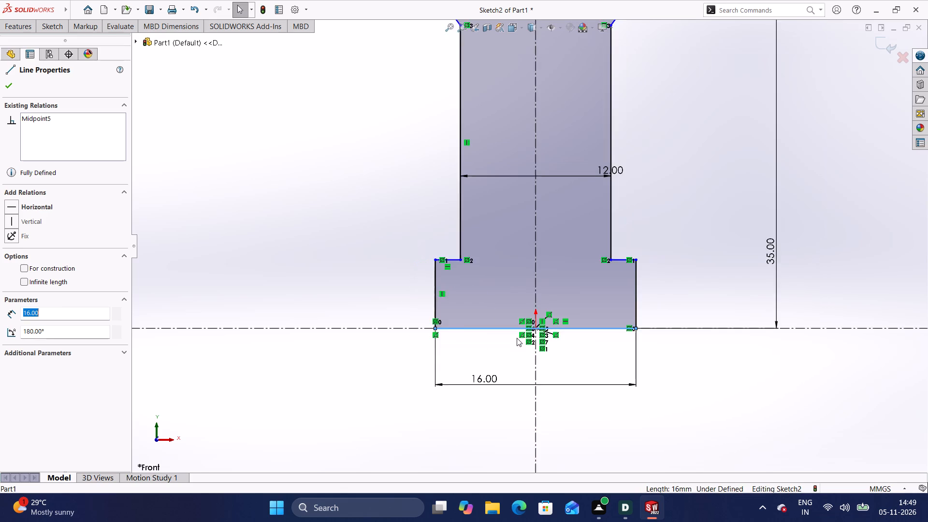
scroll(517, 338, "up", 3)
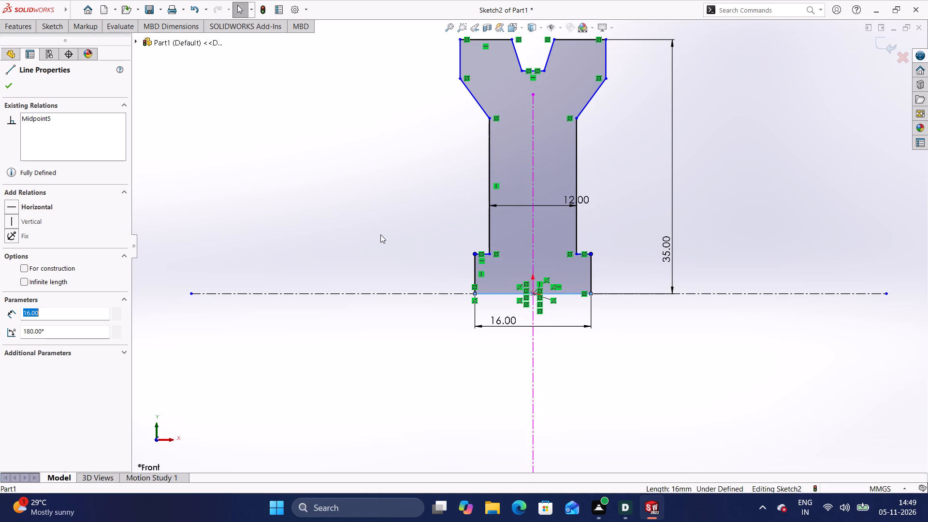
middle_click(454, 149)
scroll(455, 149, "up", 2)
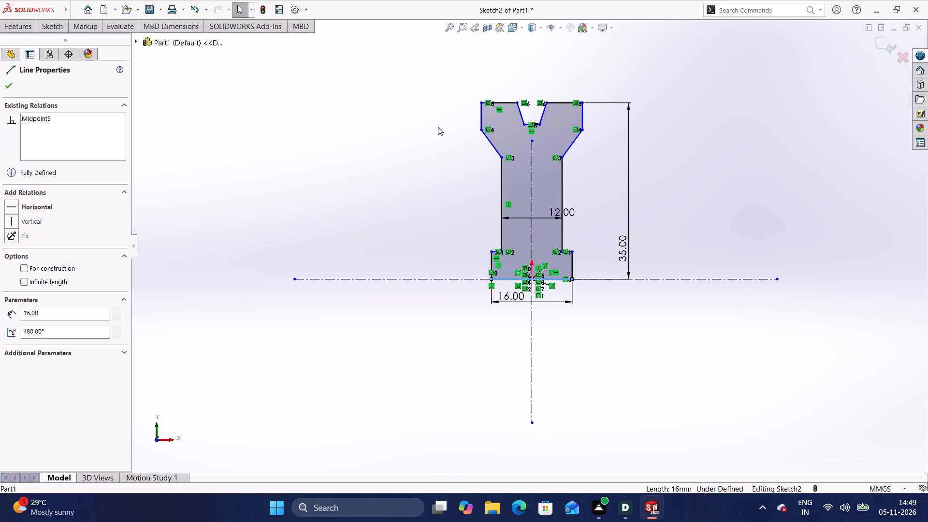
left_click(52, 28)
scroll(495, 252, "up", 3)
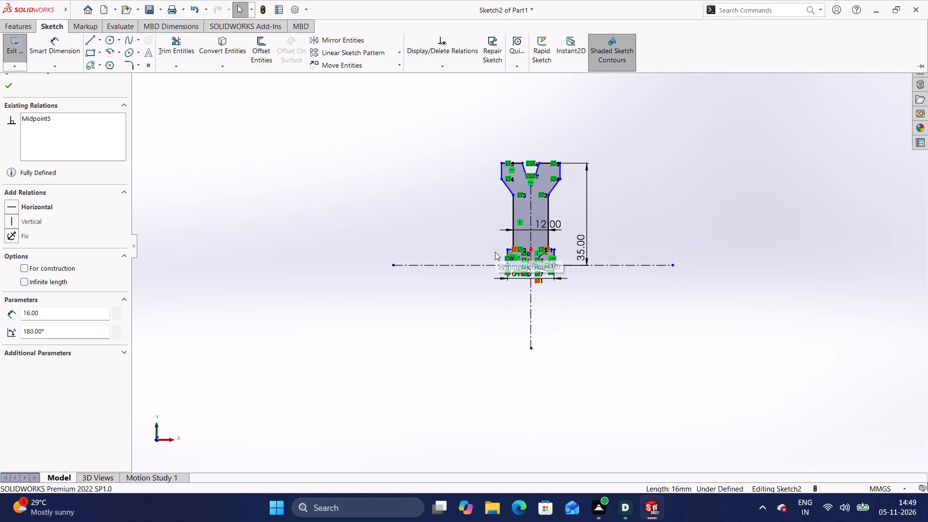
scroll(505, 253, "down", 9)
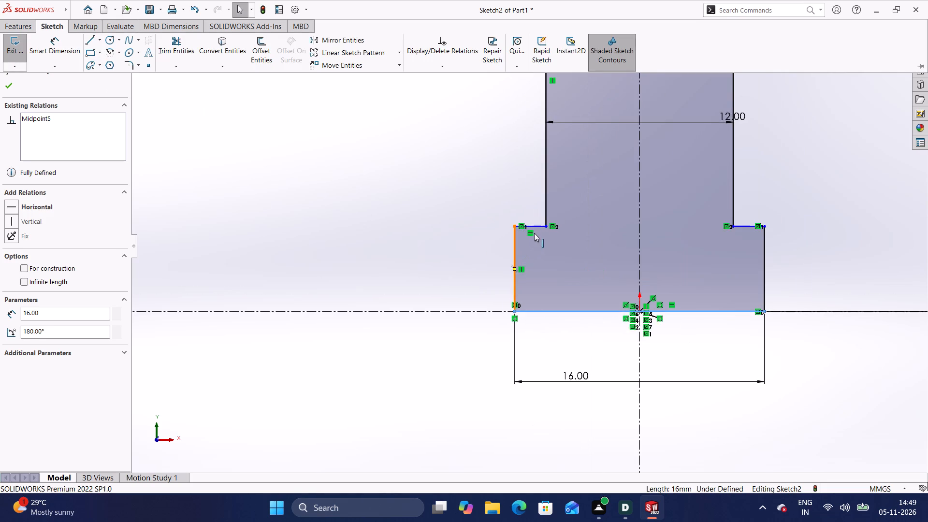
scroll(534, 233, "down", 3)
left_click(538, 222)
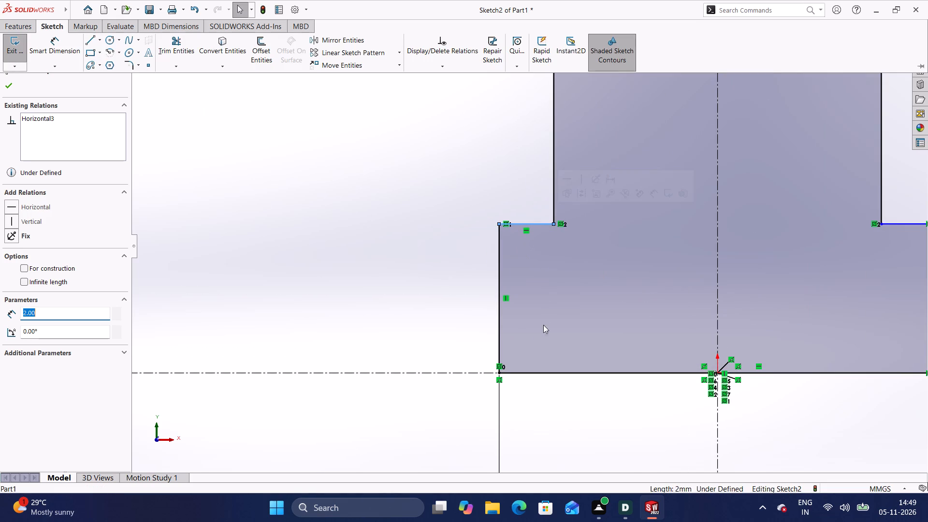
left_click(532, 373)
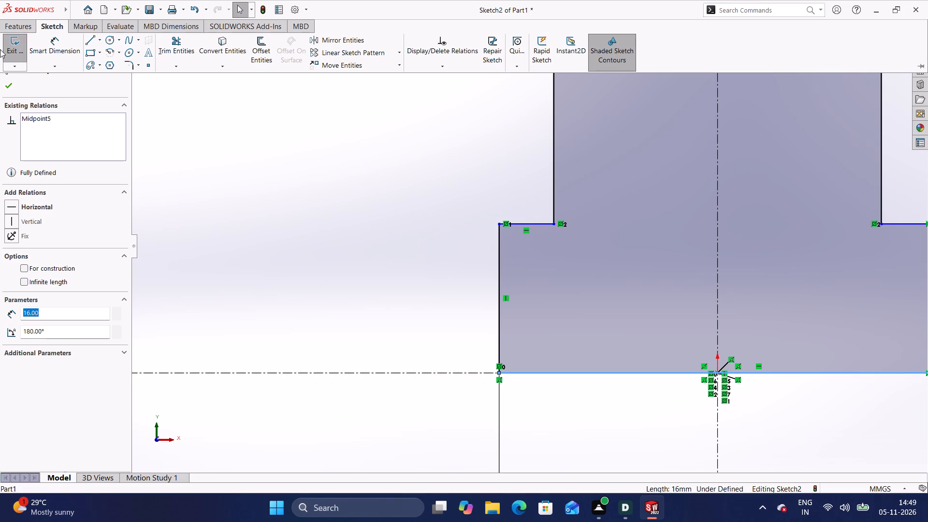
left_click(58, 56)
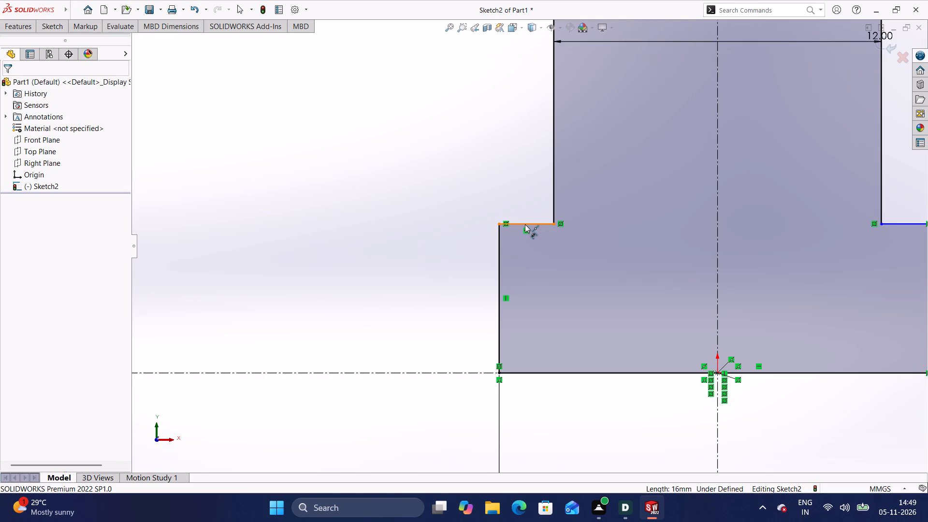
left_click(520, 224)
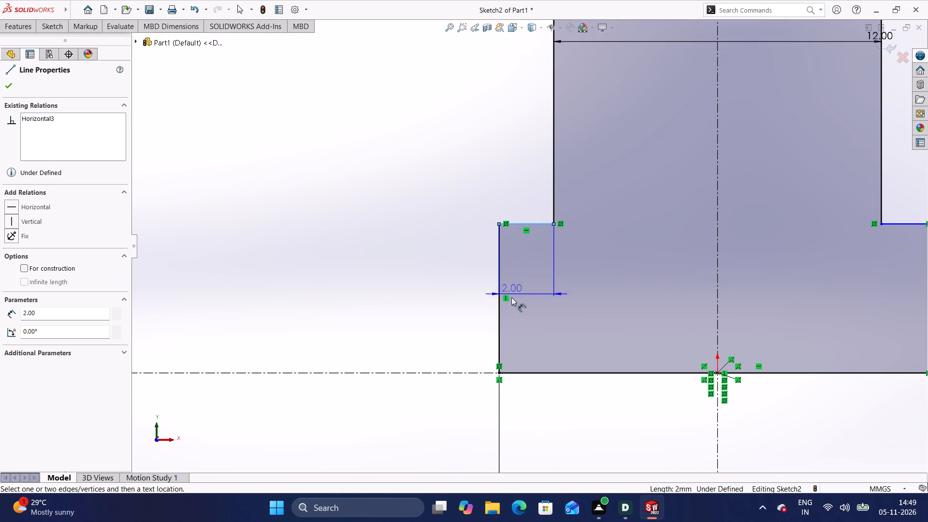
left_click(498, 371)
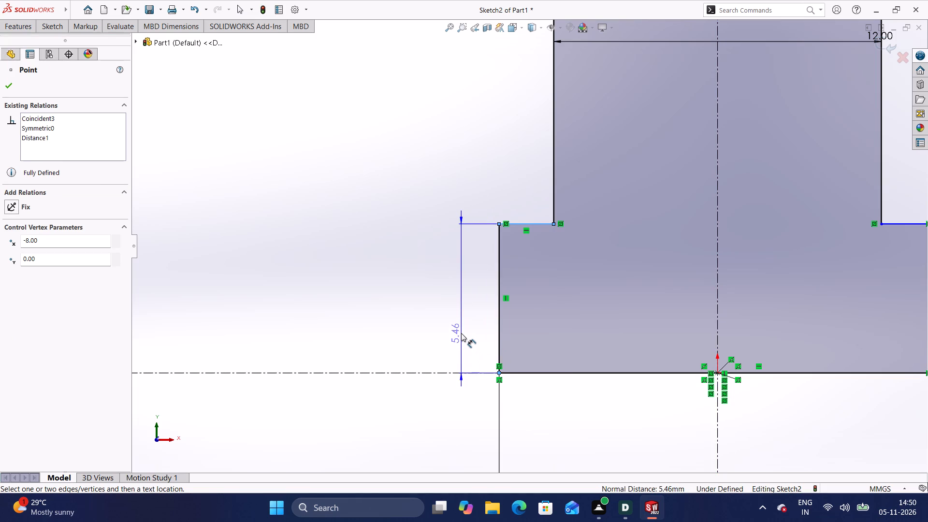
left_click(461, 333)
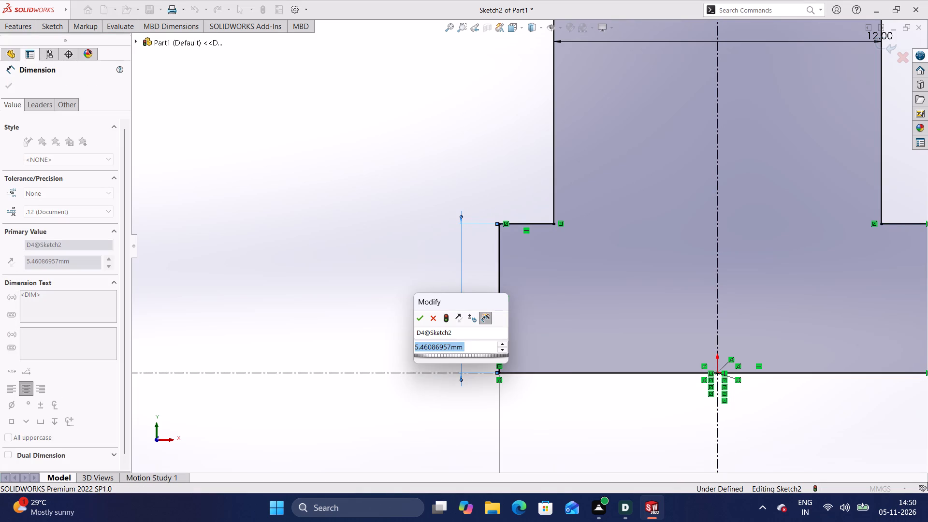
left_click(468, 345)
key("BackSpace")
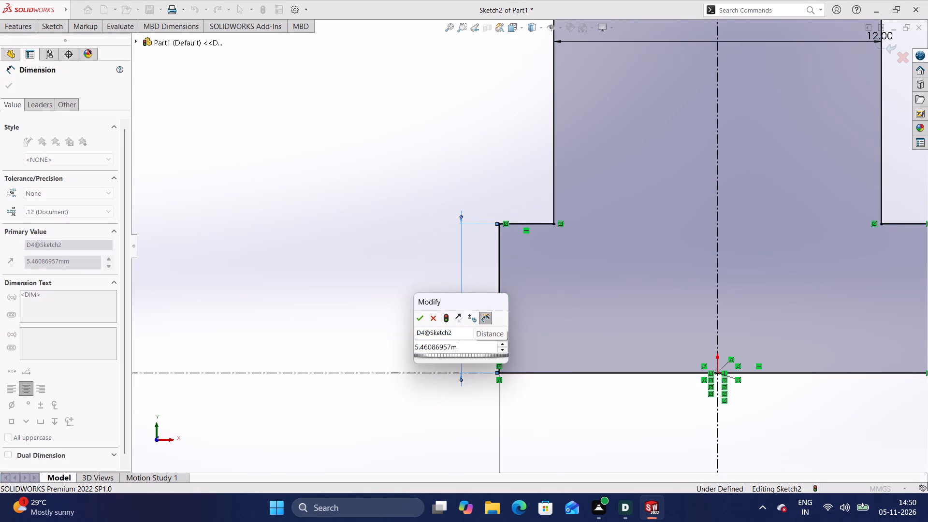
key("BackSpace")
key("BackSpace")
key("BackSpace")
key("BackSpace")
key("BackSpace")
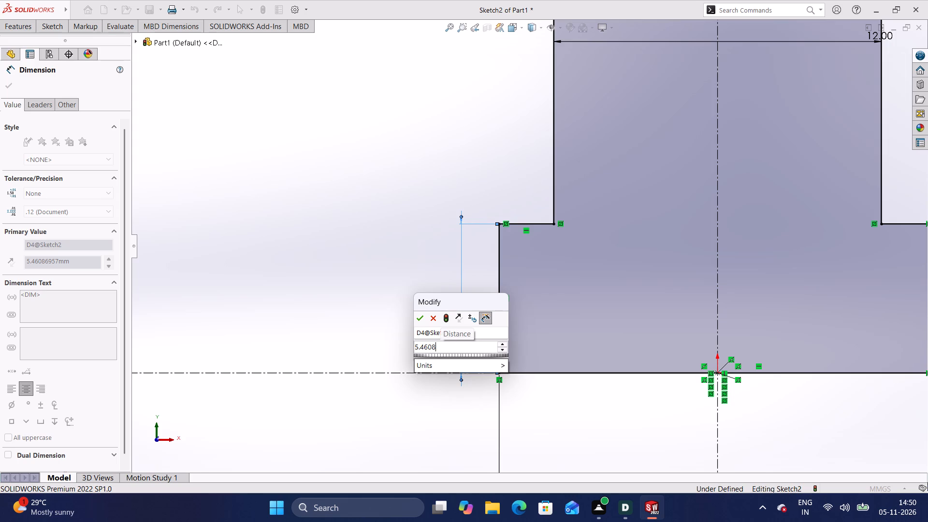
key("BackSpace")
key("BackSpace")
key("BackSpace")
key("BackSpace")
key("BackSpace")
key("BackSpace")
type("10")
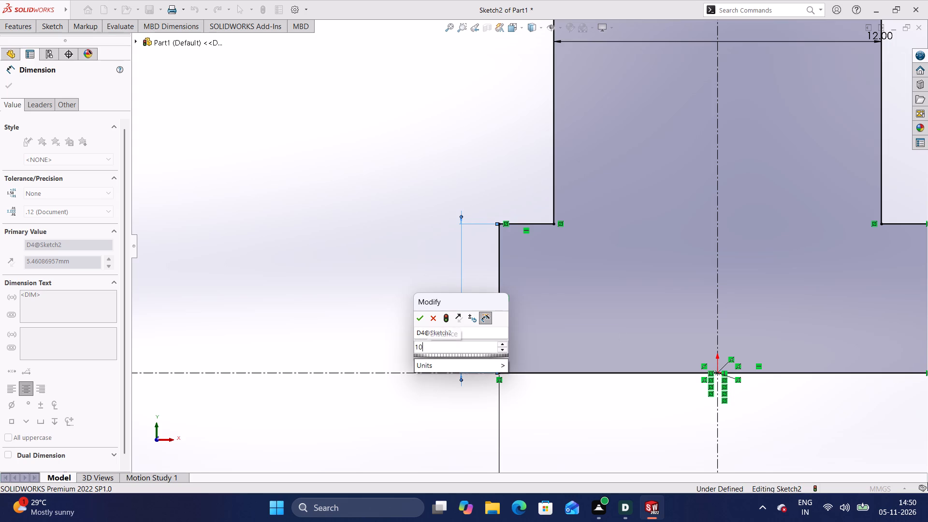
key("Return")
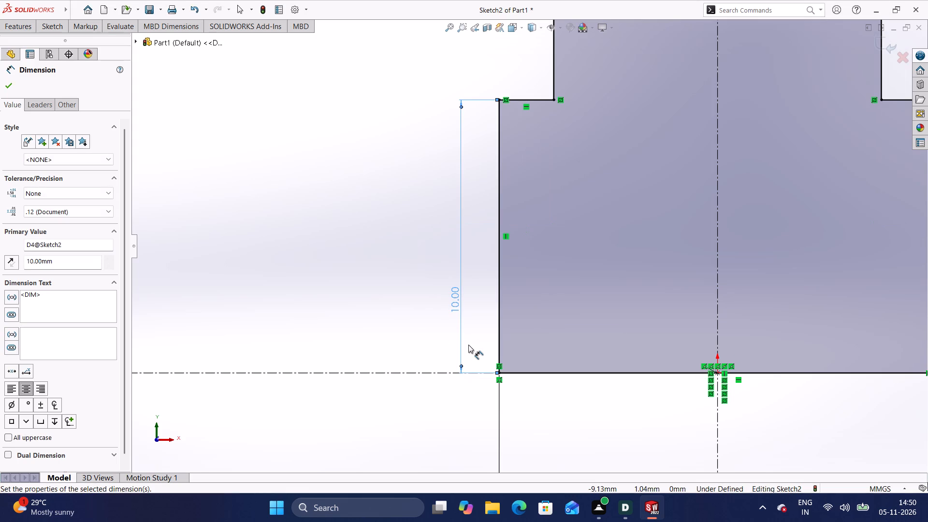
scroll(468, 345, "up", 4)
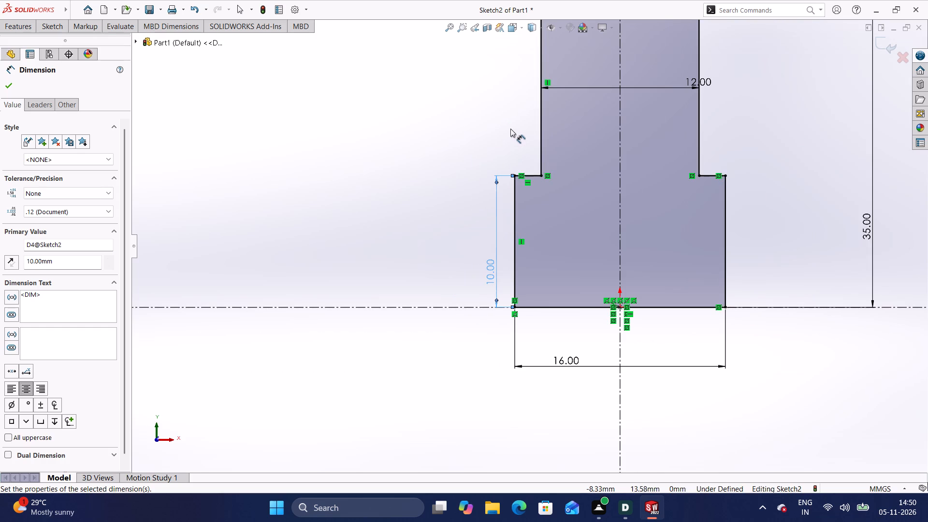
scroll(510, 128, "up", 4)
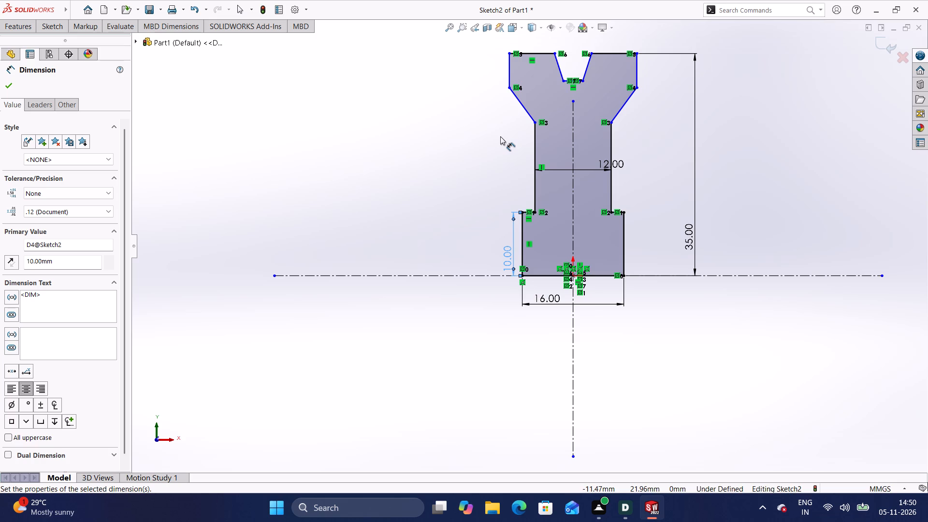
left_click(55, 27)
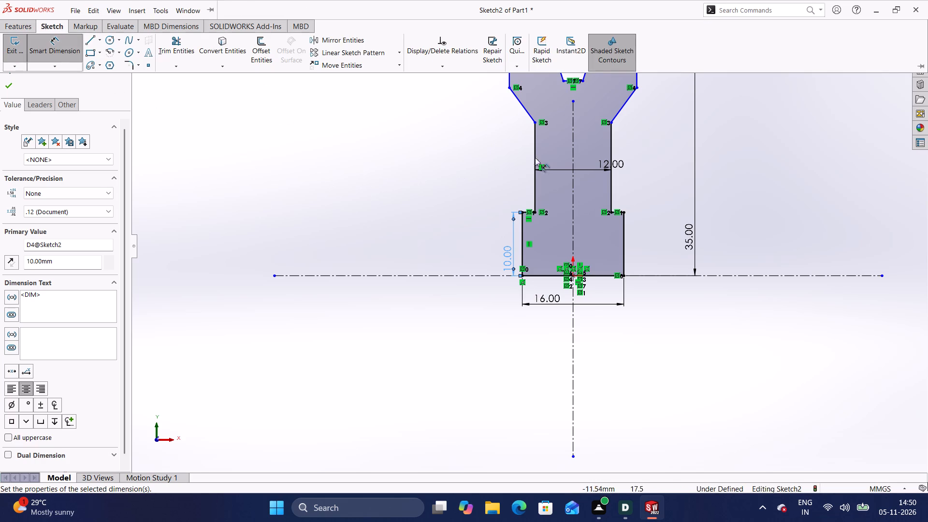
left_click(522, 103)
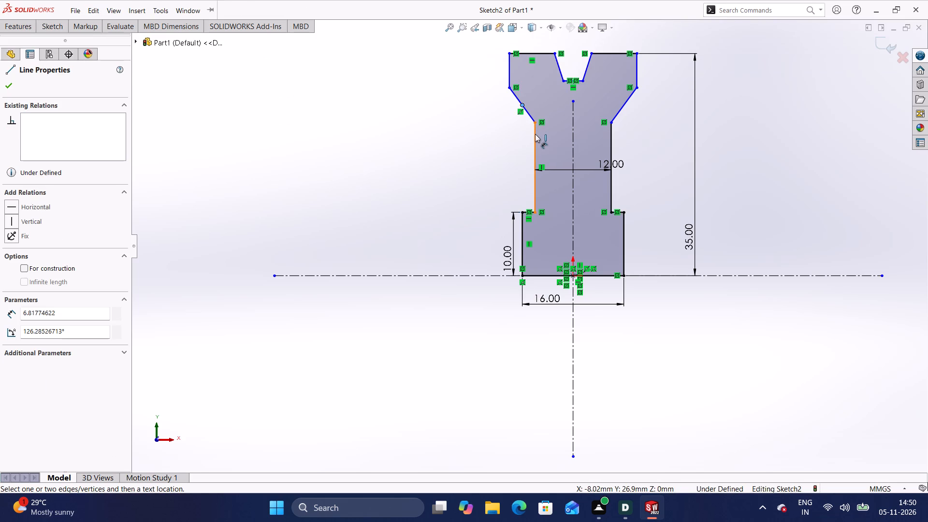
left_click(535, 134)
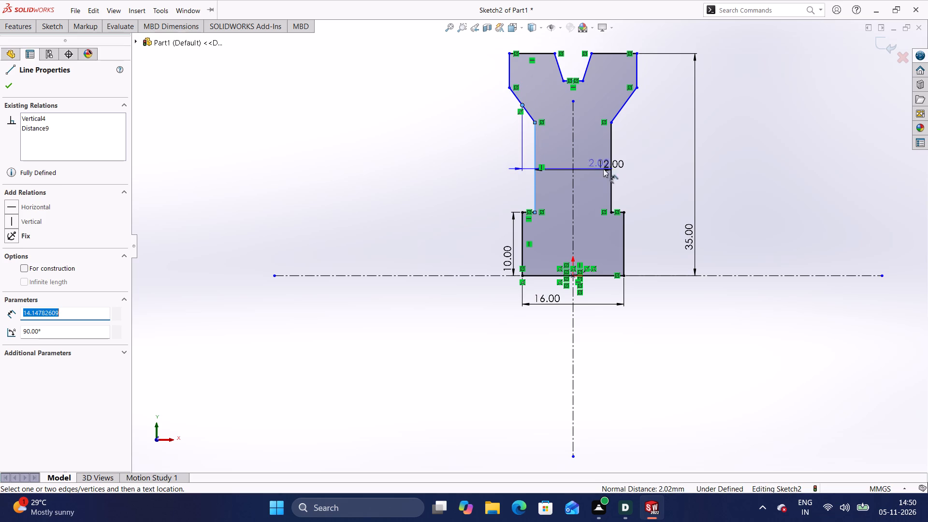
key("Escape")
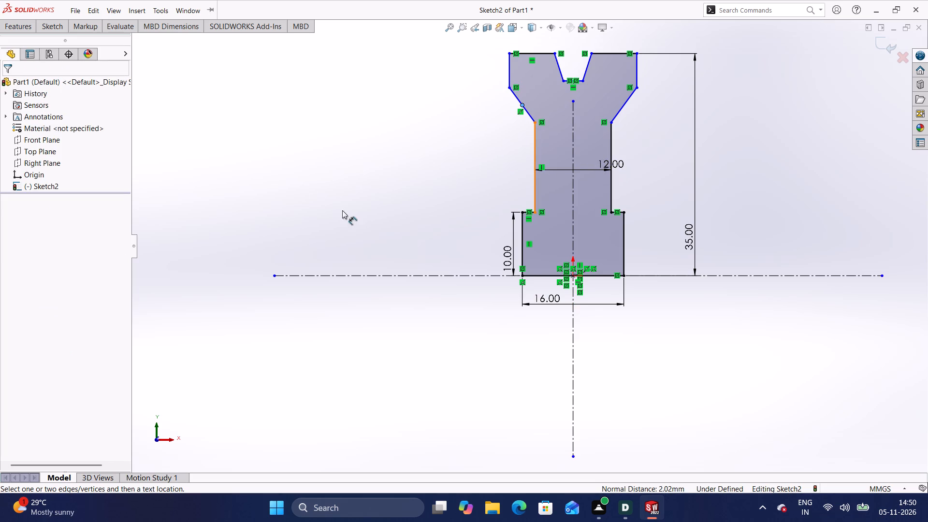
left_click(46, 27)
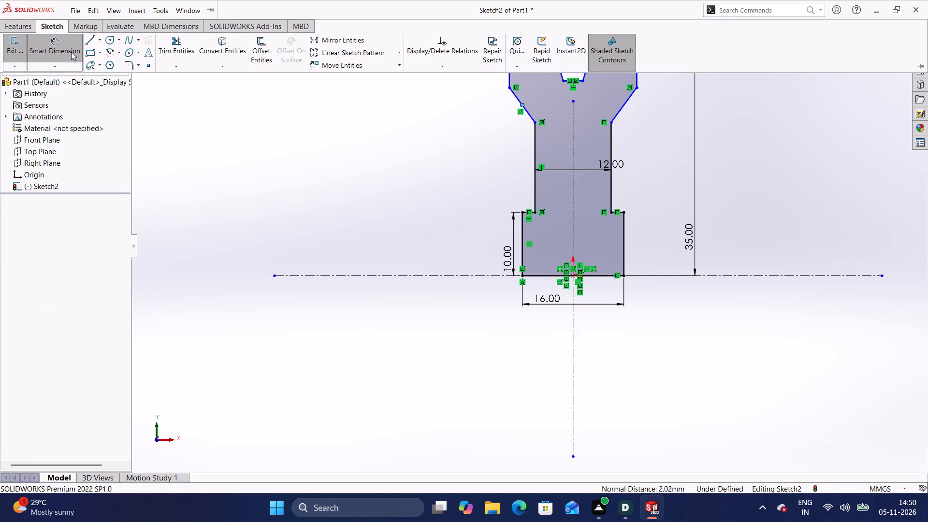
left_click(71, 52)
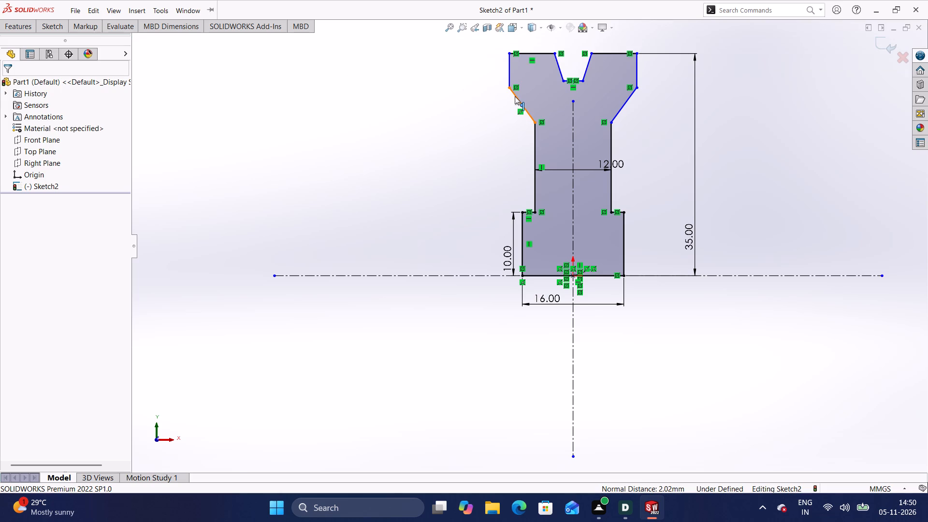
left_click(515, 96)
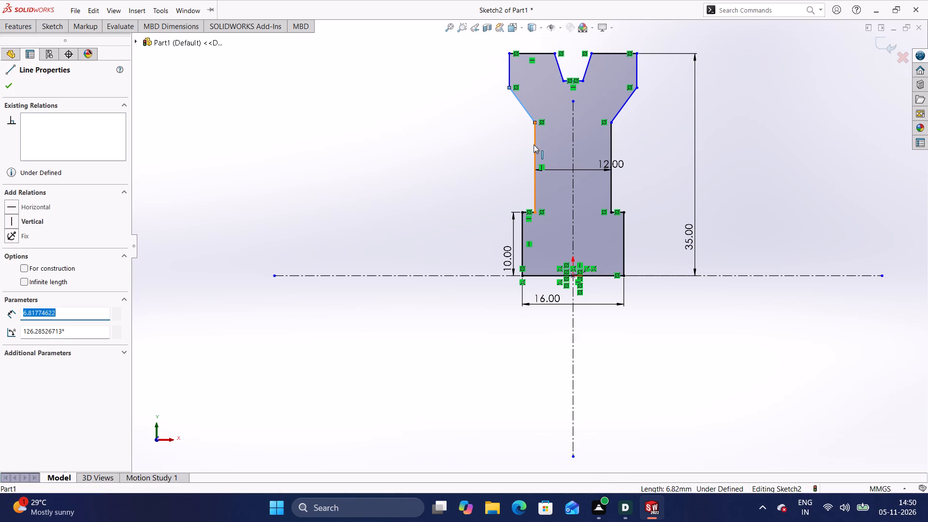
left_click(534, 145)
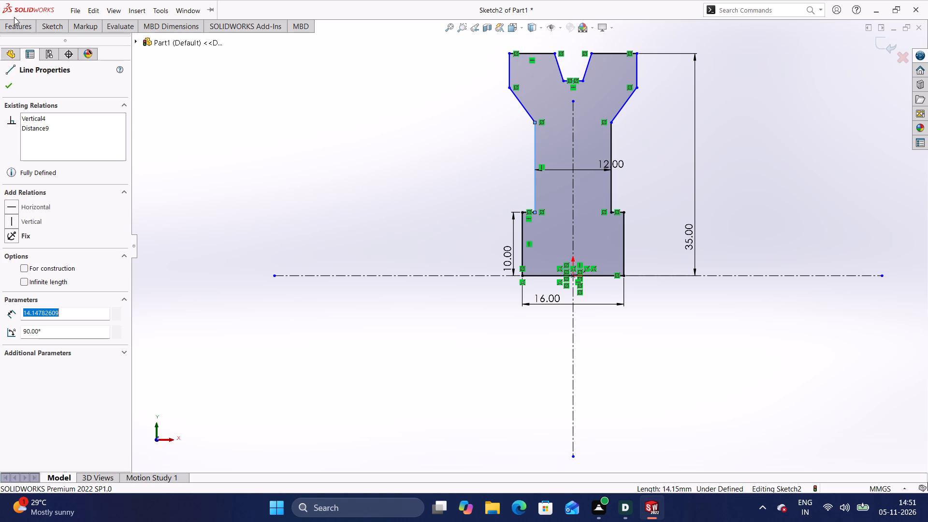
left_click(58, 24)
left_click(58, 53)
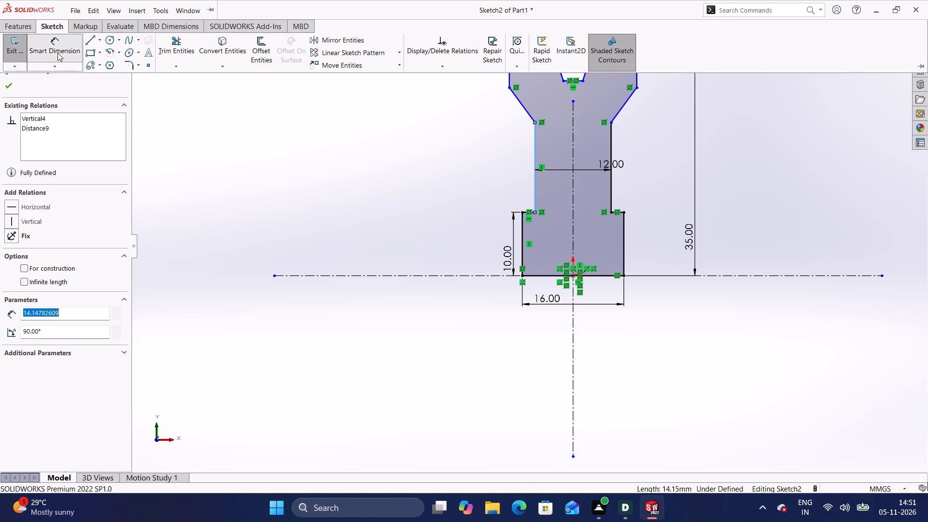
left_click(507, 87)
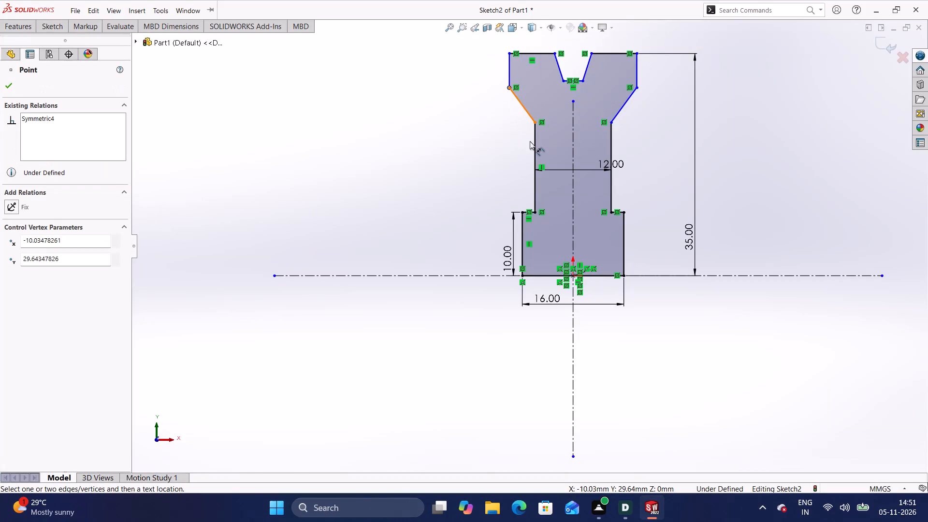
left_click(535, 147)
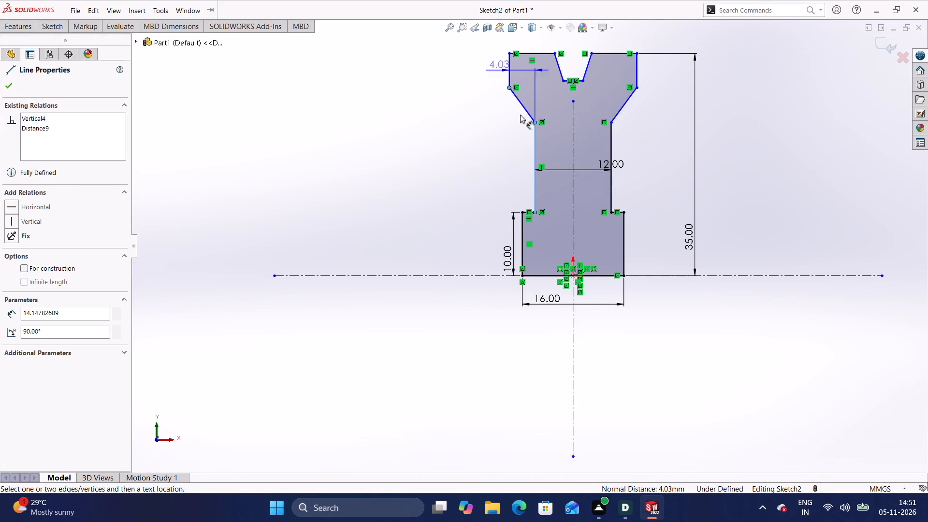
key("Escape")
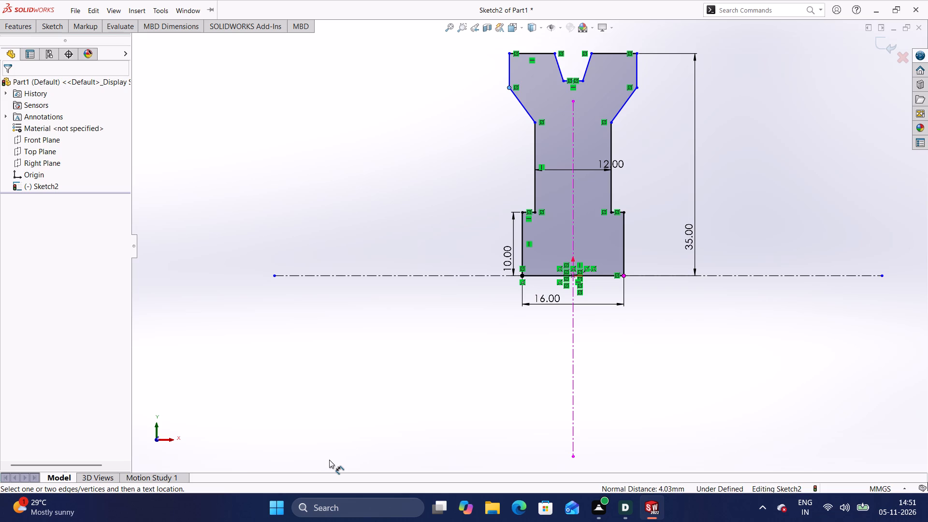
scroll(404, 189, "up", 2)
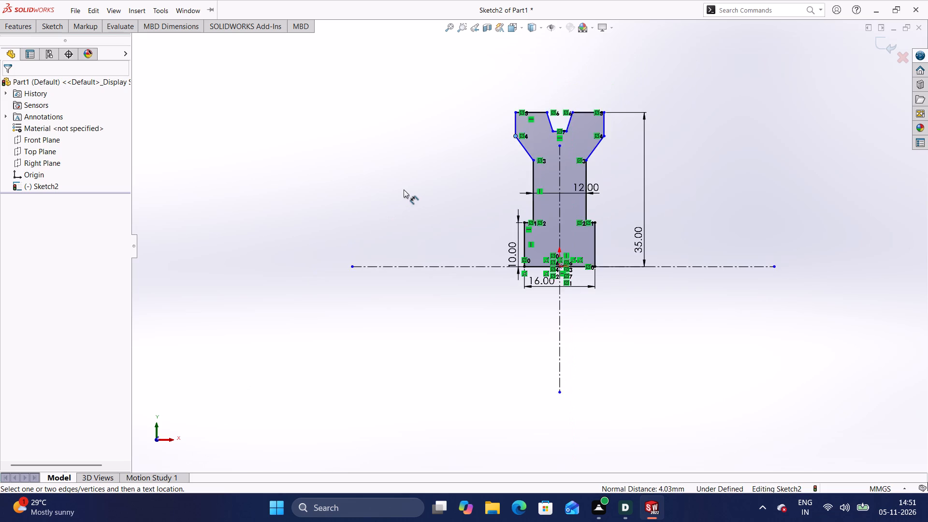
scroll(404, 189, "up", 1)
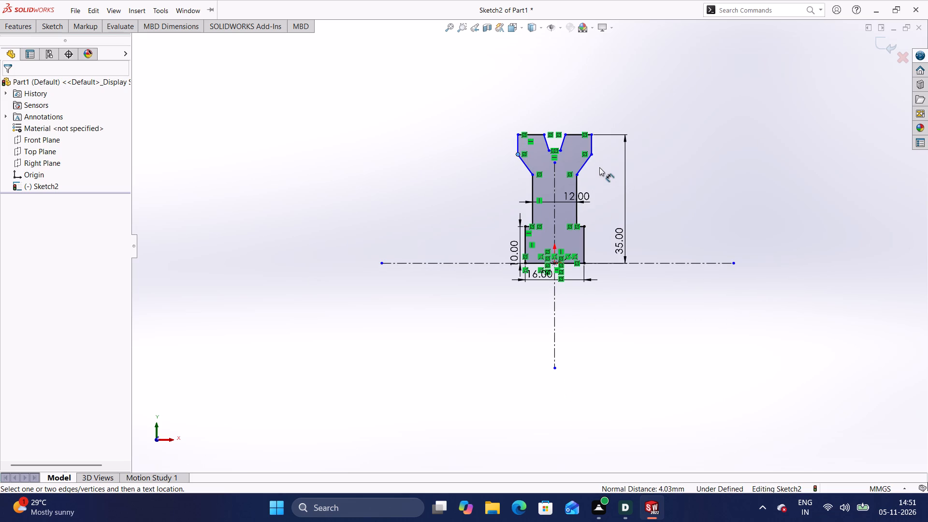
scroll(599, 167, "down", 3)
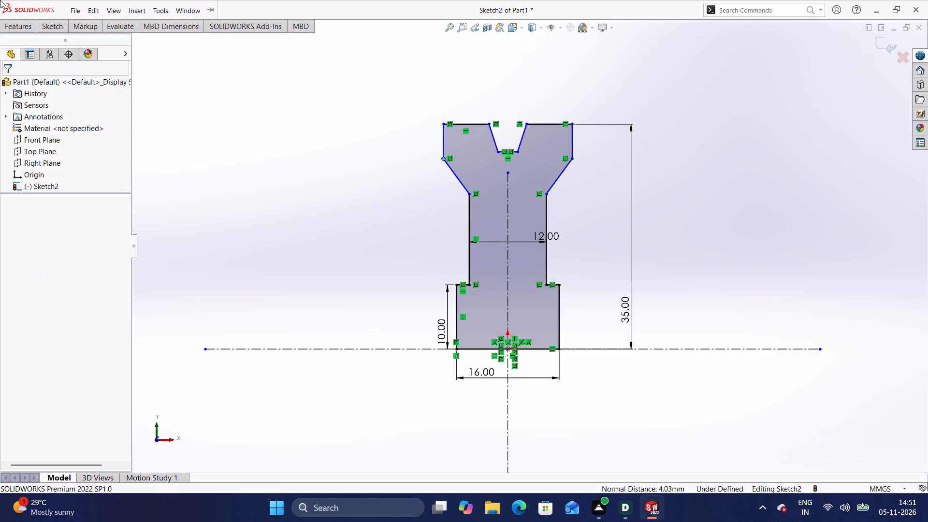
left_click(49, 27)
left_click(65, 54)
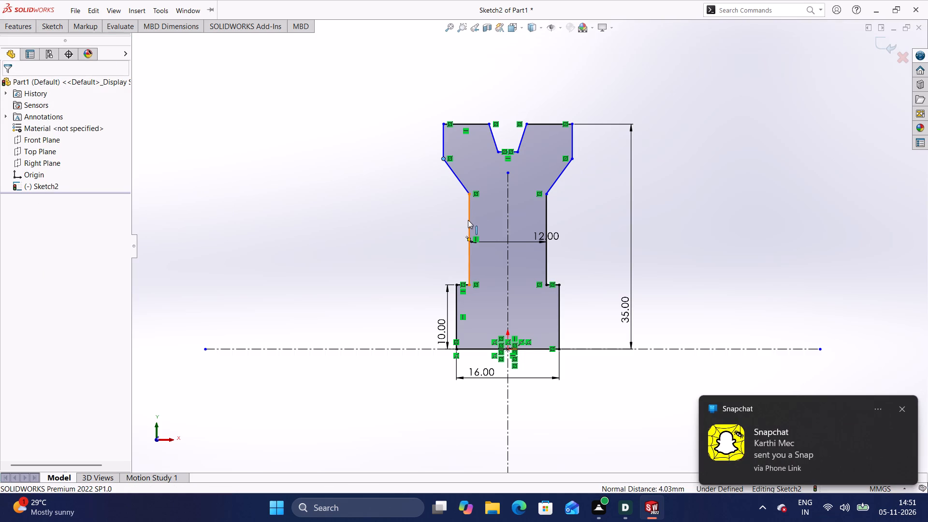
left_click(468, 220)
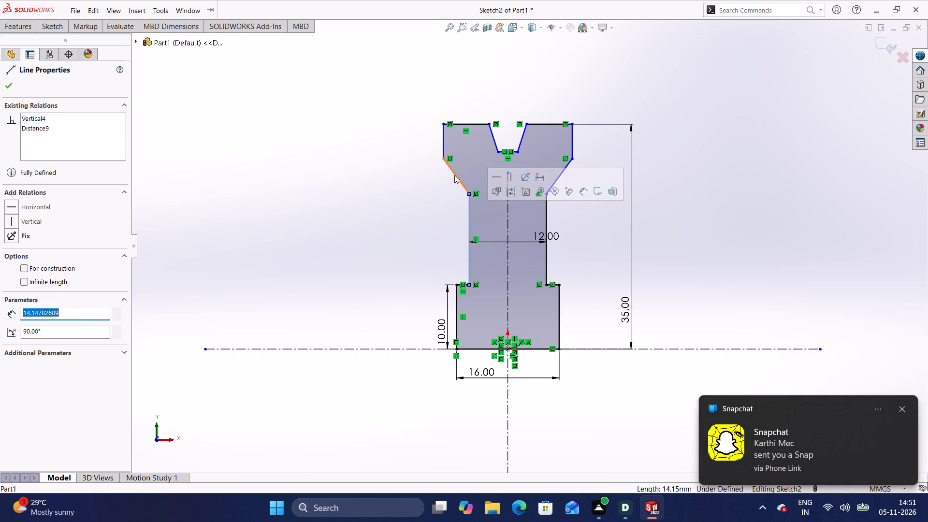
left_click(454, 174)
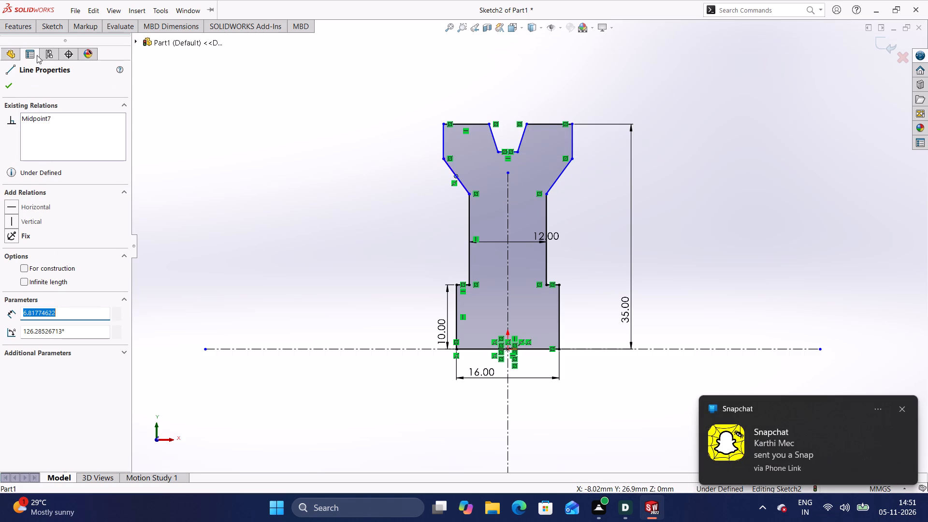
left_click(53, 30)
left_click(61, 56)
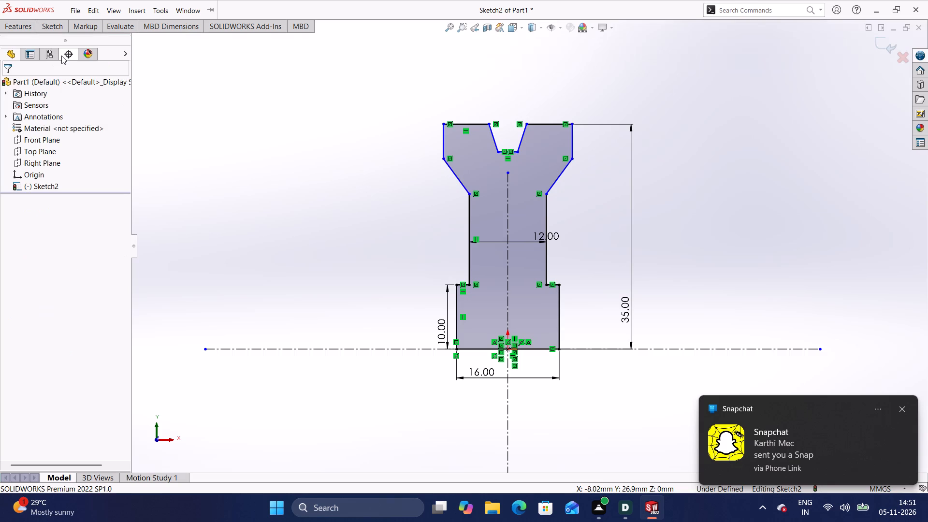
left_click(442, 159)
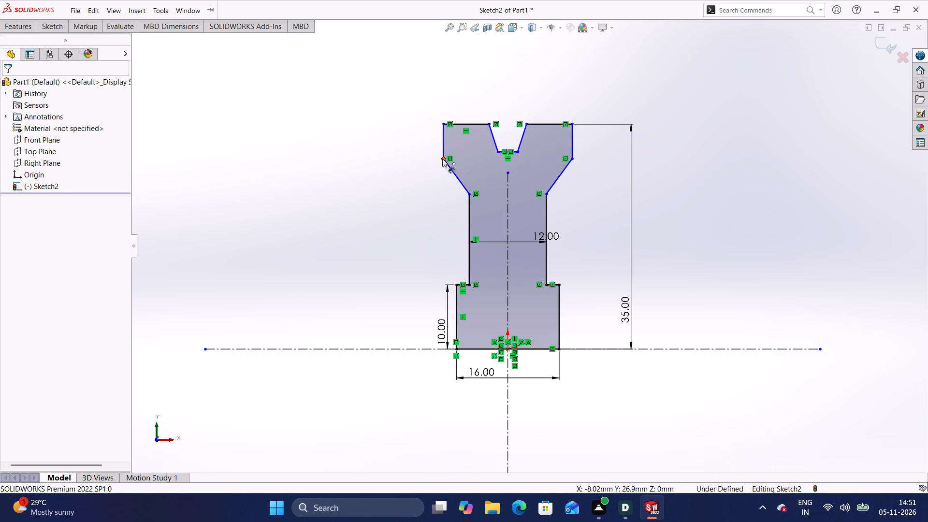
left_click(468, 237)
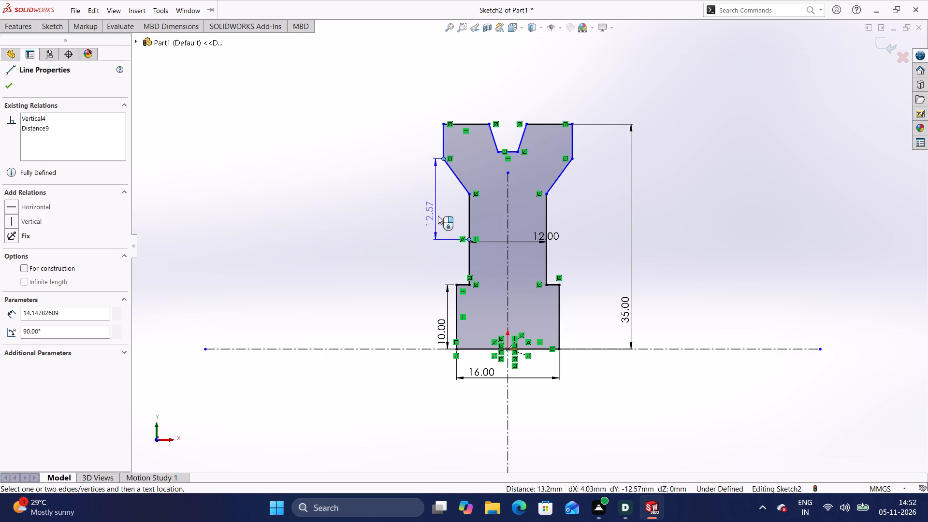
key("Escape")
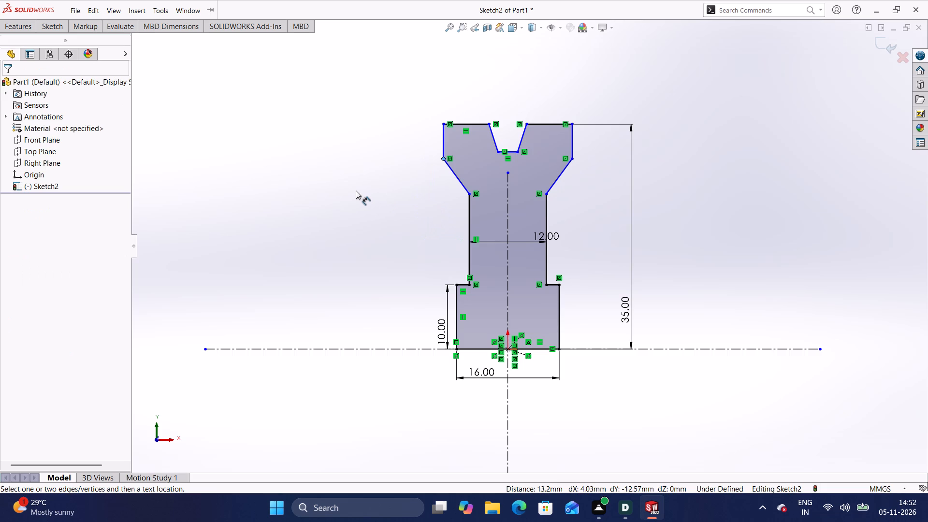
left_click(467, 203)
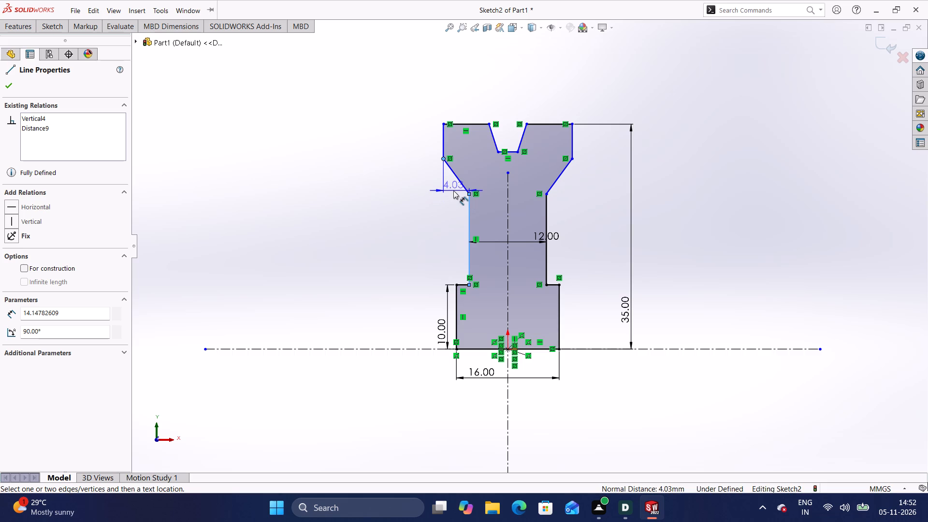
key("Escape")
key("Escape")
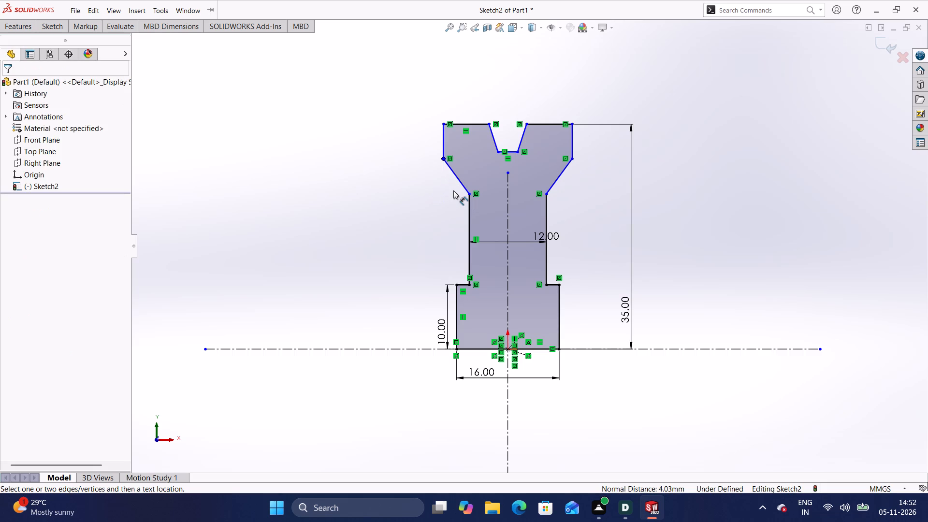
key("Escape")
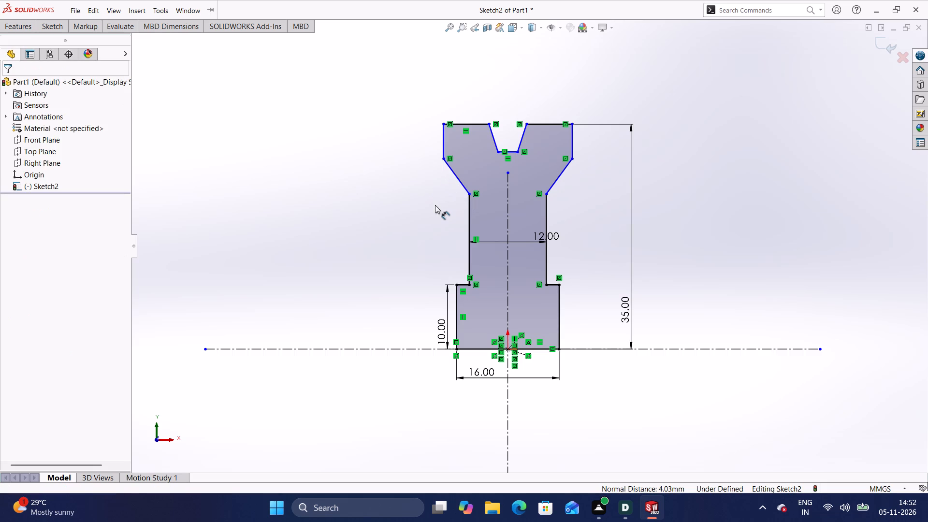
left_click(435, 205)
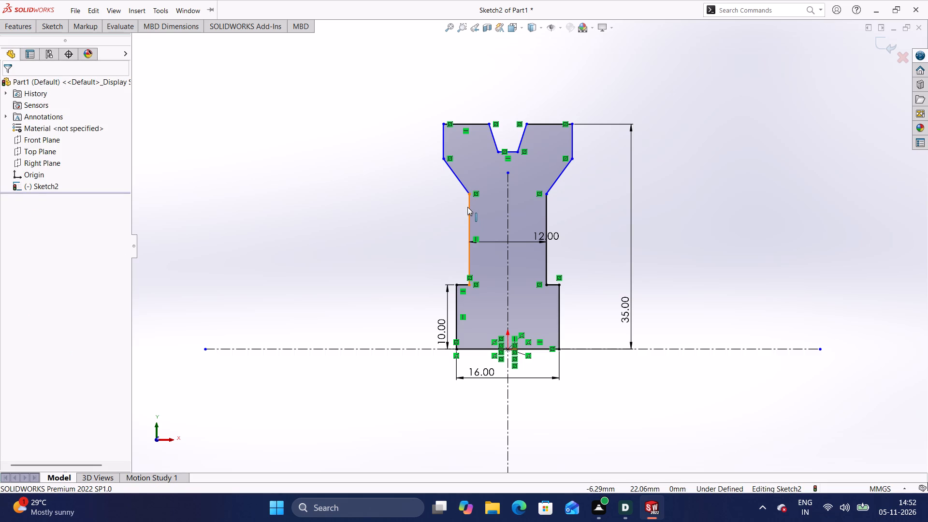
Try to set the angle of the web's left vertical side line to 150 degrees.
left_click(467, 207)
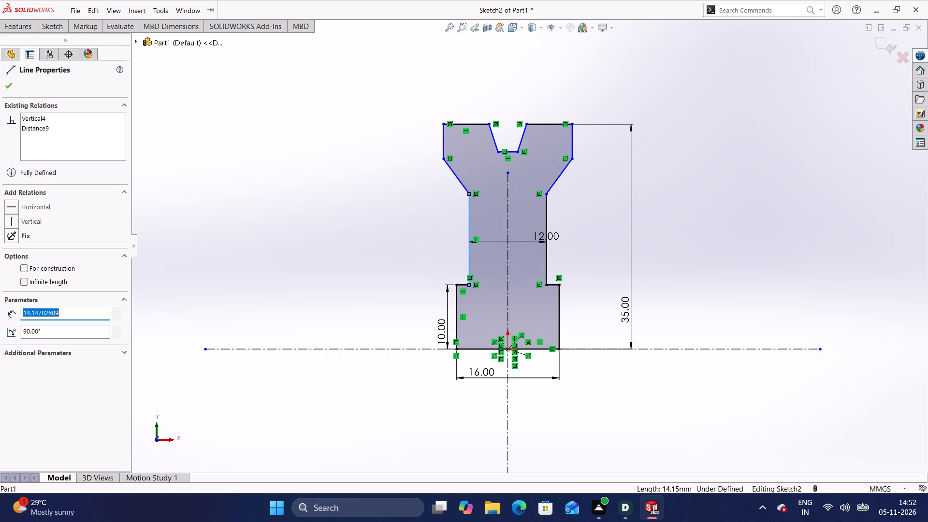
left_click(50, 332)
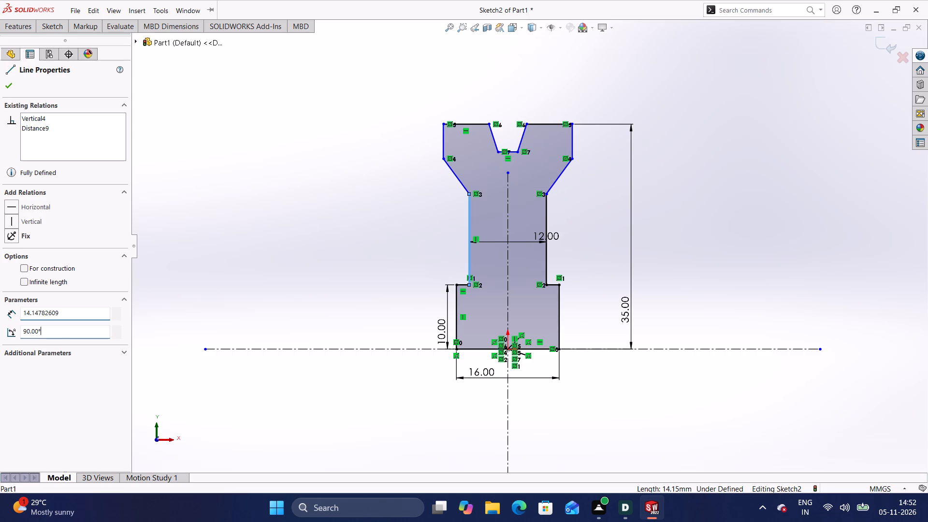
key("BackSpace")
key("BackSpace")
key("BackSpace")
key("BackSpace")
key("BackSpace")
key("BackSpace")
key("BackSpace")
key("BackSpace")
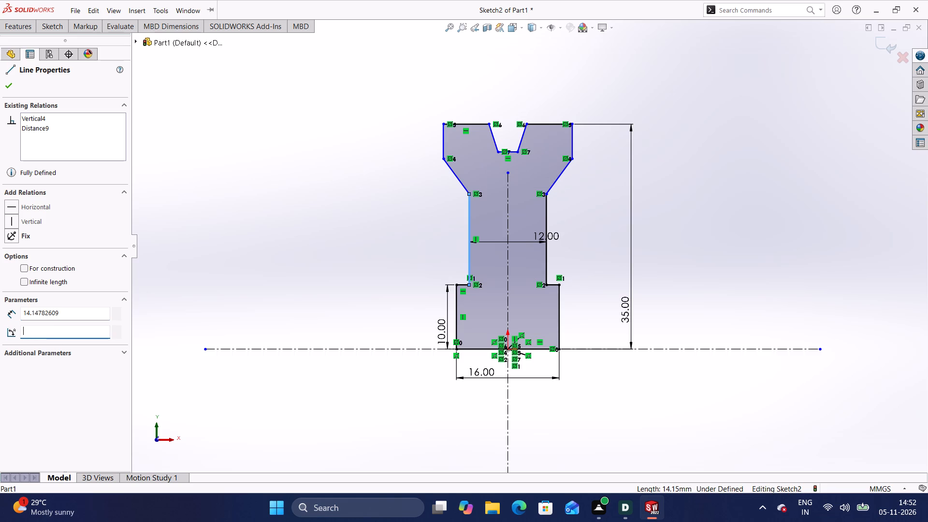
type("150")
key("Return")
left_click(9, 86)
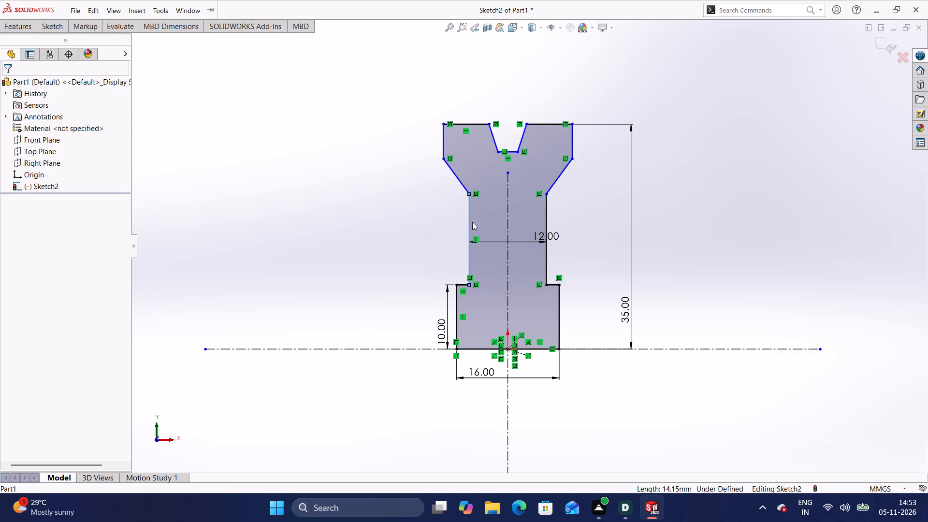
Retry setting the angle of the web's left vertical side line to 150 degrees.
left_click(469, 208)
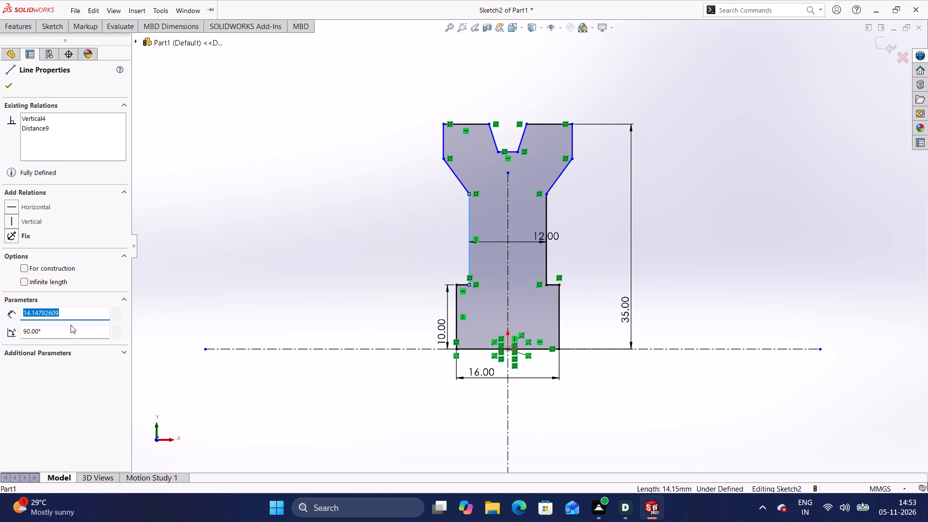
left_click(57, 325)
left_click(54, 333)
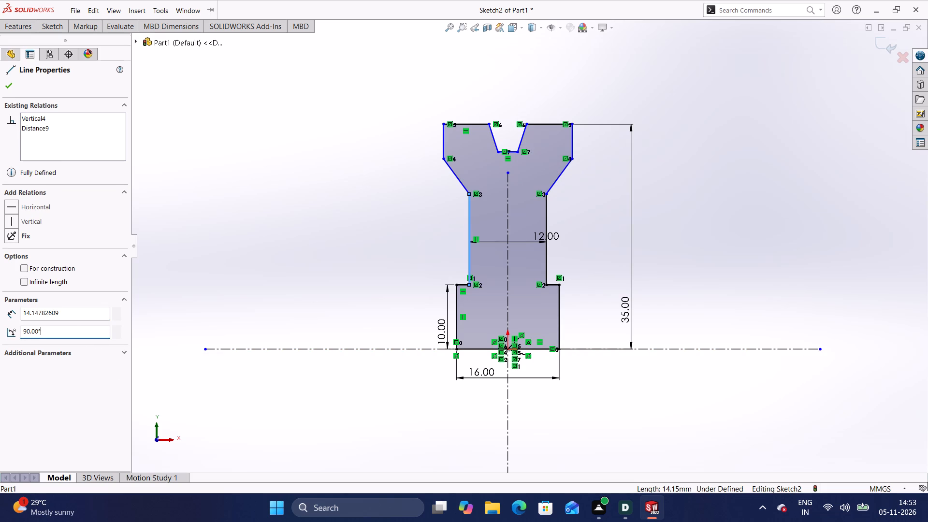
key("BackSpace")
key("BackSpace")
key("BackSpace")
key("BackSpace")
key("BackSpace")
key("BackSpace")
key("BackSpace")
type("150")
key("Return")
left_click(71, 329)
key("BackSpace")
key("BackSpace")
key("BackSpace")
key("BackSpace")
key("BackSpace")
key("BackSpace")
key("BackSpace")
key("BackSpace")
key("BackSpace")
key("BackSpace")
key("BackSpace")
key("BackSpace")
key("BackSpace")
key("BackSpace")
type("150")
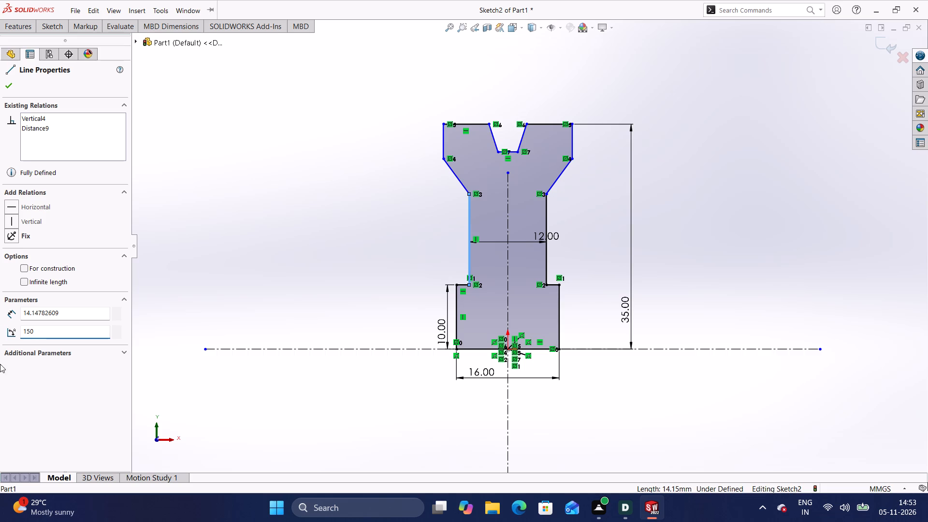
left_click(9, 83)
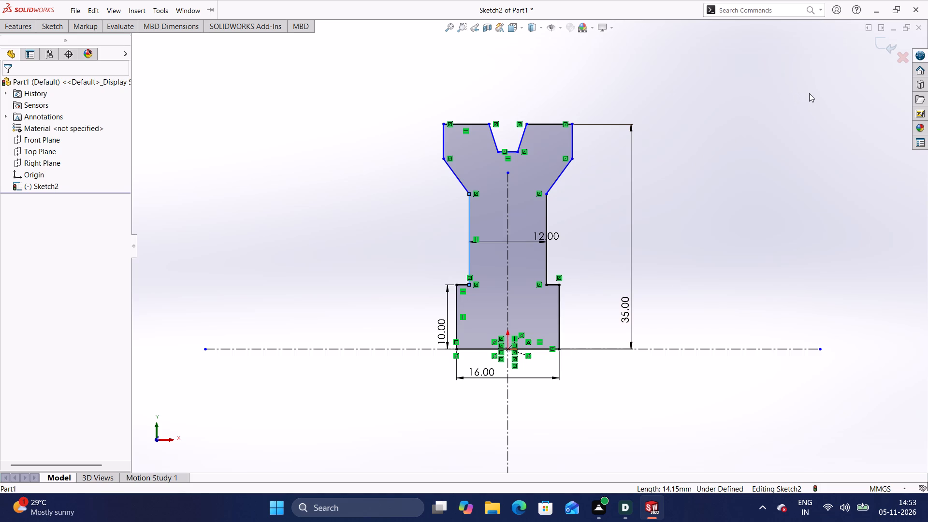
Dimension the rim's right outer vertical side line as 12 mm.
left_click(52, 25)
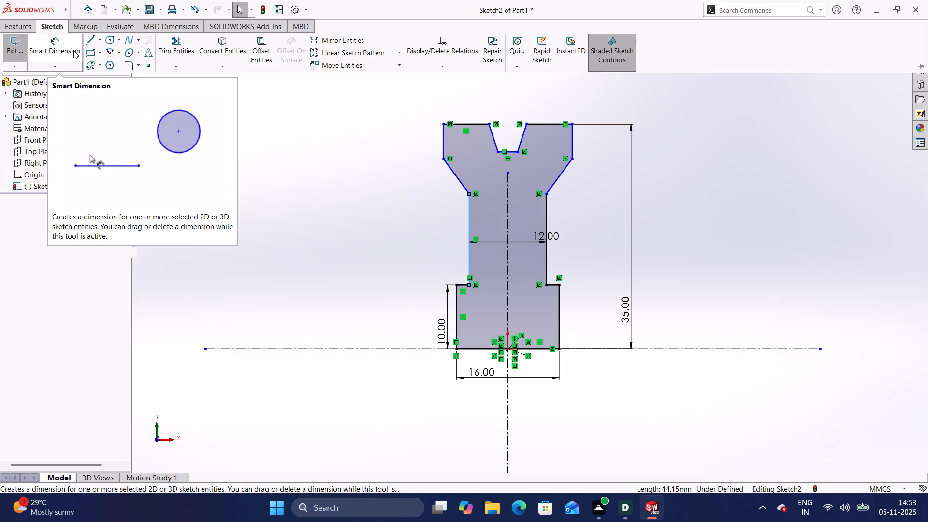
left_click(73, 50)
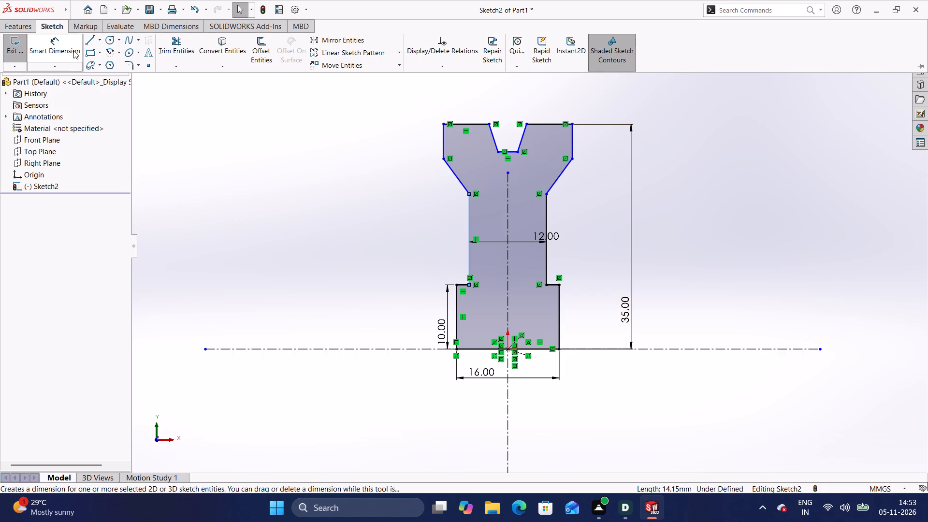
left_click(573, 144)
left_click(604, 148)
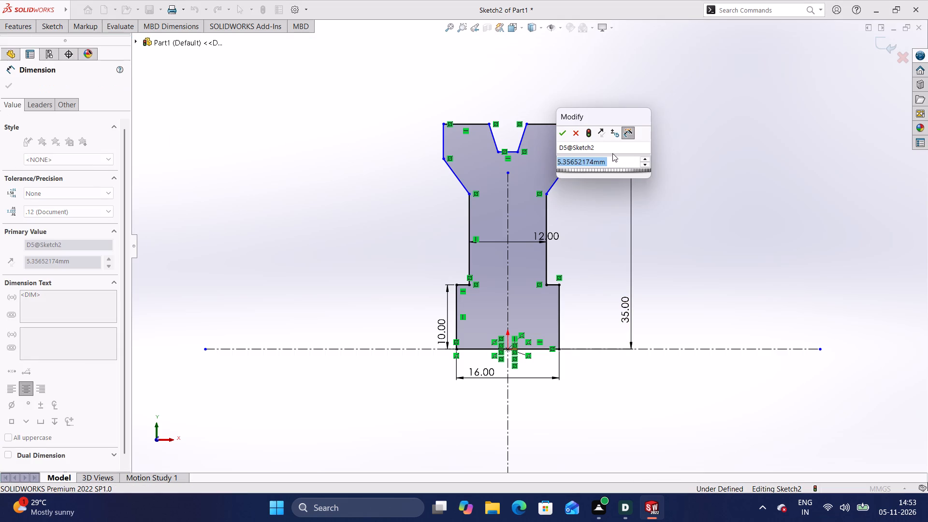
left_click(612, 155)
key("BackSpace")
key("BackSpace")
key("BackSpace")
key("BackSpace")
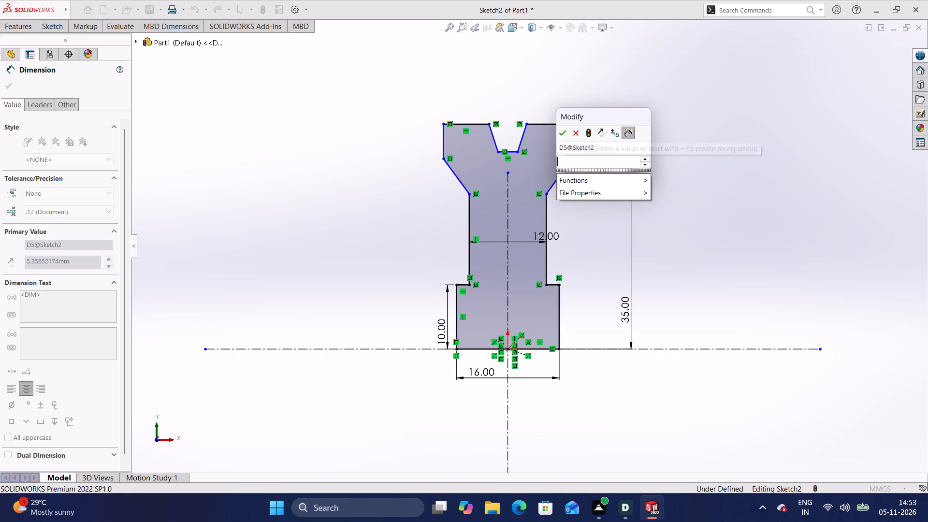
key("BackSpace")
type("12")
key("Return")
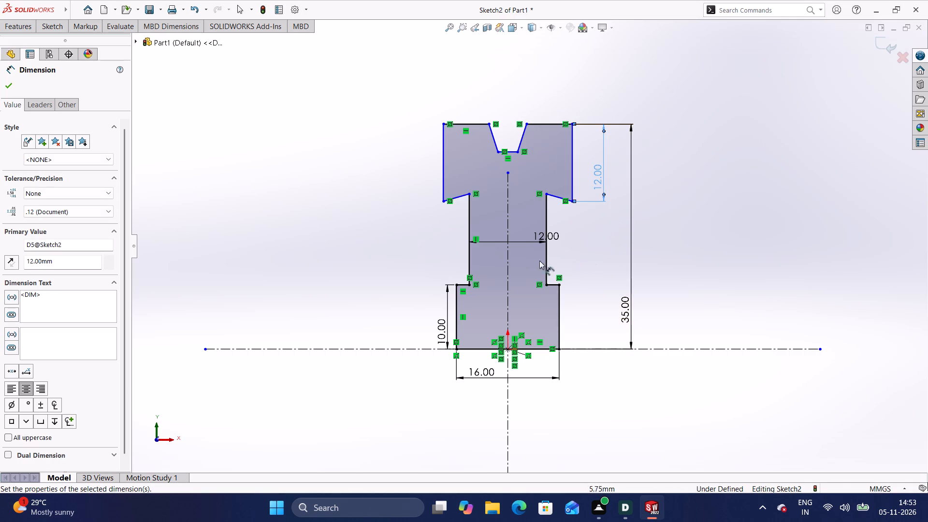
Dimension the vertical depth of the groove from its slanted side line as 5 mm.
left_click(467, 223)
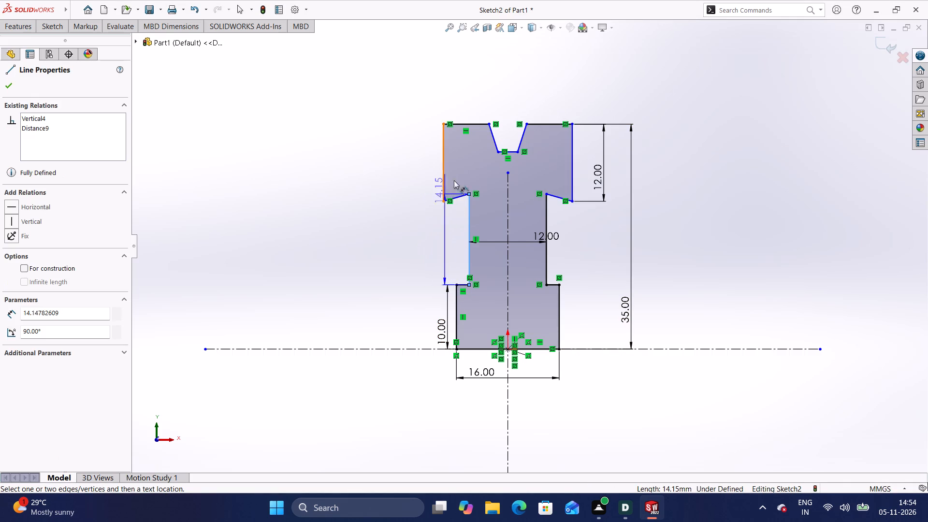
key("Escape")
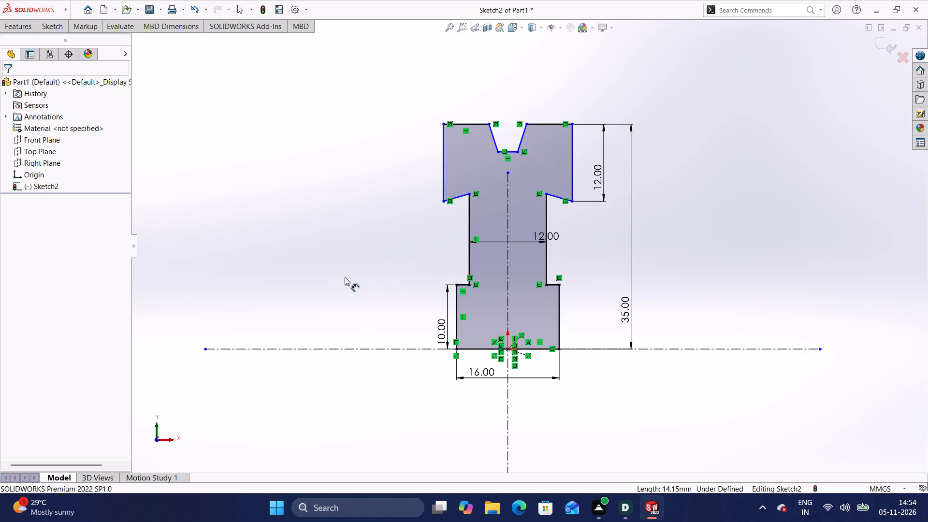
left_click(62, 28)
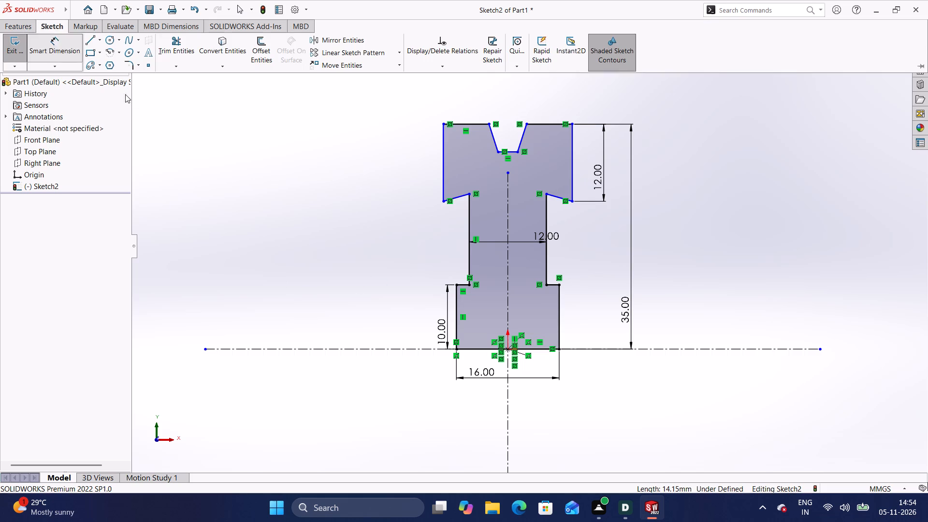
left_click(521, 136)
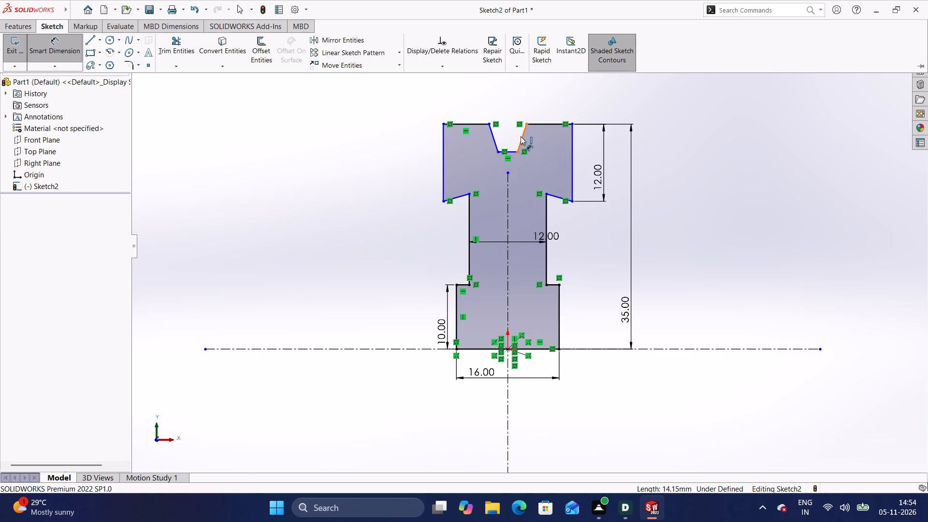
left_click(507, 132)
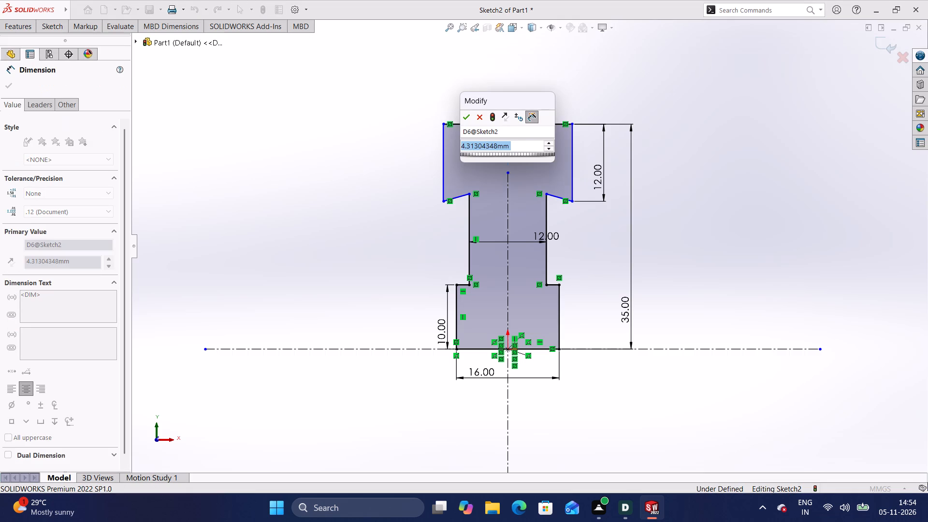
left_click(512, 143)
key("BackSpace")
key("BackSpace")
key("BackSpace")
key("BackSpace")
key("BackSpace")
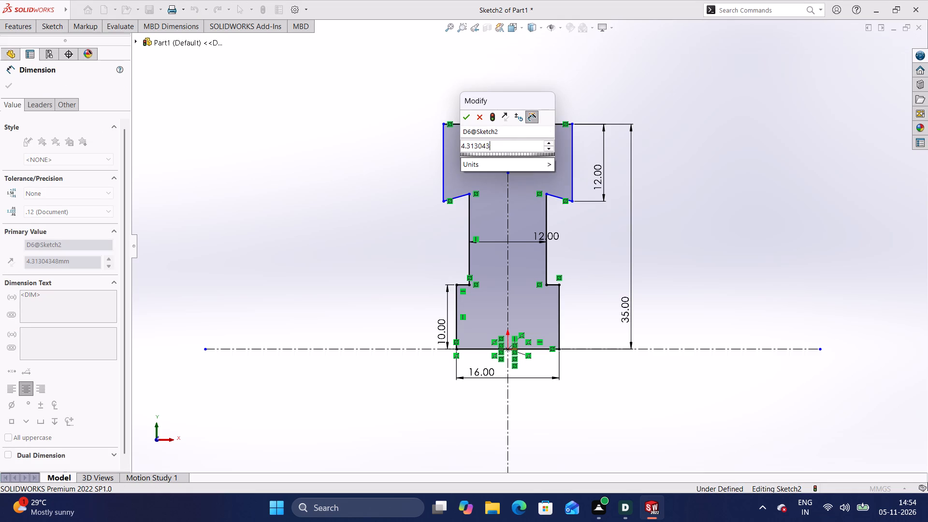
key("BackSpace")
key("BackSpace")
key("BackSpace")
key("BackSpace")
key("BackSpace")
key("BackSpace")
key("BackSpace")
key("5")
key("Return")
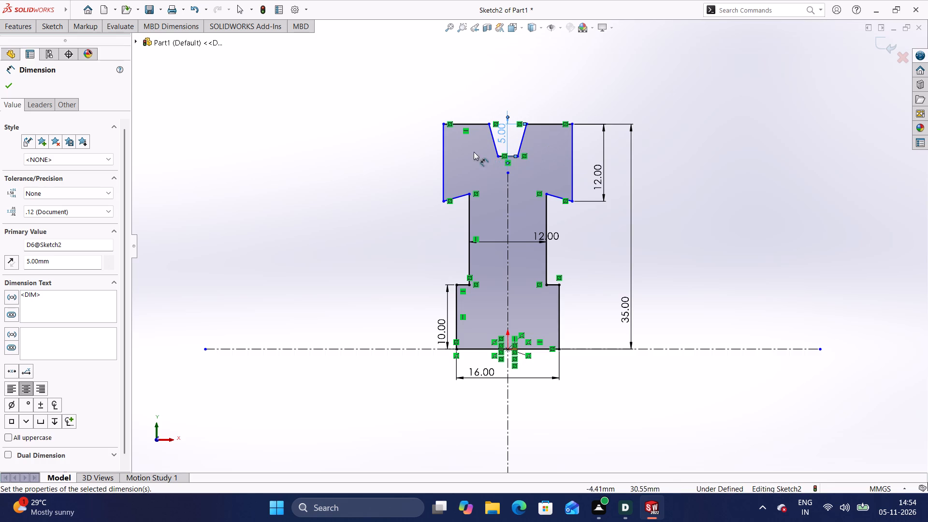
Dimension the horizontal line at the bottom of the groove as 5 mm wide.
left_click(58, 28)
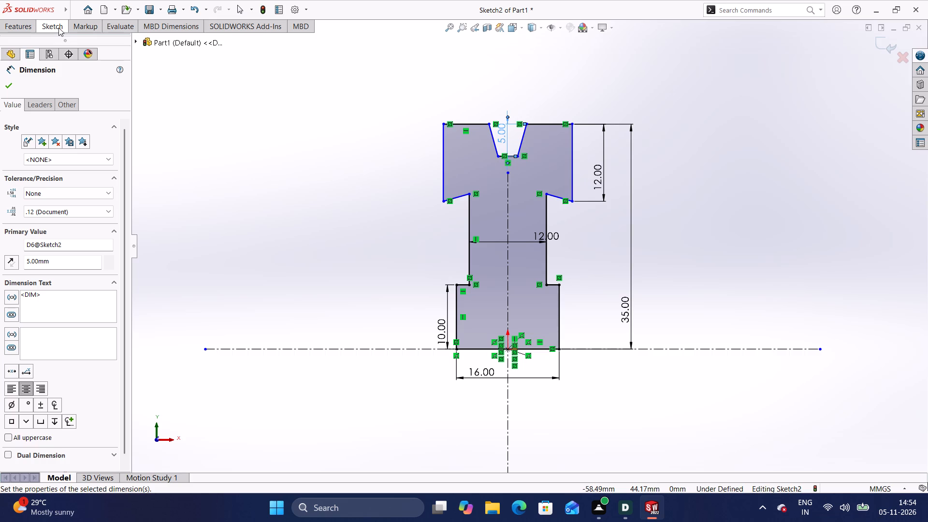
scroll(496, 153, "up", 3)
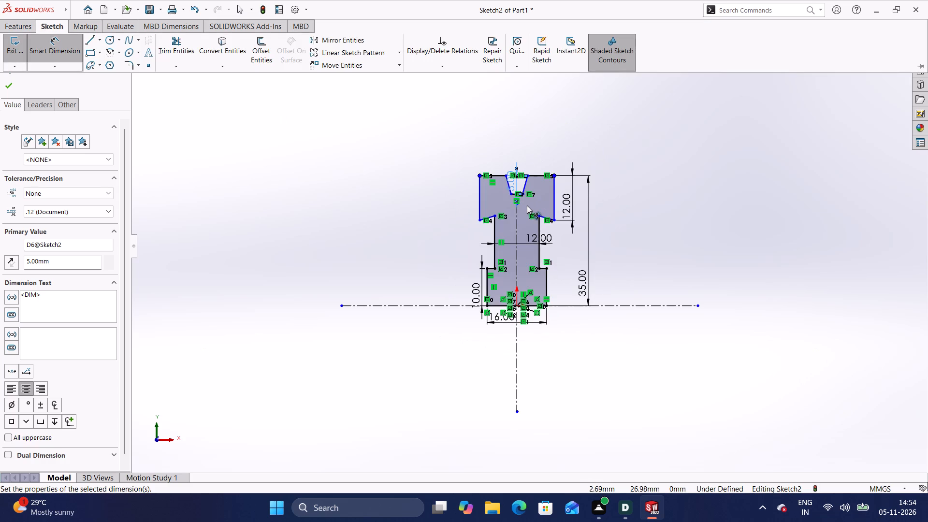
scroll(527, 205, "down", 8)
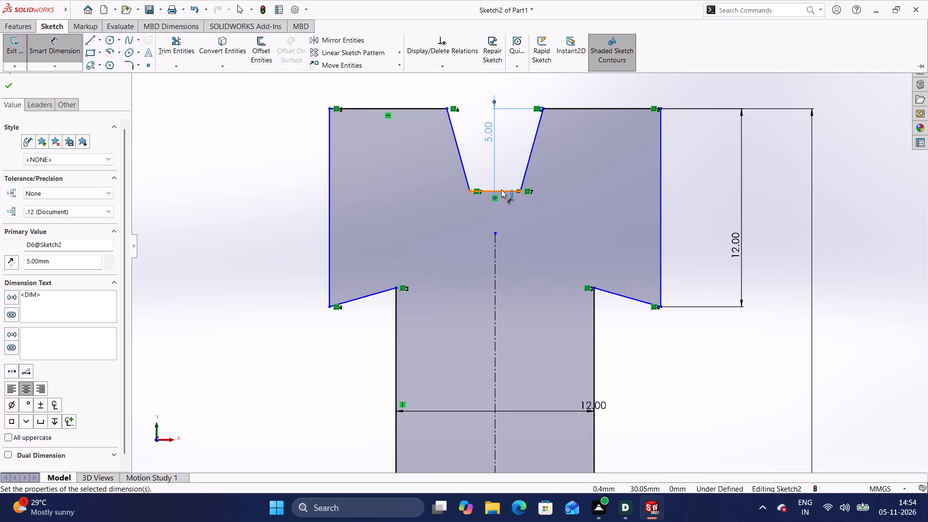
left_click(501, 189)
left_click(502, 244)
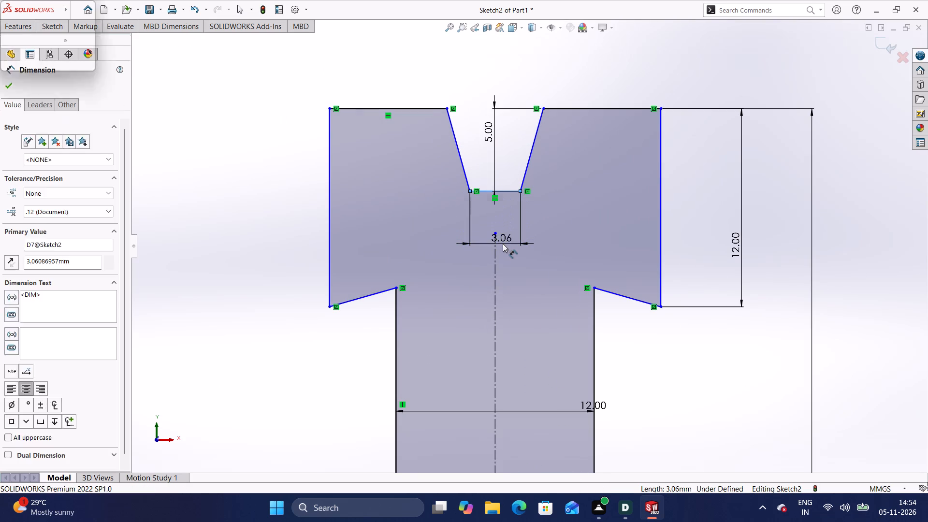
left_click(509, 253)
key("BackSpace")
key("BackSpace")
key("BackSpace")
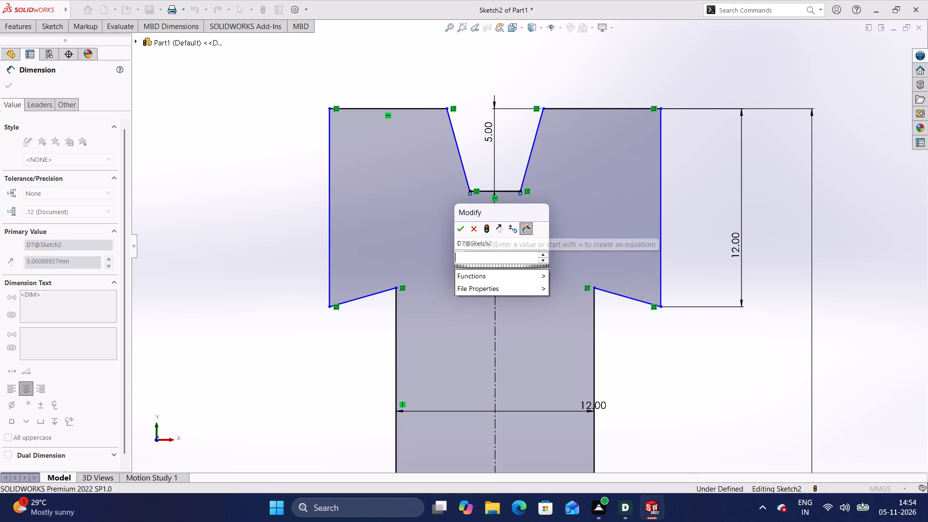
key("BackSpace")
key("BackSpace")
key("BackSpace")
key("BackSpace")
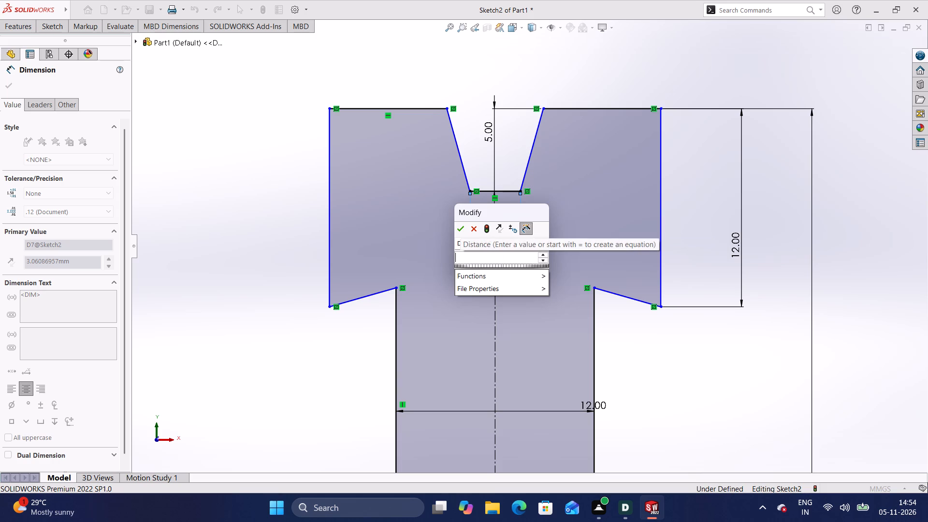
key("5")
key("Return")
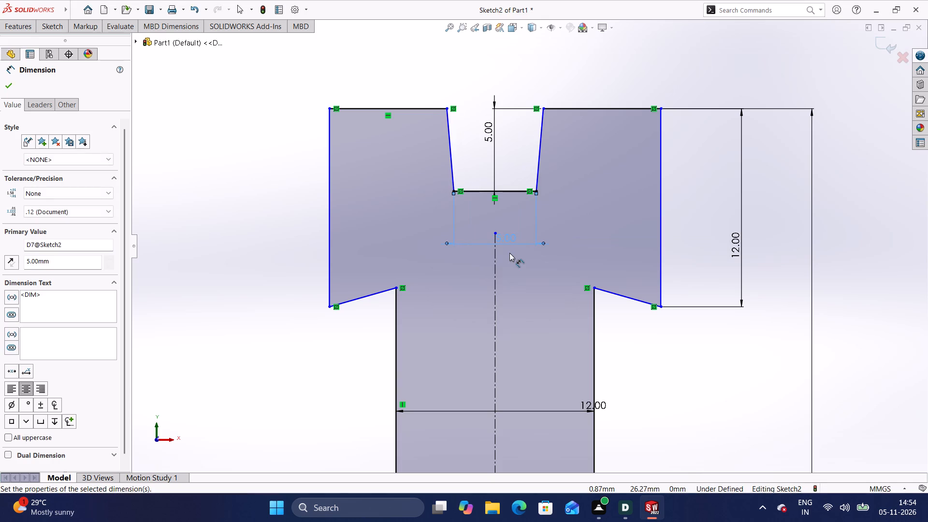
left_click(509, 253)
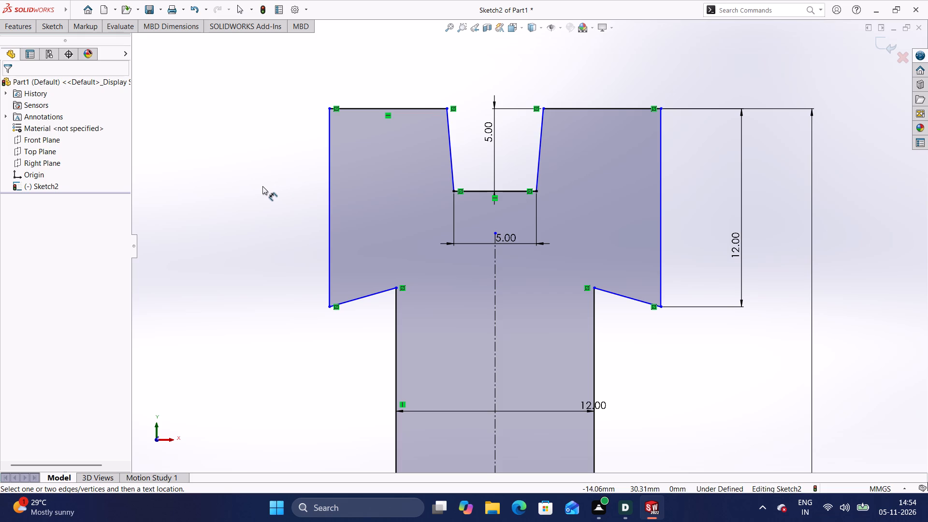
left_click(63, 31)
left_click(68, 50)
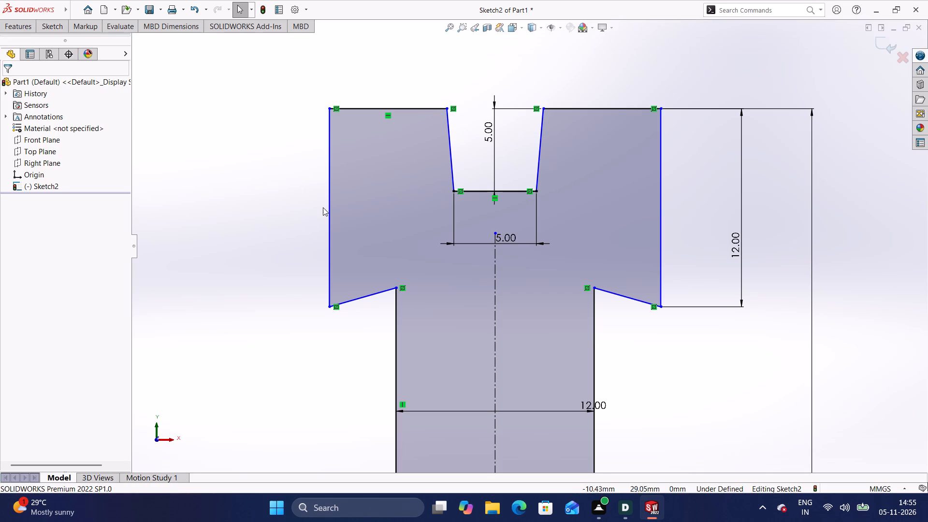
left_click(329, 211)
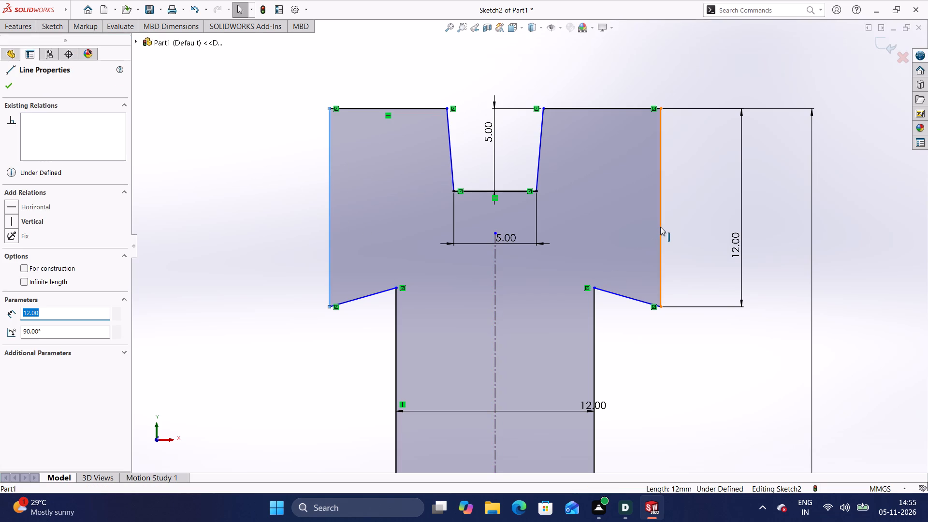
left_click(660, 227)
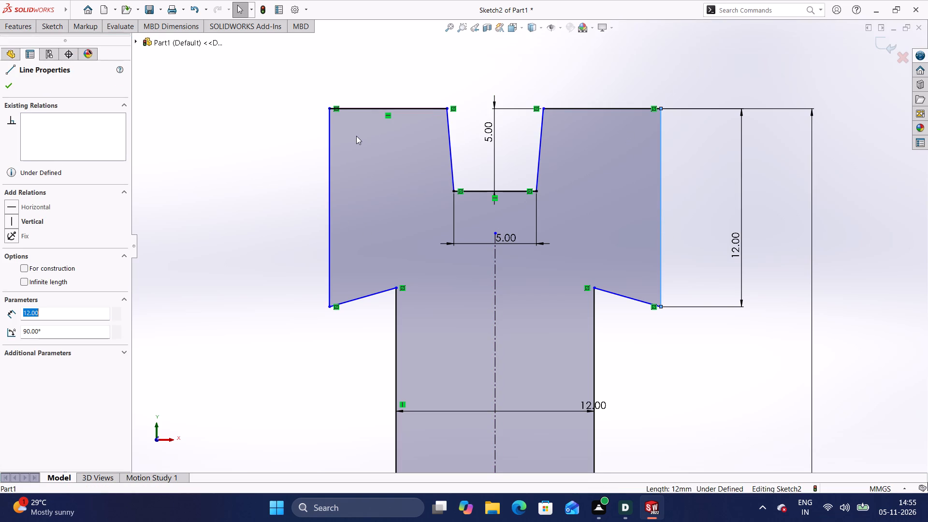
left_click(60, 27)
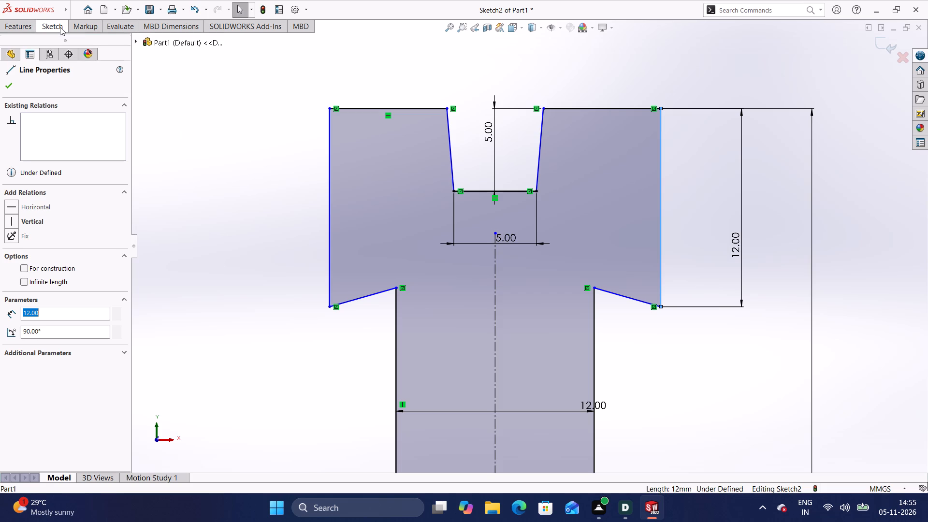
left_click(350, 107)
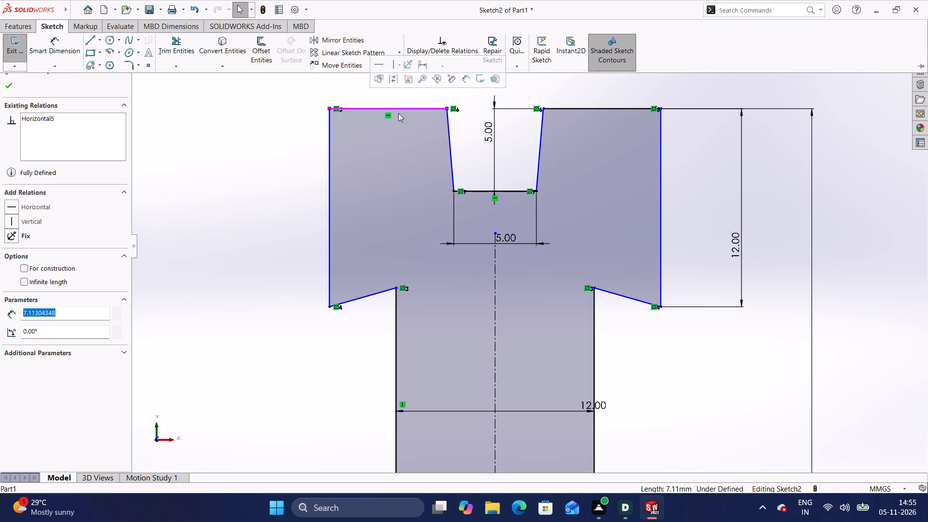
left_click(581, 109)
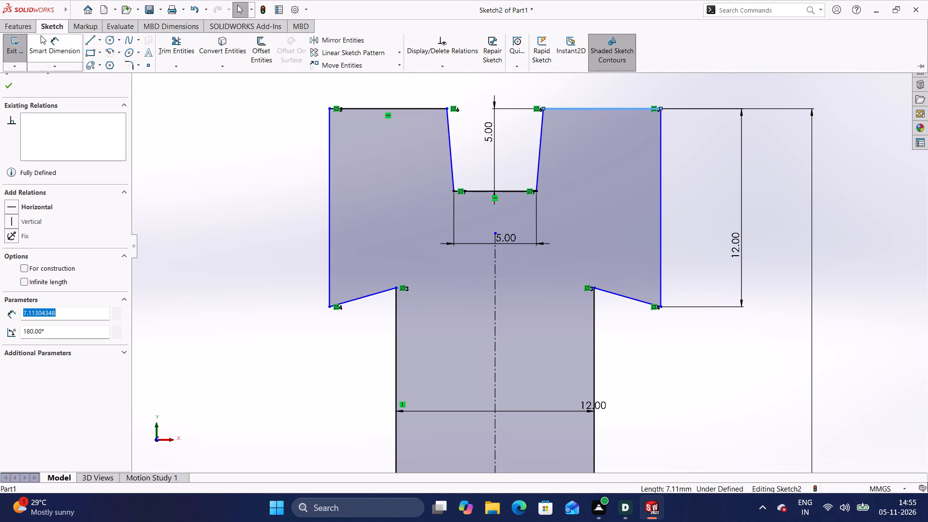
Dimension the groove's top opening between its two upper corner points as 10 mm.
left_click(47, 43)
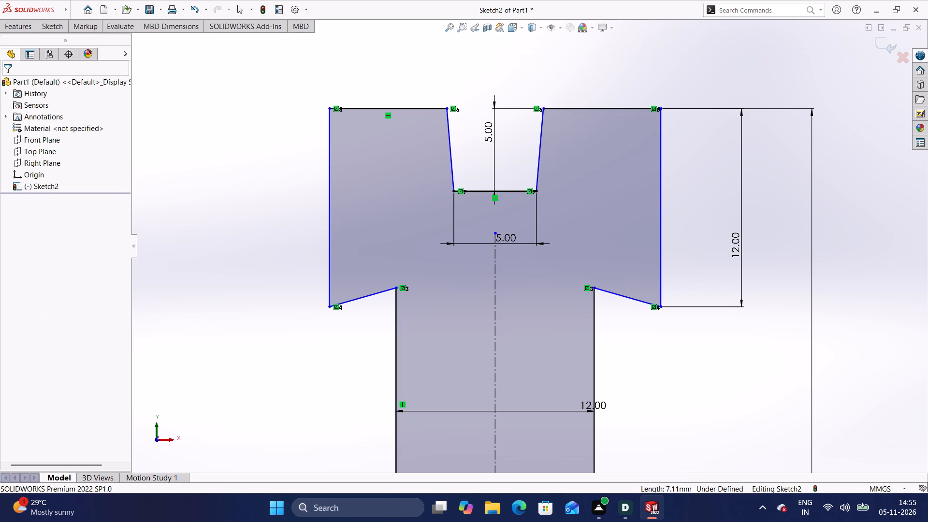
left_click(446, 108)
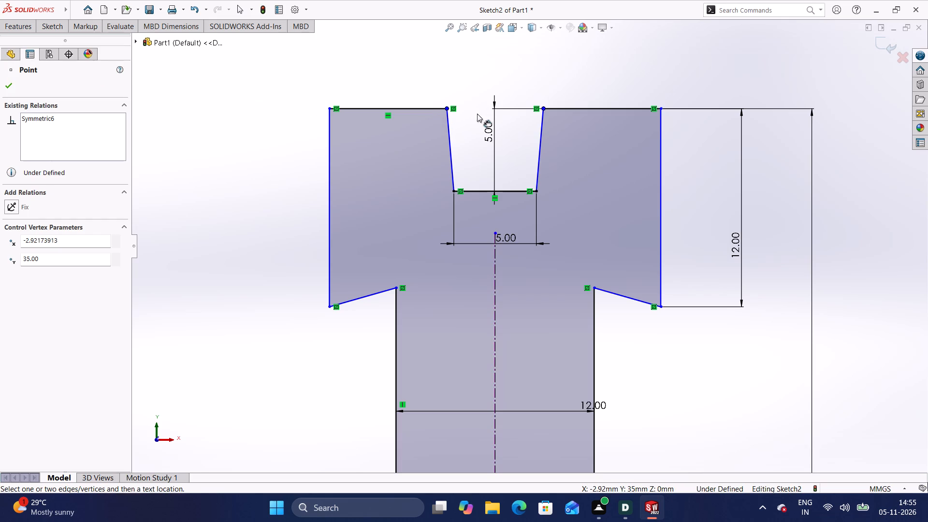
left_click(542, 106)
left_click(528, 76)
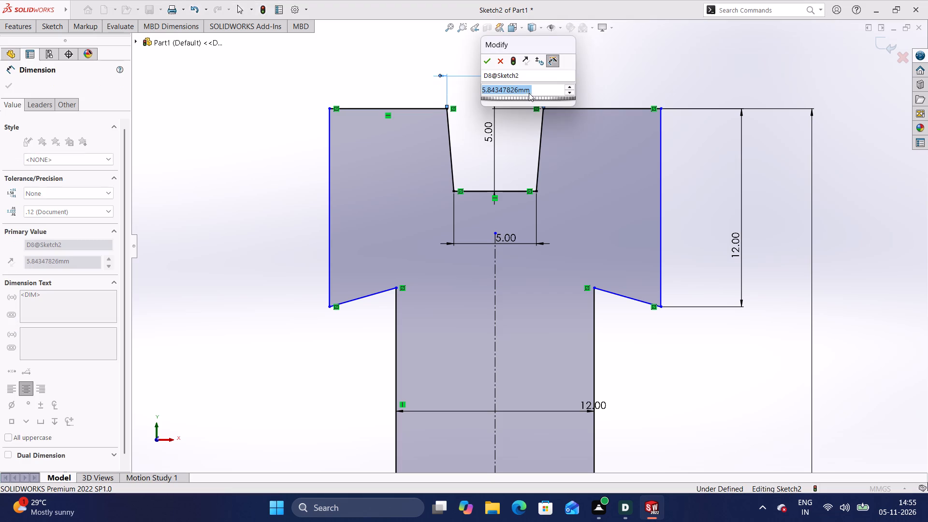
left_click(535, 87)
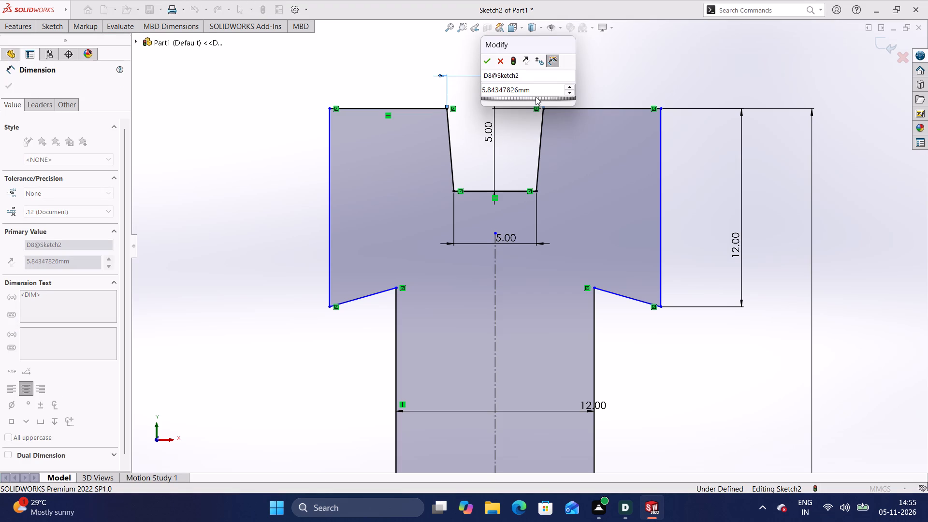
left_click(536, 92)
key("BackSpace")
key("BackSpace")
key("BackSpace")
key("BackSpace")
key("BackSpace")
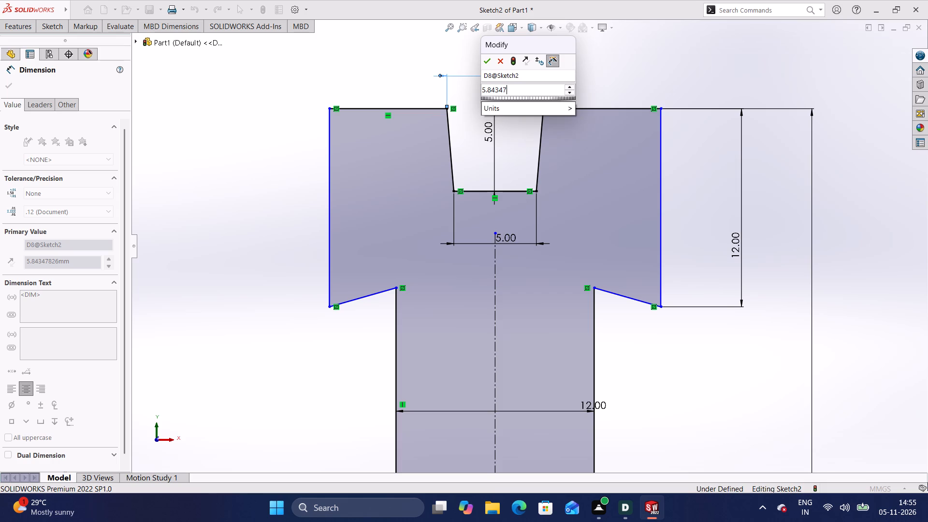
key("BackSpace")
key("BackSpace")
key("BackSpace")
key("BackSpace")
key("BackSpace")
key("BackSpace")
key("BackSpace")
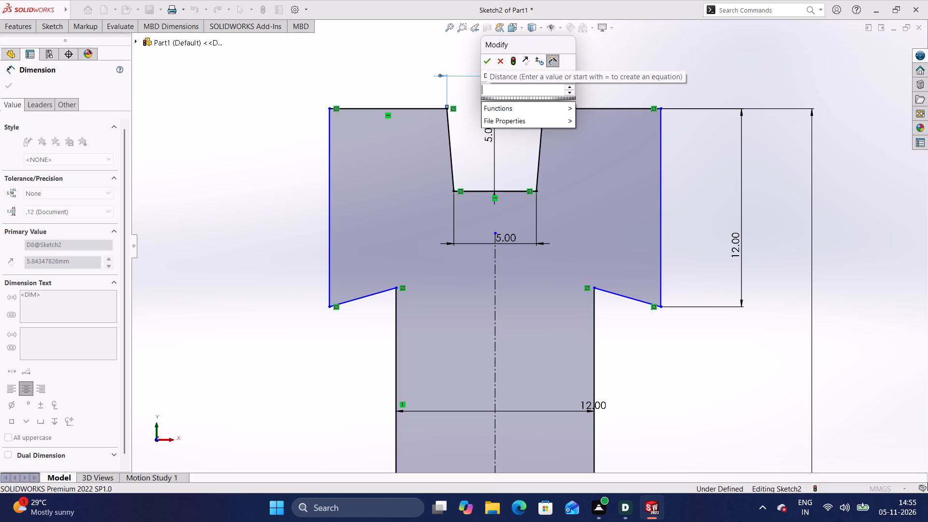
type("10")
key("Return")
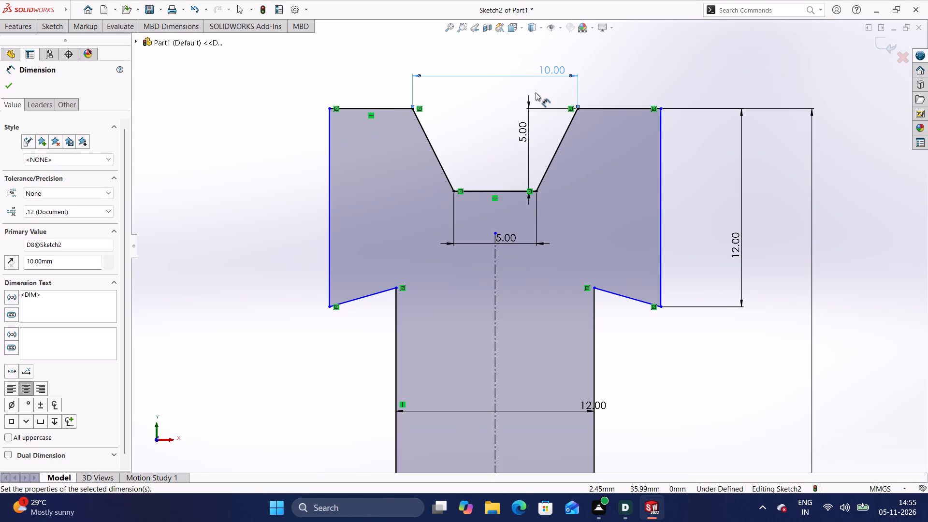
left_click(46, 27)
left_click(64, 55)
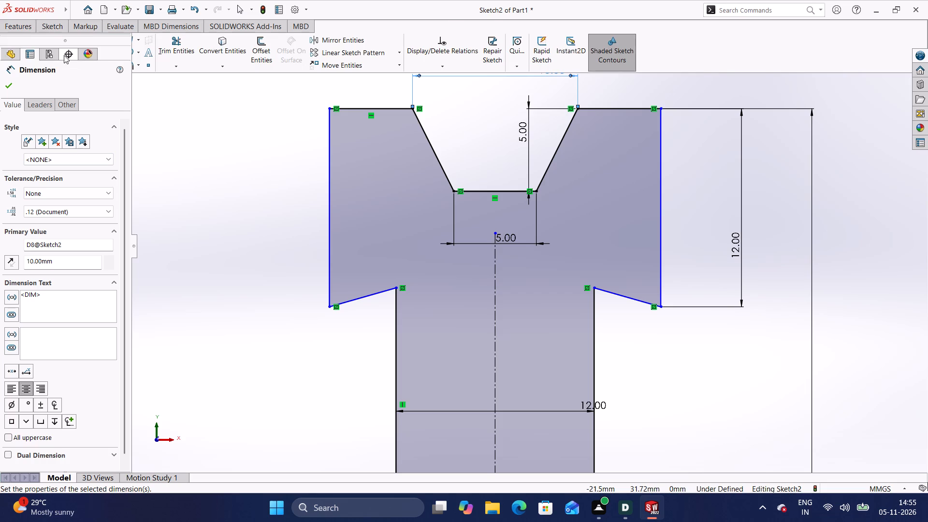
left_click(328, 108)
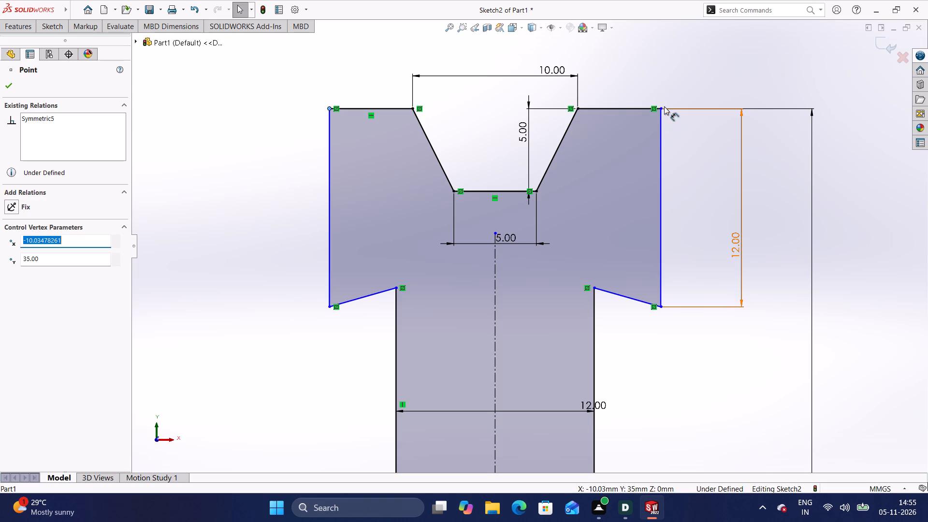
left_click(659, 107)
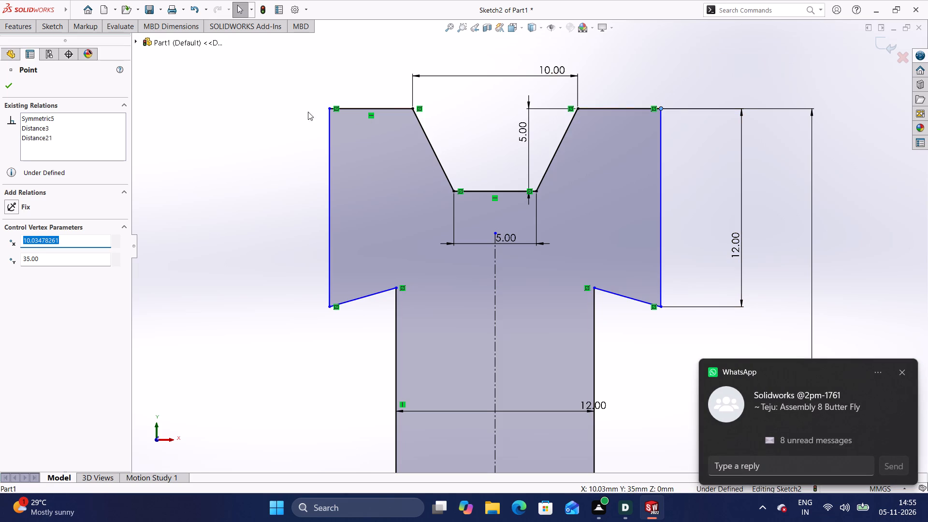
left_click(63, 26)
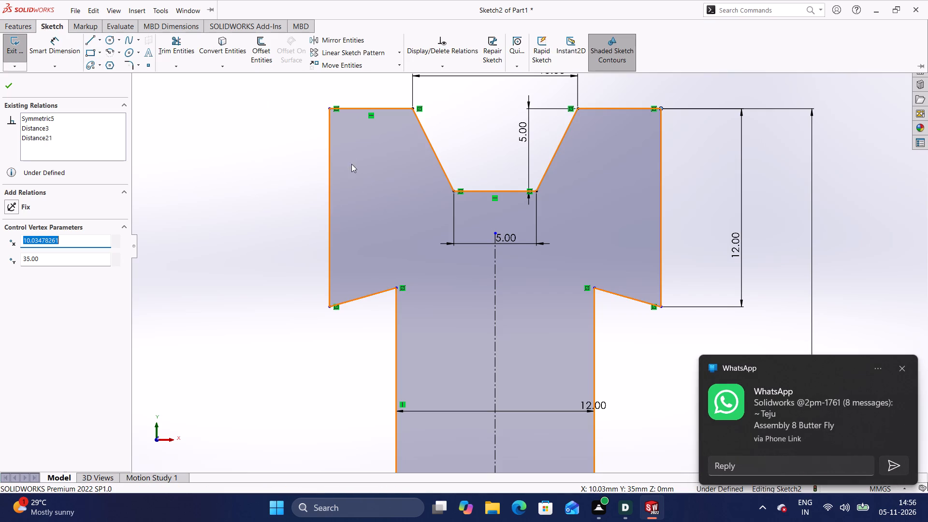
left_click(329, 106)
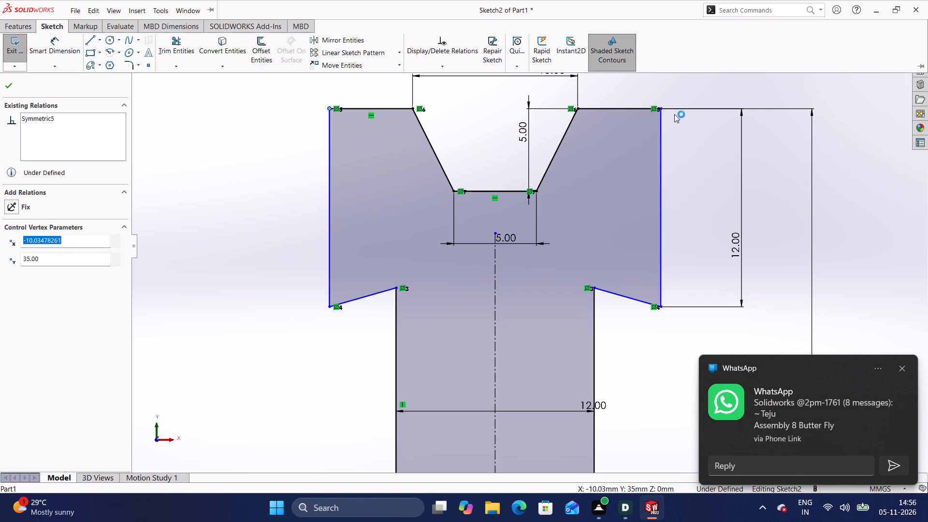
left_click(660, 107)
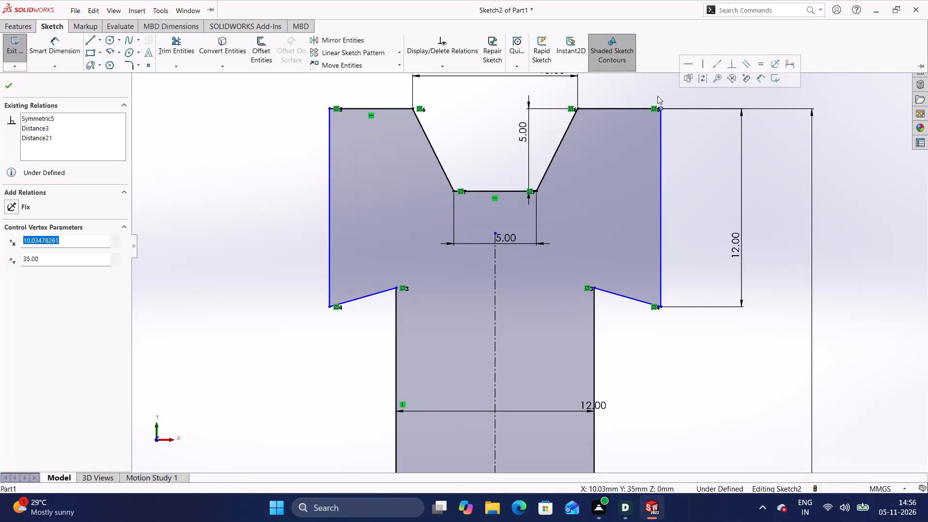
Dimension the rim's overall width between its left and right outer vertical side lines as 16 mm.
scroll(638, 128, "up", 1)
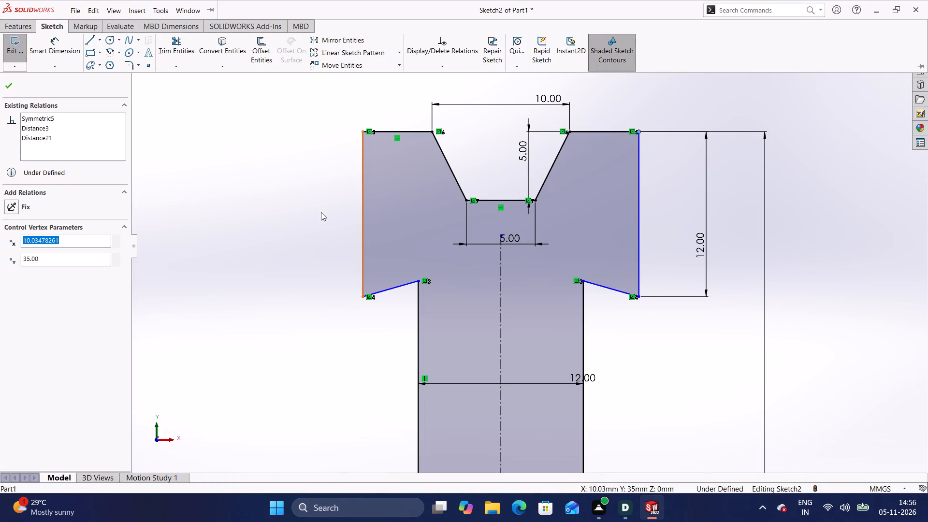
left_click(54, 50)
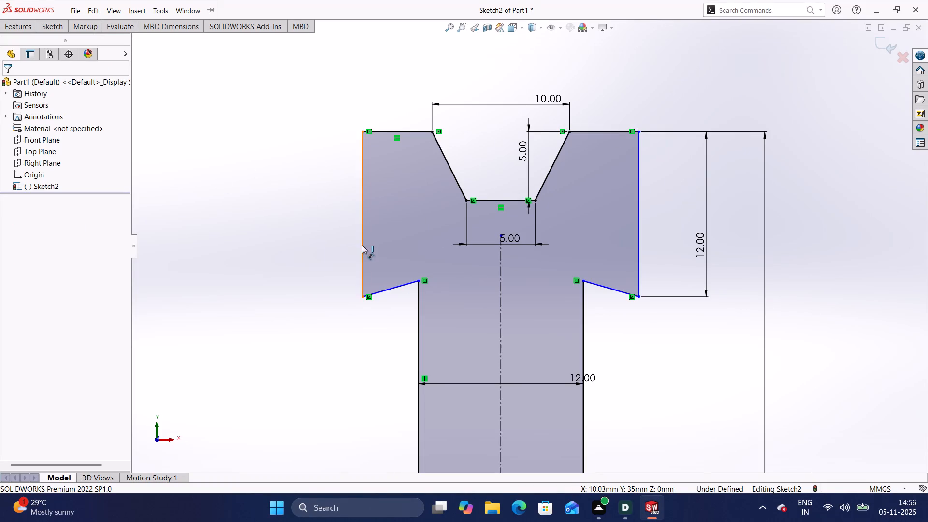
left_click(363, 239)
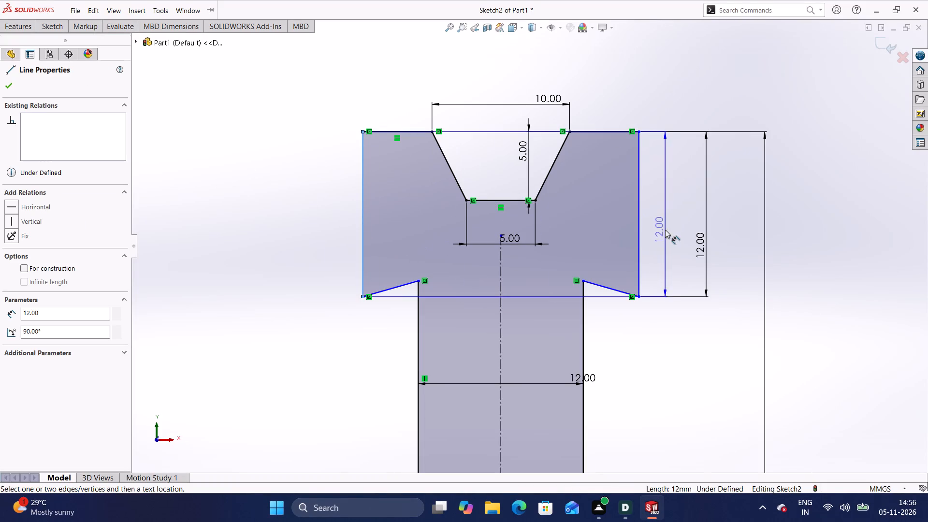
left_click(638, 214)
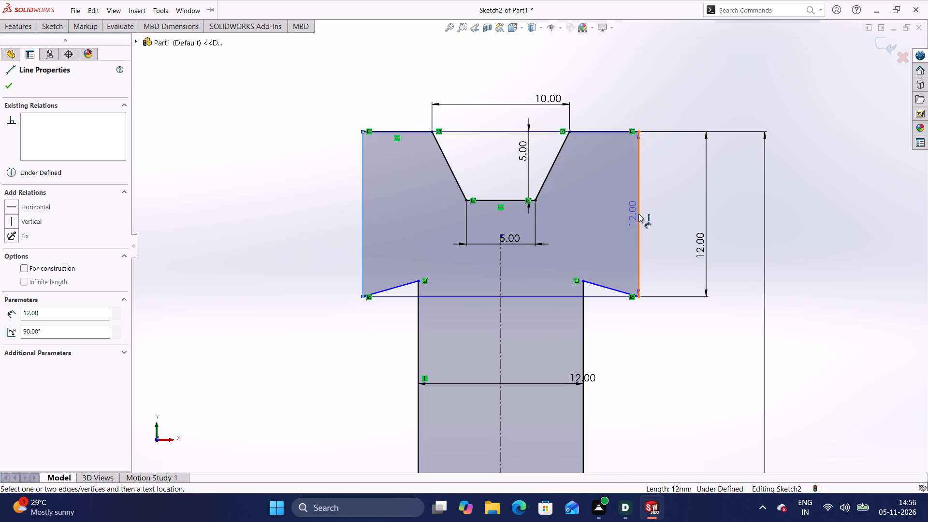
left_click(619, 72)
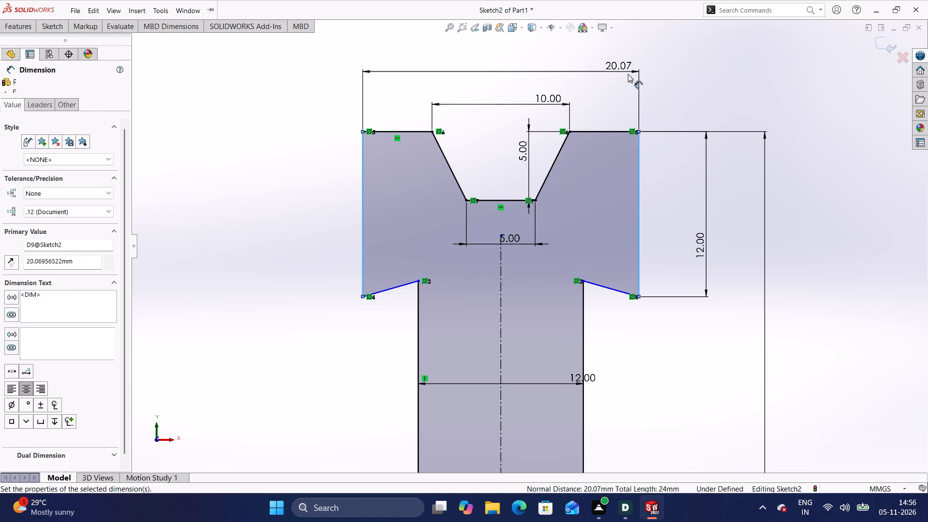
left_click(626, 81)
key("BackSpace")
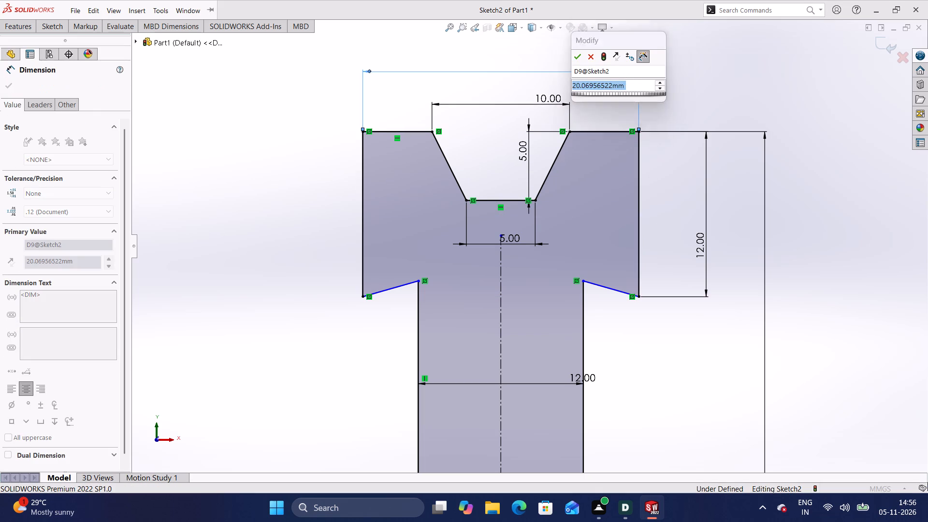
key("BackSpace")
key("BackSpace")
key("BackSpace")
key("BackSpace")
key("BackSpace")
key("BackSpace")
key("BackSpace")
key("BackSpace")
type("16")
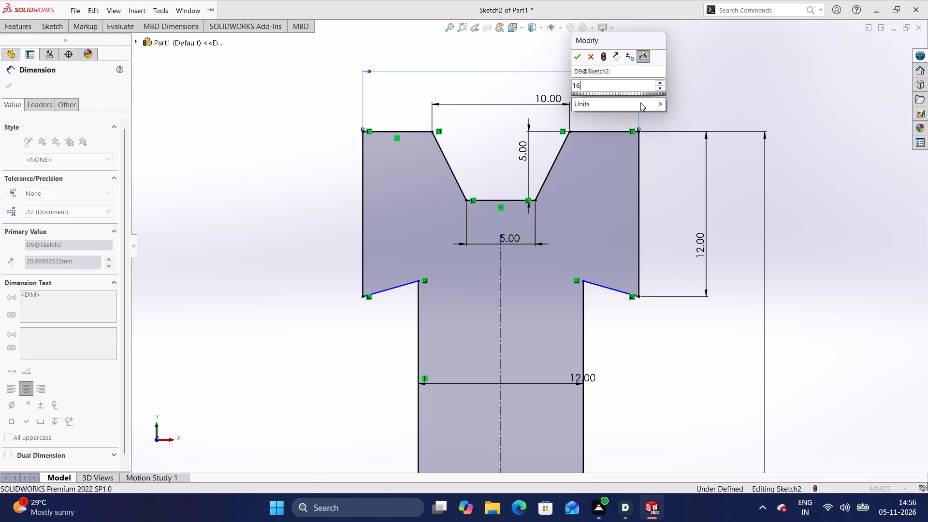
key("Return")
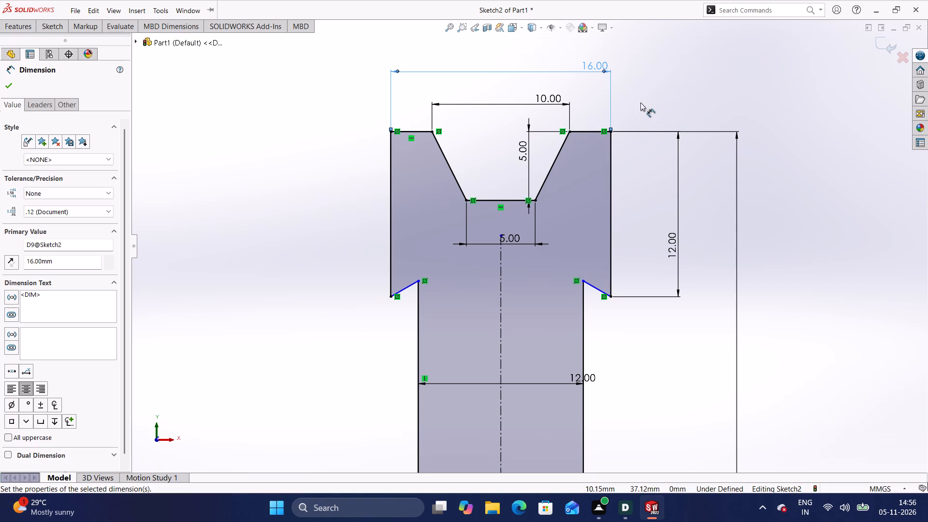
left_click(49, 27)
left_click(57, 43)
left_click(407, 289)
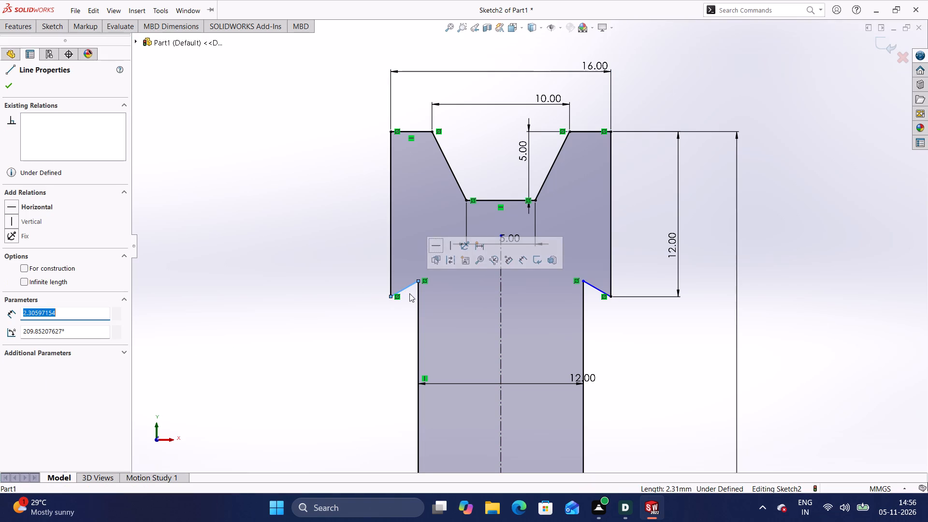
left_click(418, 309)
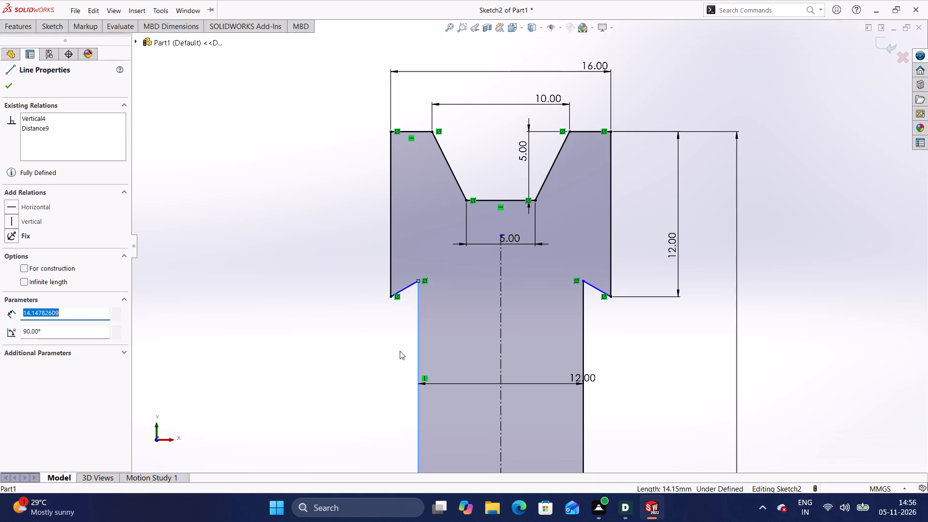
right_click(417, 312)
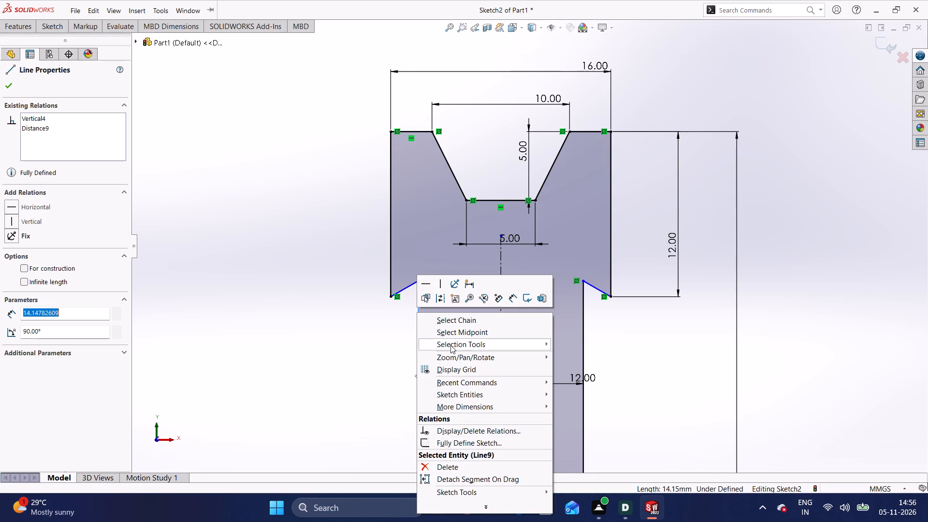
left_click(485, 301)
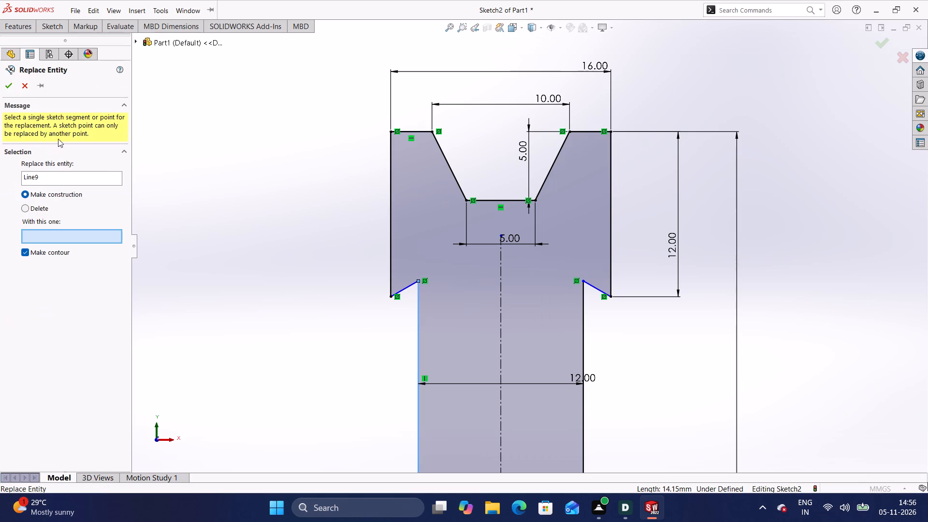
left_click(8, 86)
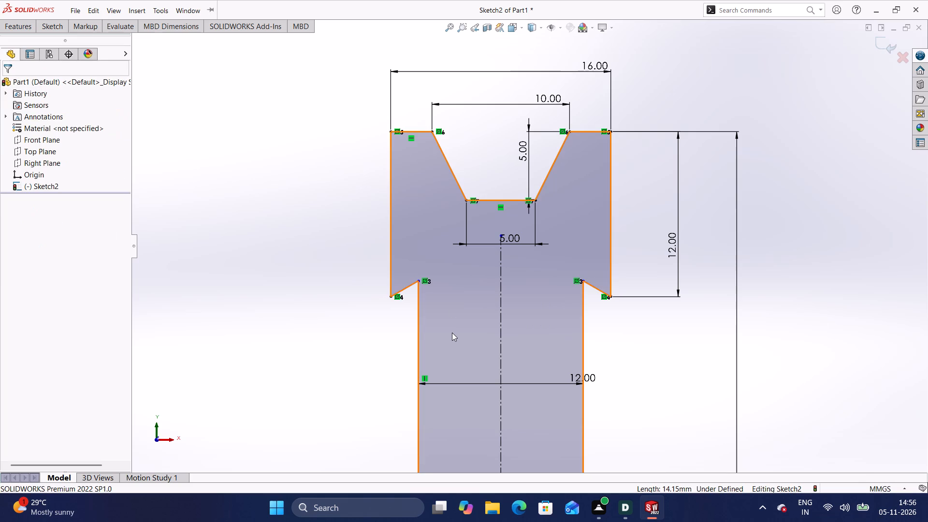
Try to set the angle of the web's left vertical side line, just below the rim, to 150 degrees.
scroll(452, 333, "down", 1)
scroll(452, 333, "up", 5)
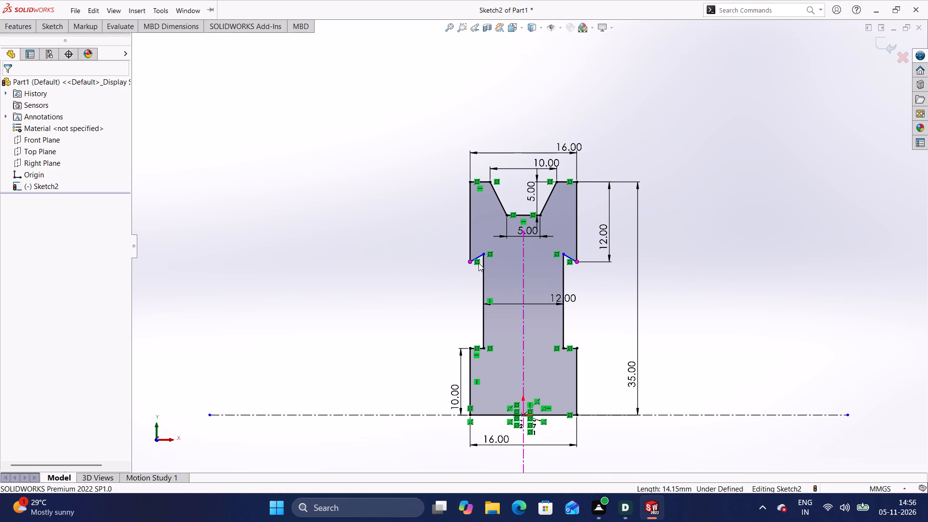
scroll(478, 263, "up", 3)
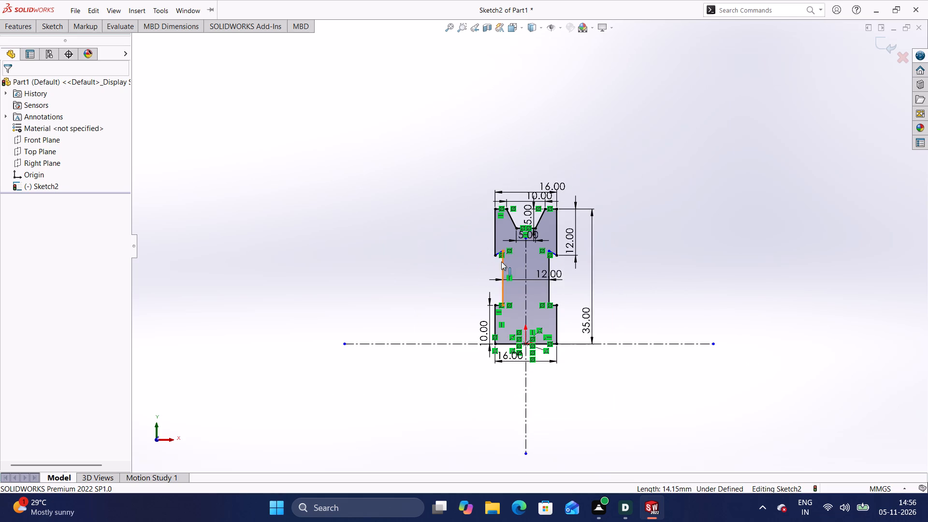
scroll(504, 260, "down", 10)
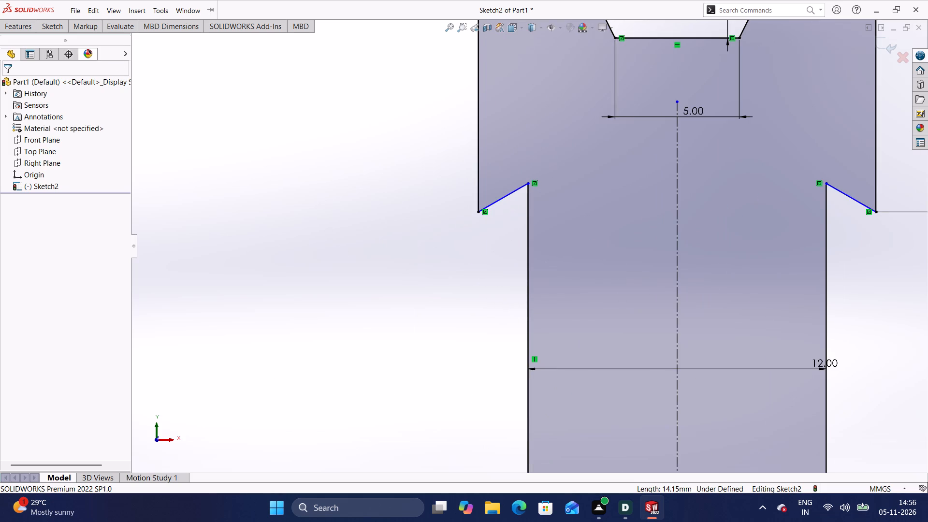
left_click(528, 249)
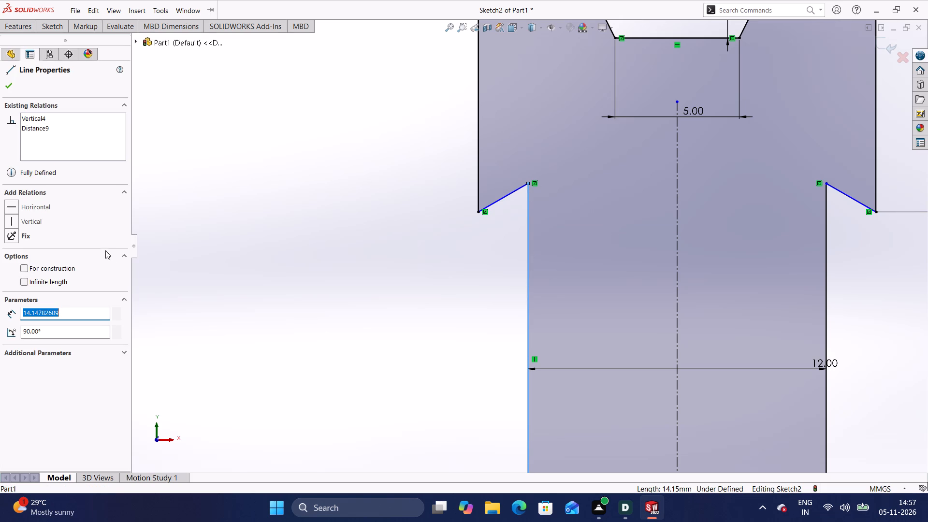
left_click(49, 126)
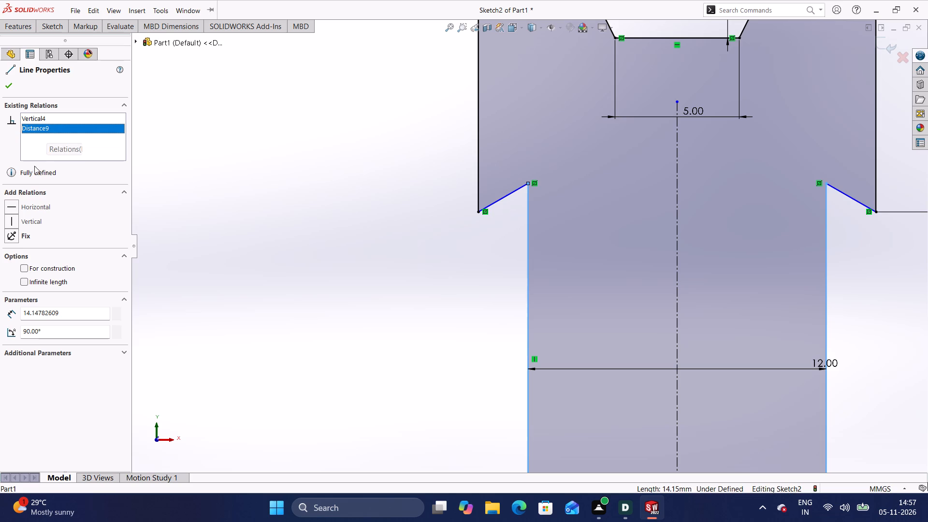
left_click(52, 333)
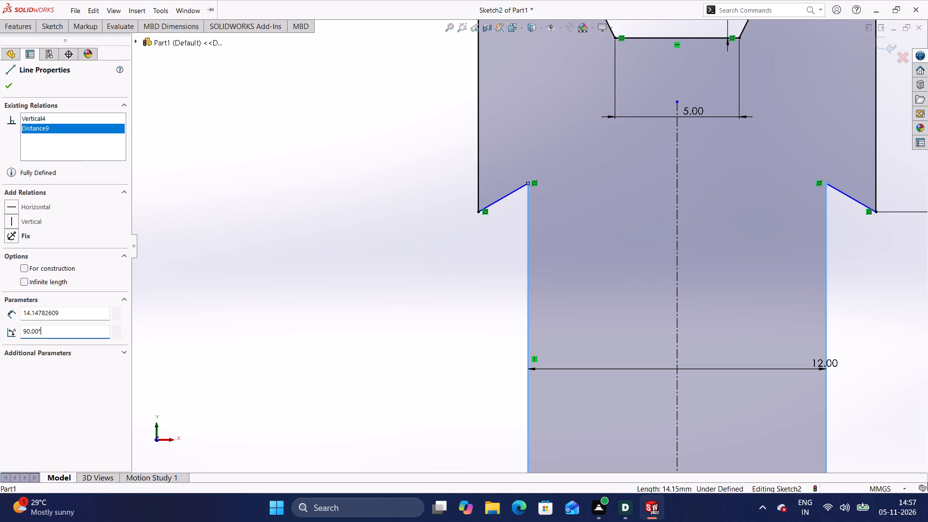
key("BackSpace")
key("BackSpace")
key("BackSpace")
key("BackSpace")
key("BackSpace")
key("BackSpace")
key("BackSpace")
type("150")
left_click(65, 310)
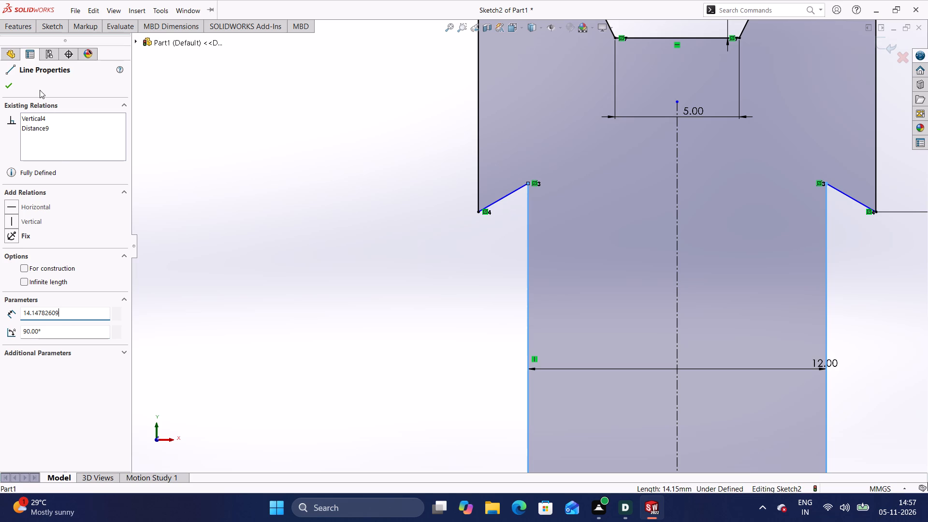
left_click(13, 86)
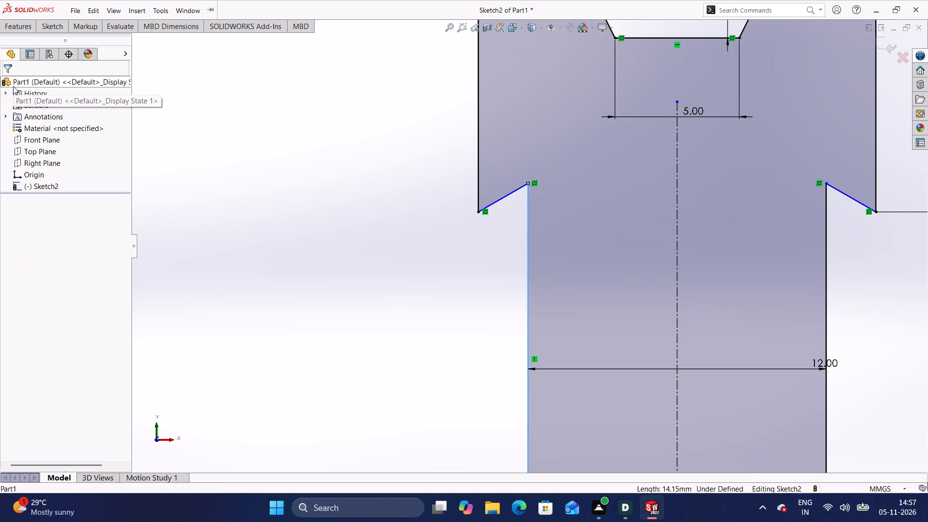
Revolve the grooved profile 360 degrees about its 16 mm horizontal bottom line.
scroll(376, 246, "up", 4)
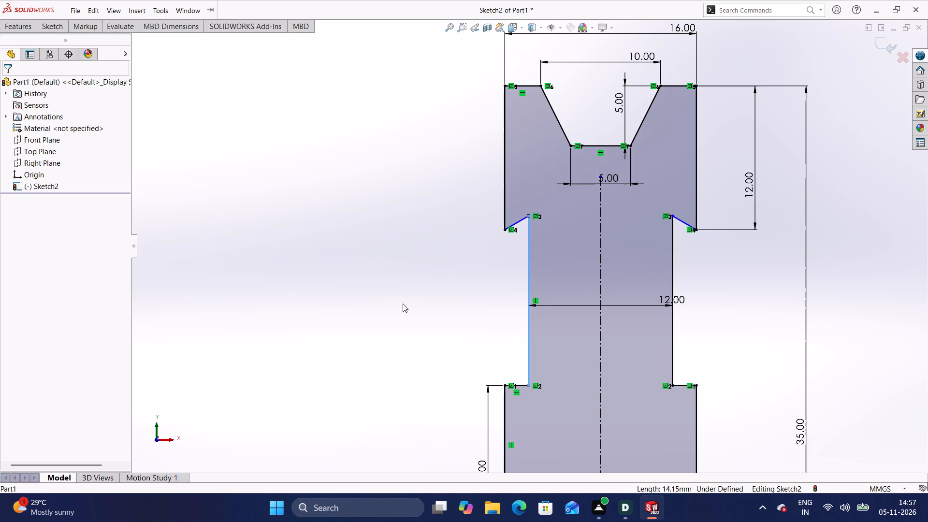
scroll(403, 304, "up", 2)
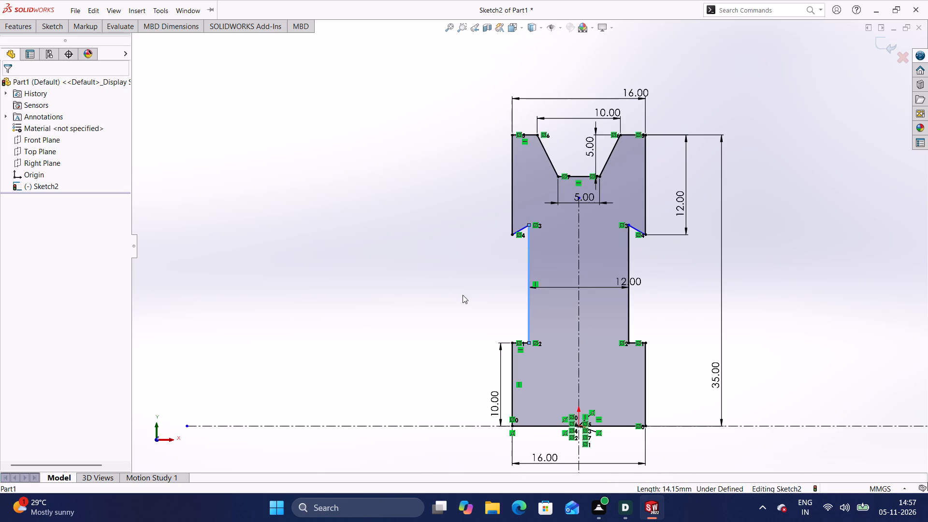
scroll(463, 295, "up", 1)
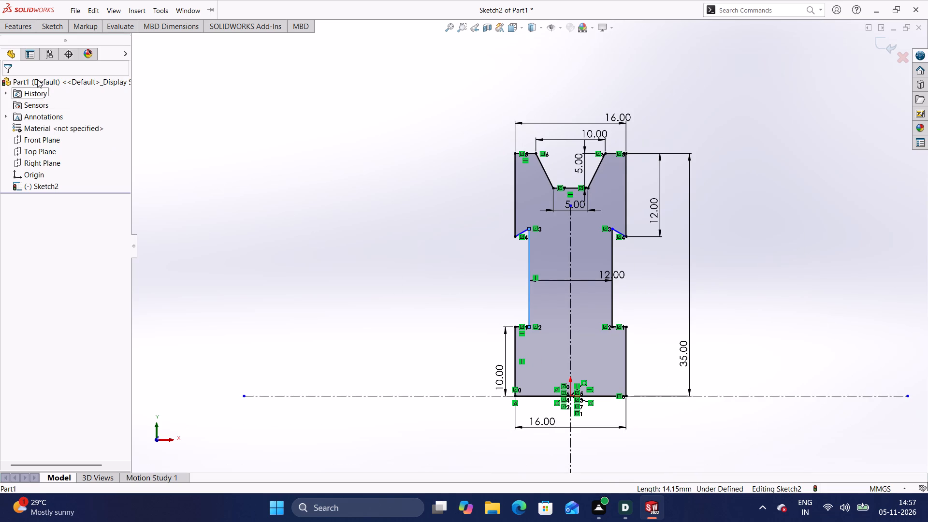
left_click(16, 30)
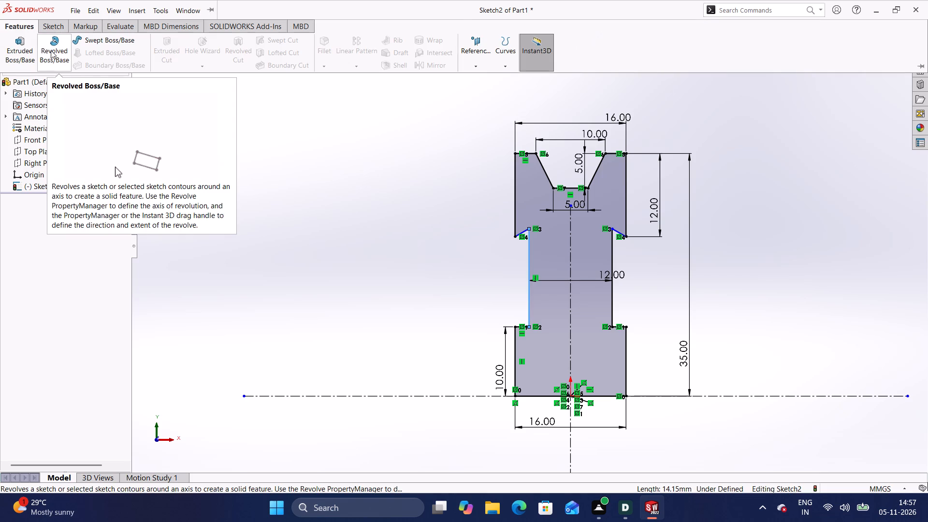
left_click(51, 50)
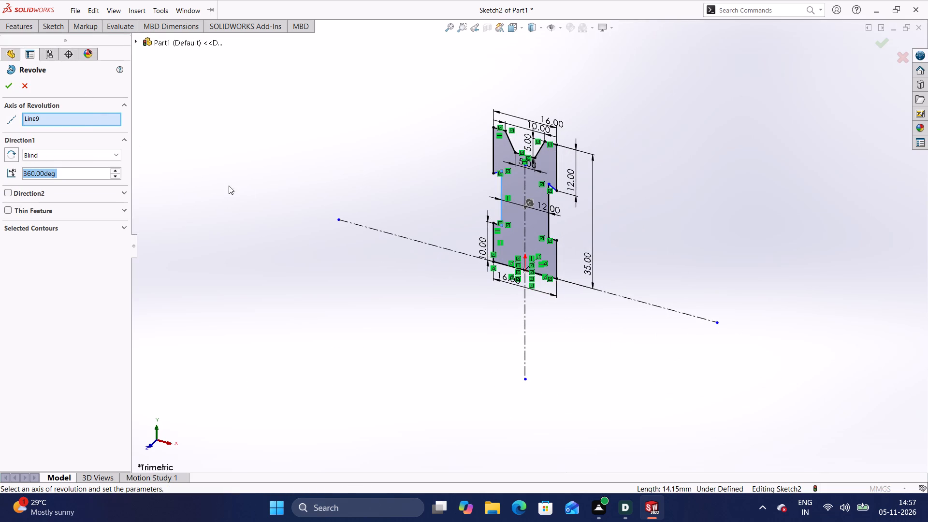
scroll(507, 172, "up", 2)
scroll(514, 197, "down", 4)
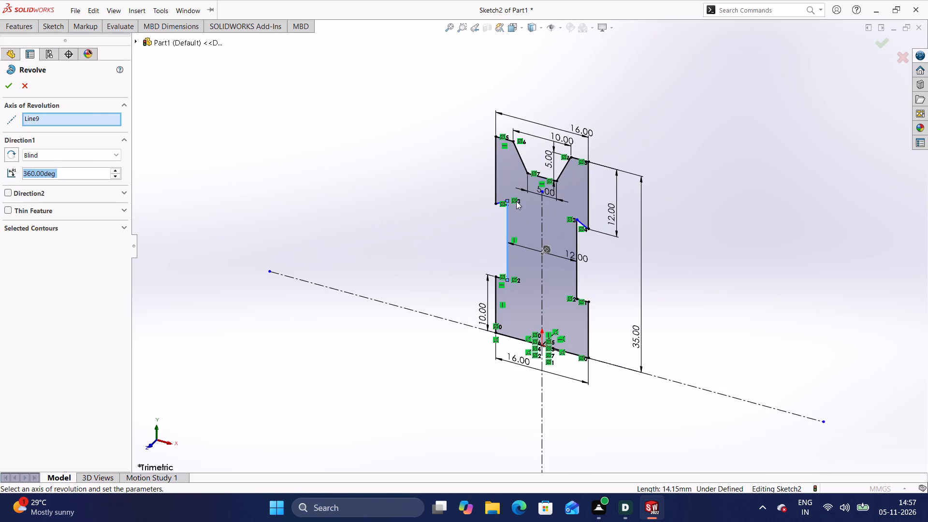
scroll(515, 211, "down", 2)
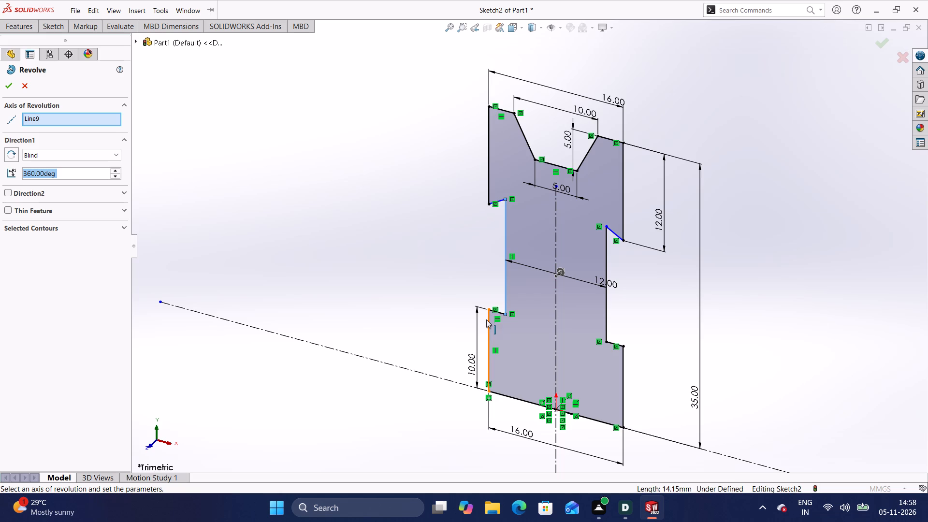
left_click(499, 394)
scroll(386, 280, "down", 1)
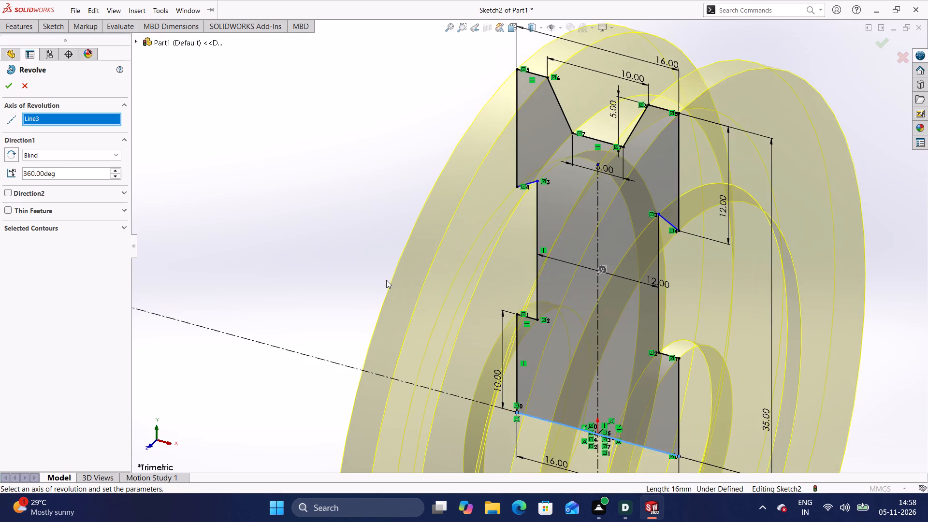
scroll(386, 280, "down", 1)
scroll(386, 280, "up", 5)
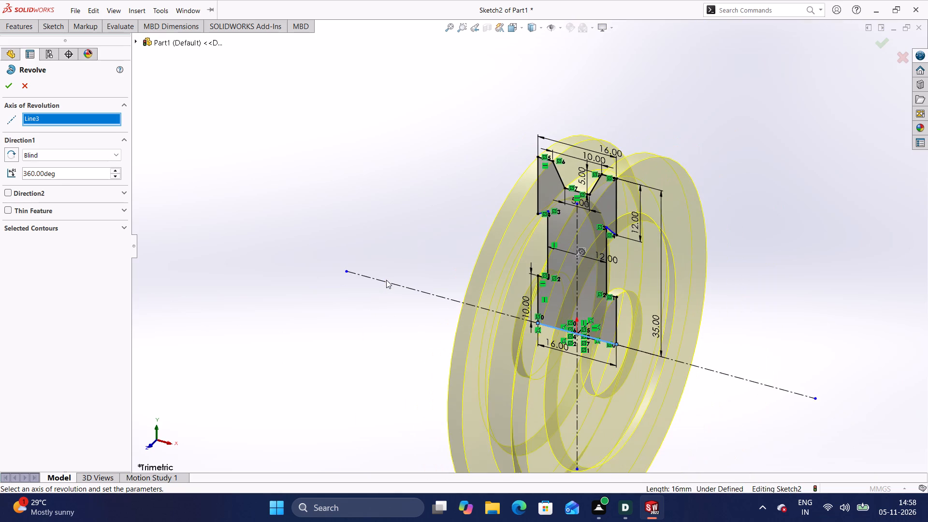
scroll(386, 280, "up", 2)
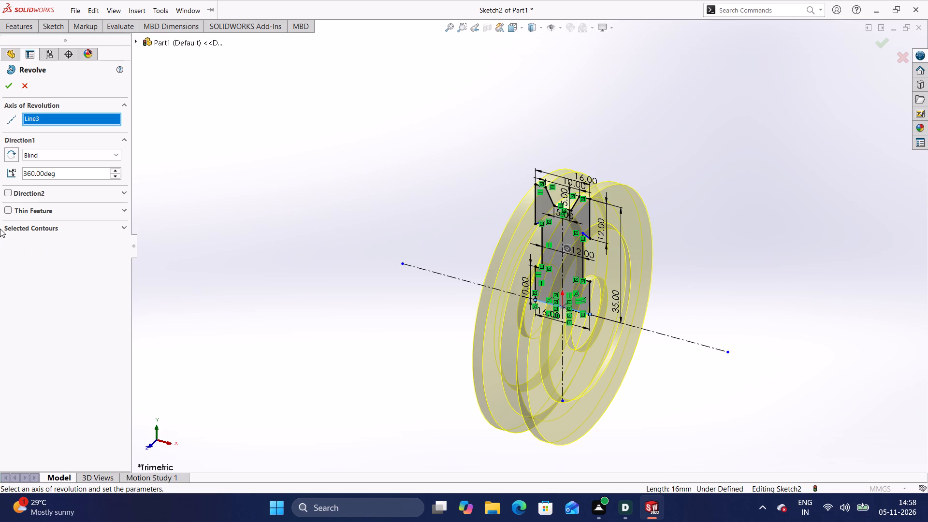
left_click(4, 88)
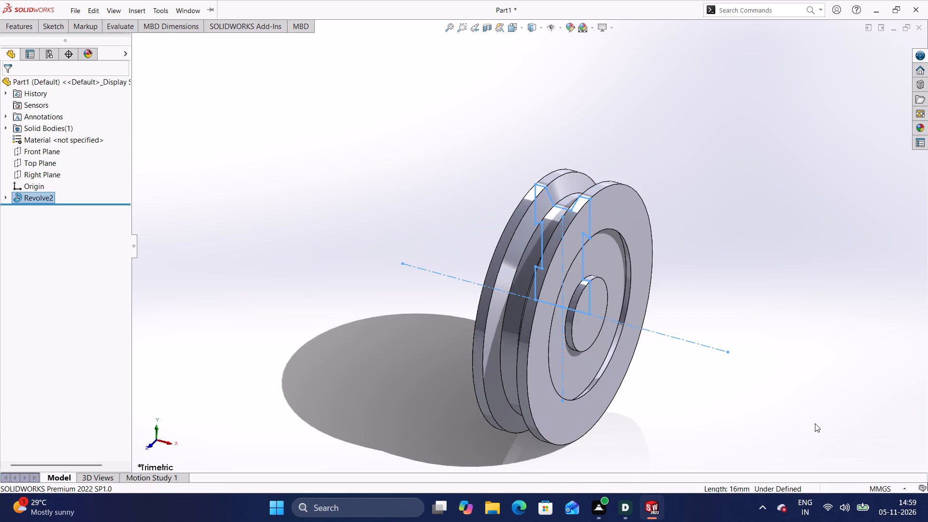
Examine the revolved pulley from all sides, including the V-groove, the side recesses and the hub.
middle_click_drag(776, 397, 713, 407)
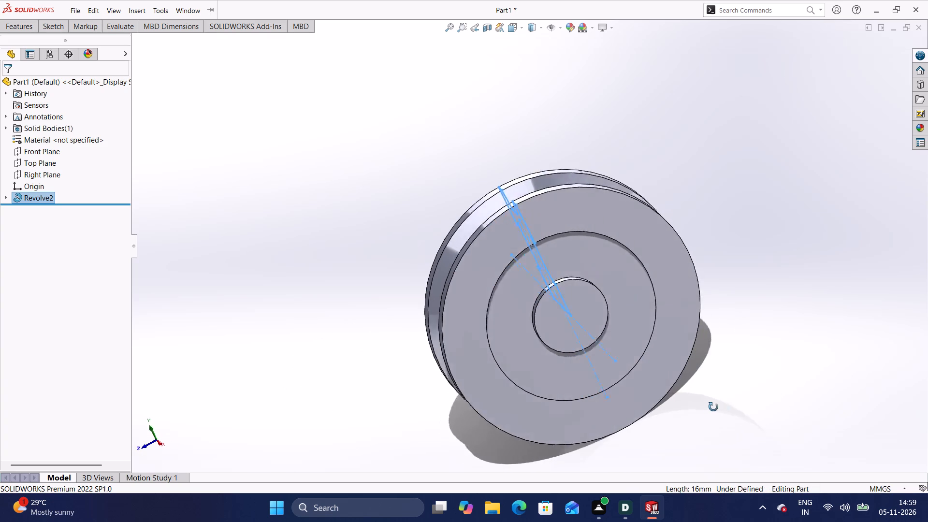
middle_click_drag(713, 407, 541, 348)
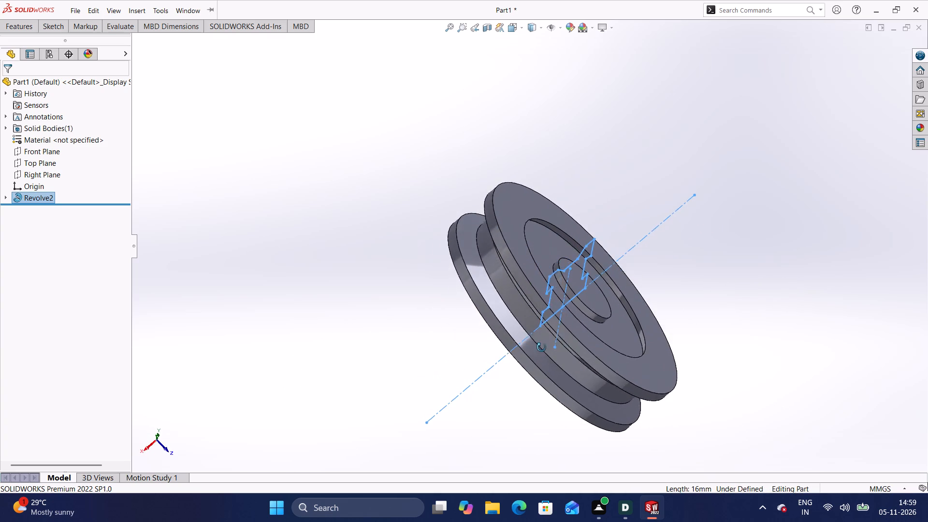
middle_click_drag(541, 348, 545, 339)
middle_click(546, 337)
middle_click_drag(563, 358, 586, 357)
scroll(563, 358, "down", 1)
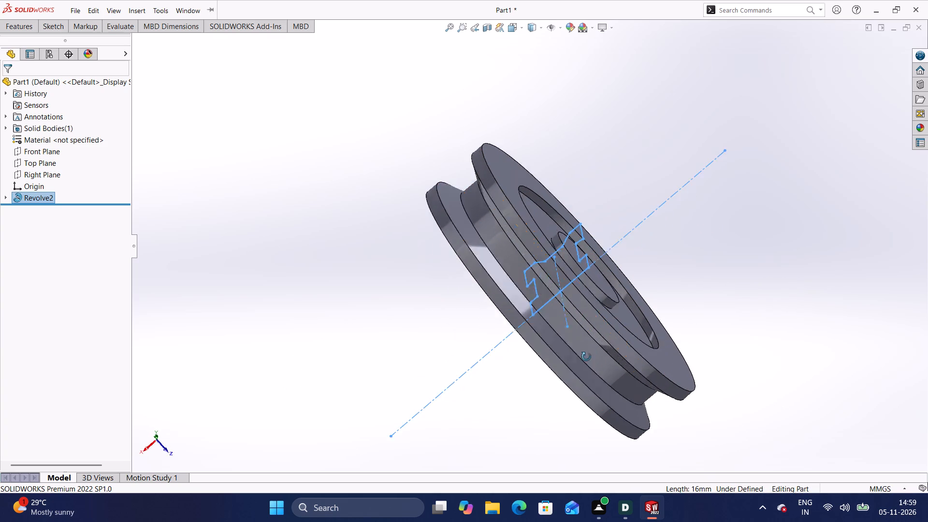
middle_click_drag(586, 357, 681, 241)
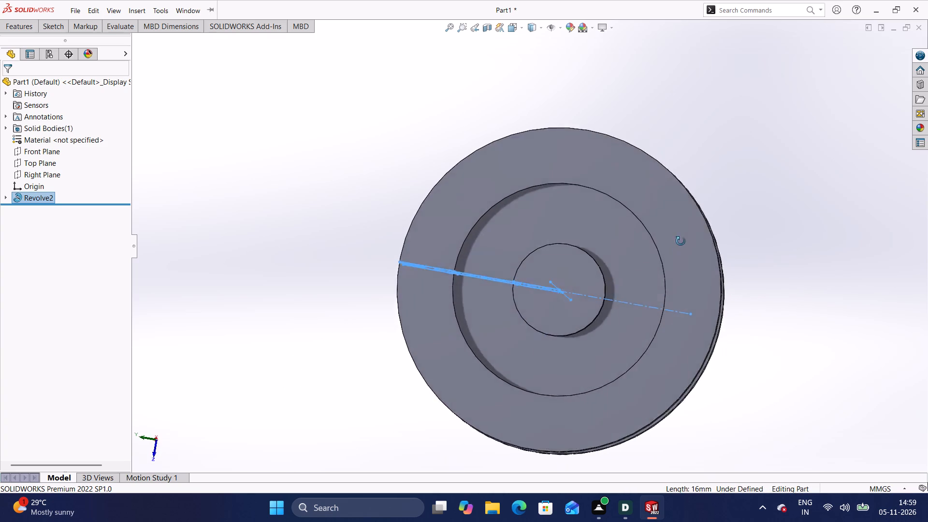
middle_click_drag(681, 241, 807, 264)
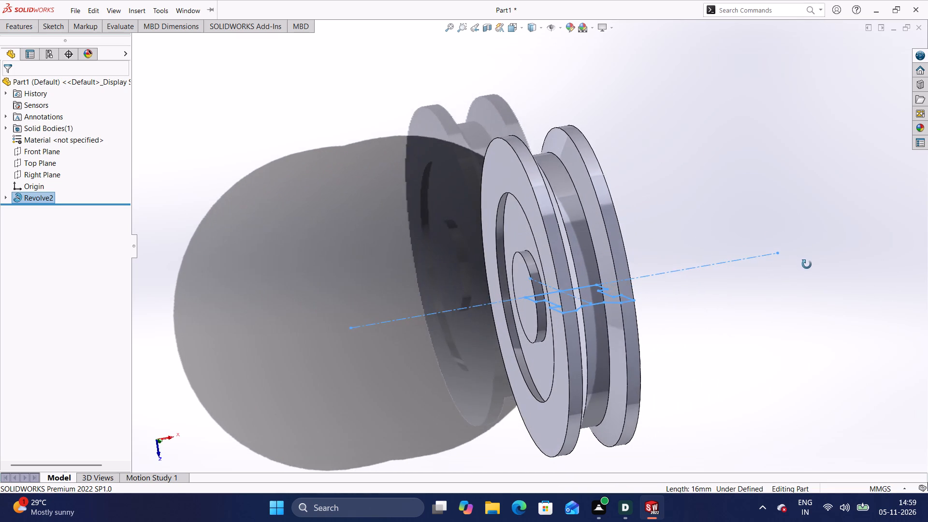
middle_click_drag(807, 264, 612, 408)
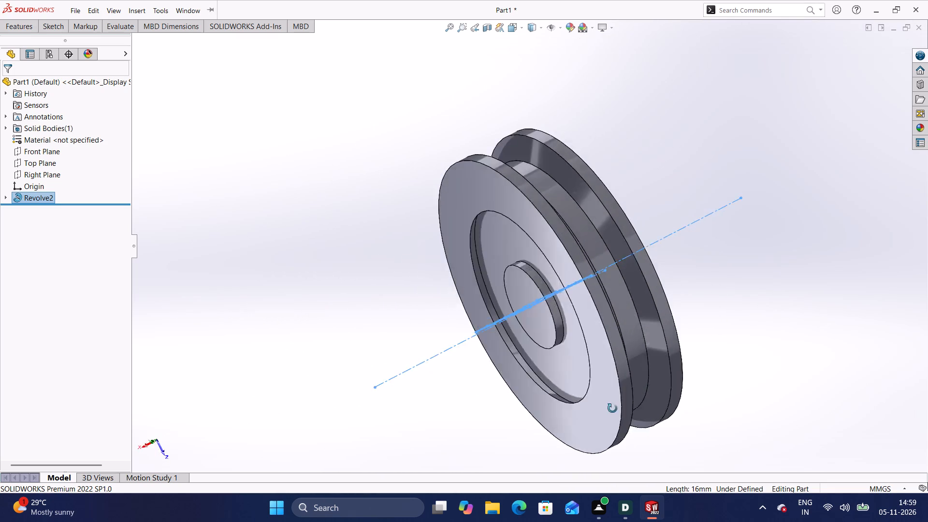
middle_click_drag(612, 408, 562, 261)
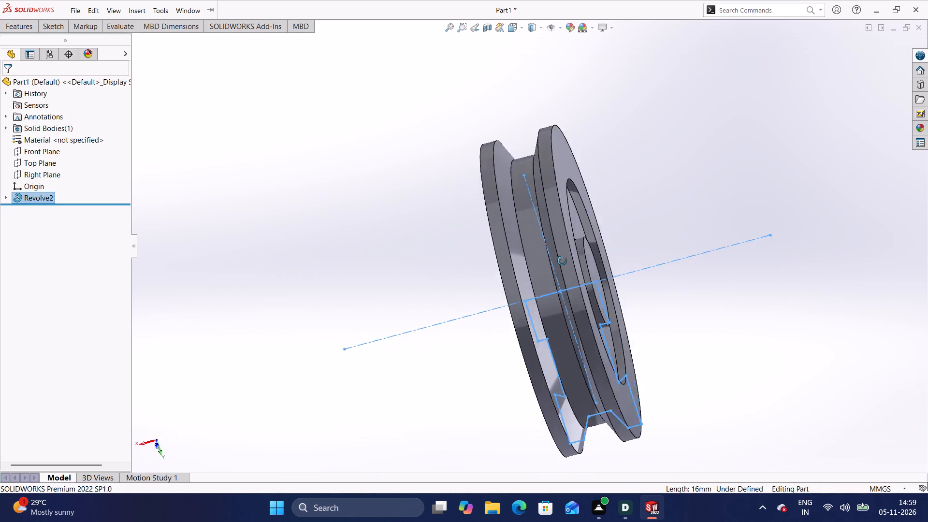
middle_click_drag(562, 261, 620, 416)
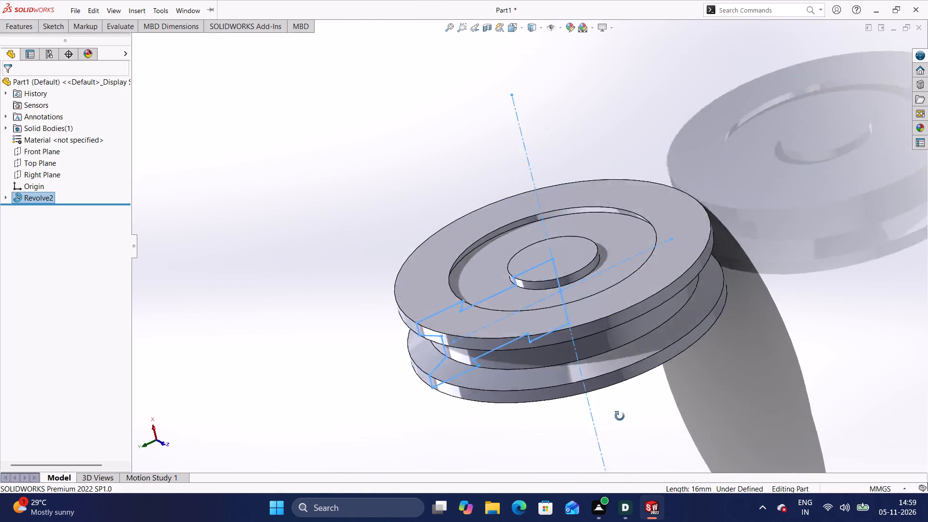
middle_click_drag(620, 416, 777, 310)
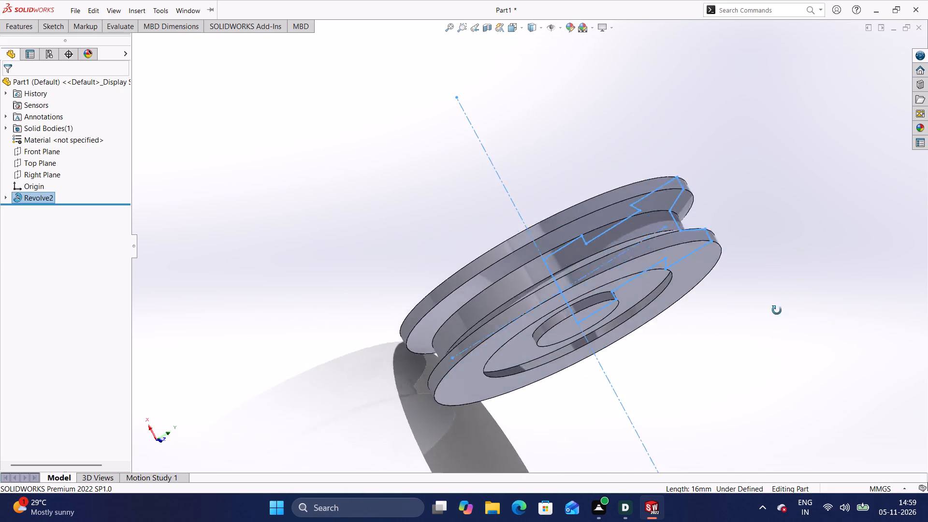
middle_click_drag(777, 310, 400, 331)
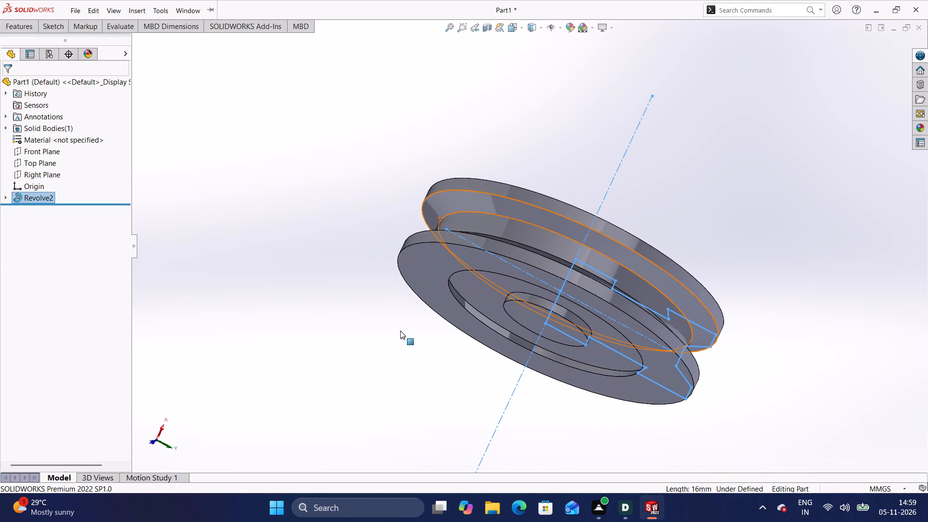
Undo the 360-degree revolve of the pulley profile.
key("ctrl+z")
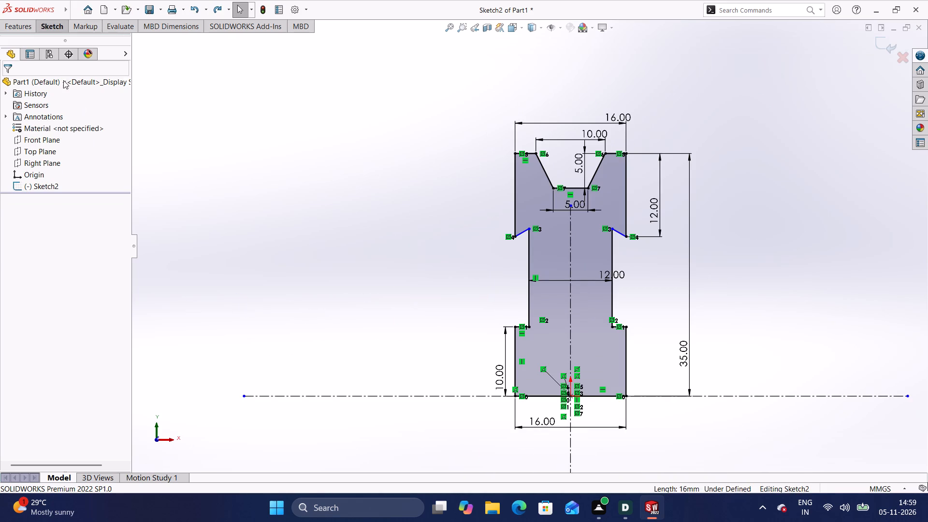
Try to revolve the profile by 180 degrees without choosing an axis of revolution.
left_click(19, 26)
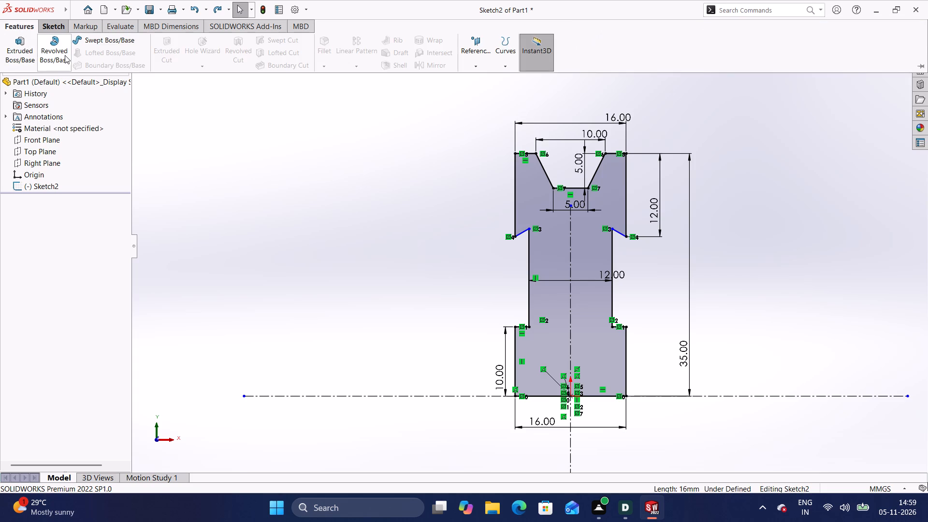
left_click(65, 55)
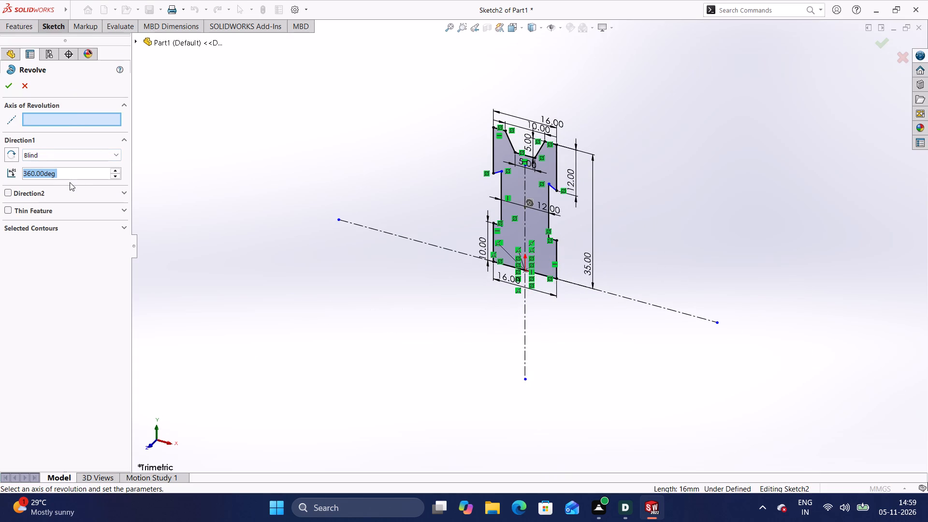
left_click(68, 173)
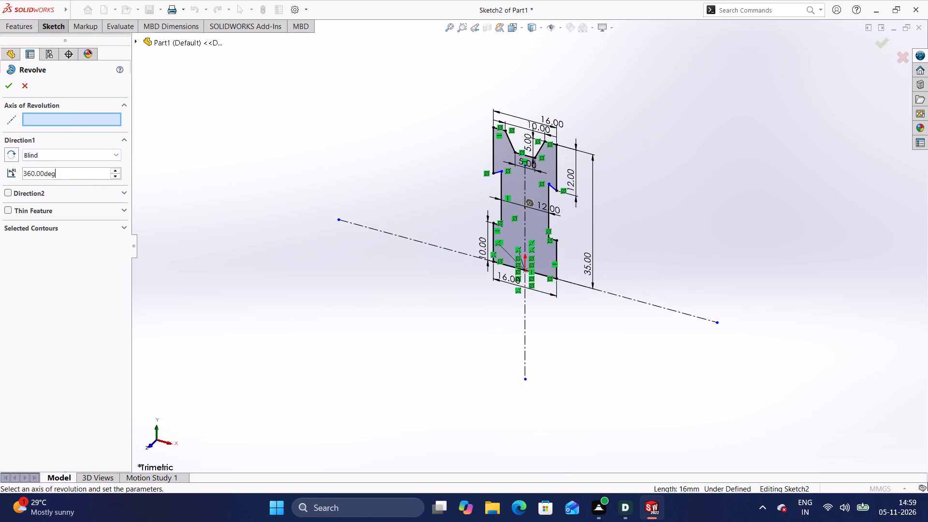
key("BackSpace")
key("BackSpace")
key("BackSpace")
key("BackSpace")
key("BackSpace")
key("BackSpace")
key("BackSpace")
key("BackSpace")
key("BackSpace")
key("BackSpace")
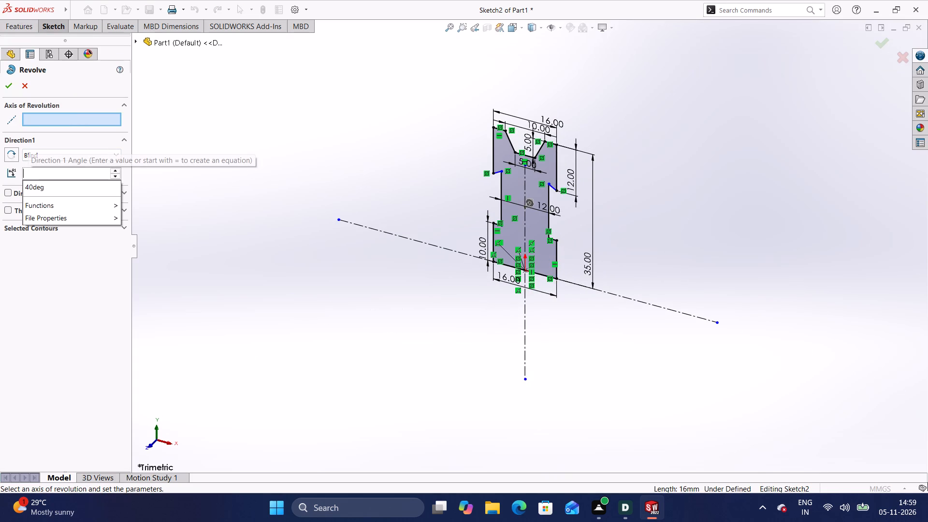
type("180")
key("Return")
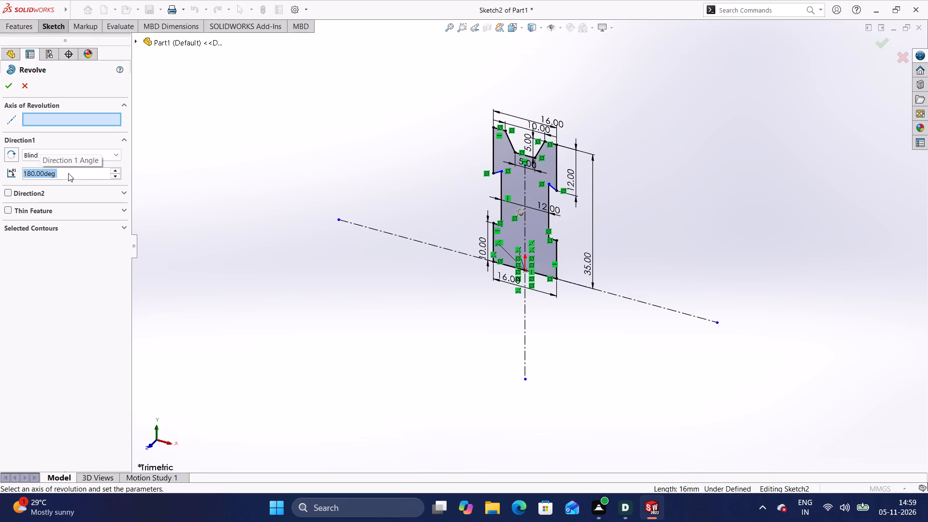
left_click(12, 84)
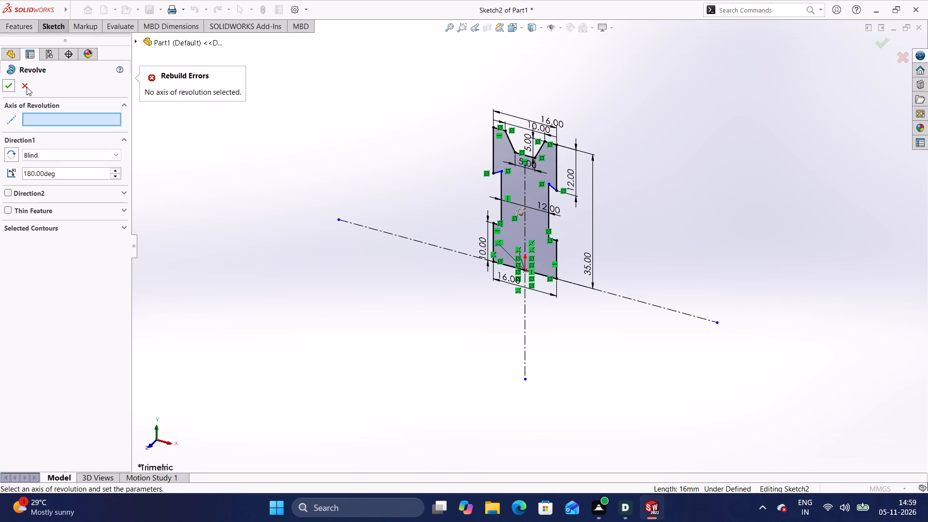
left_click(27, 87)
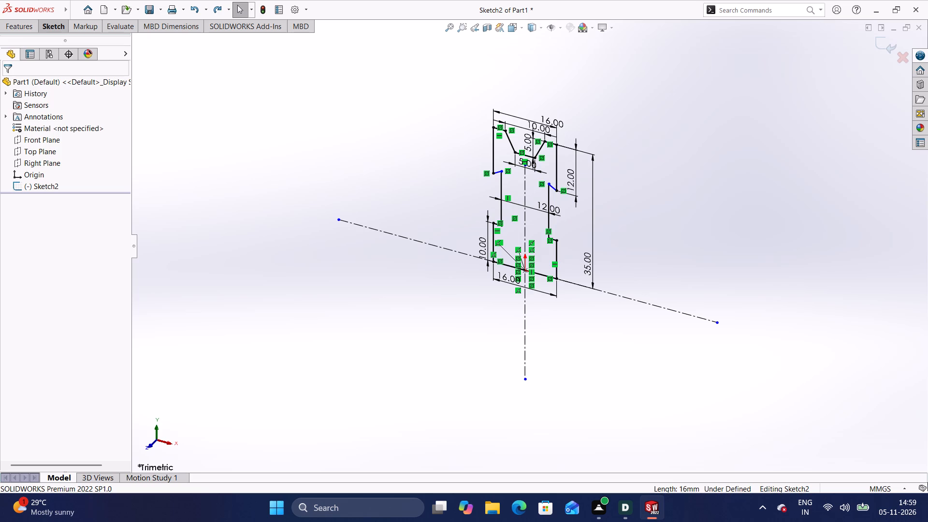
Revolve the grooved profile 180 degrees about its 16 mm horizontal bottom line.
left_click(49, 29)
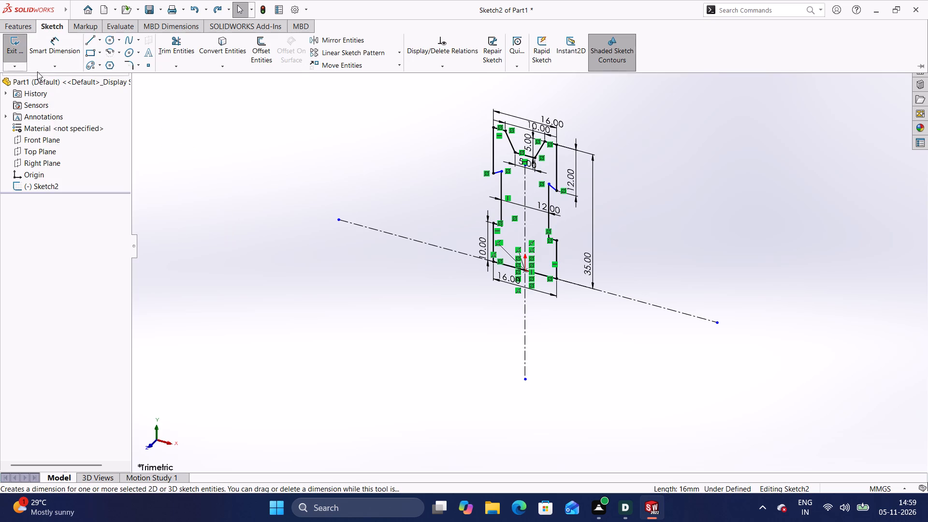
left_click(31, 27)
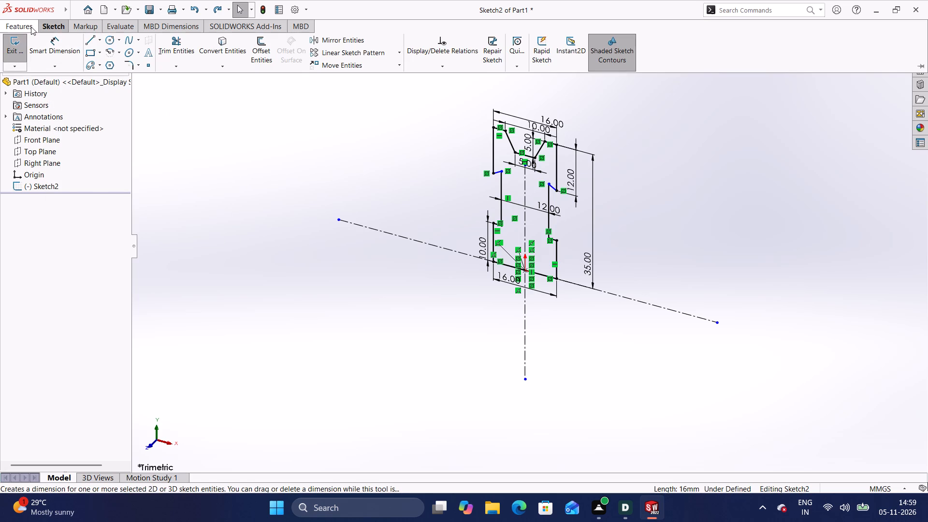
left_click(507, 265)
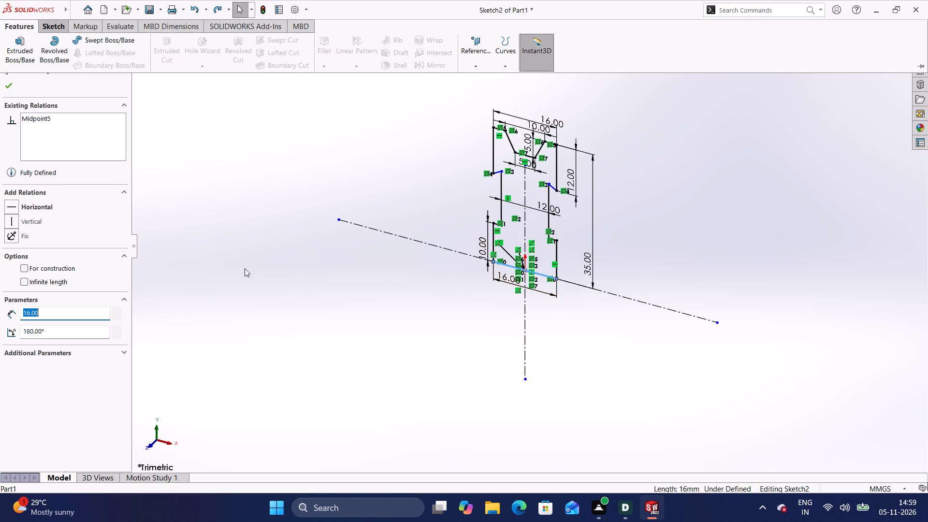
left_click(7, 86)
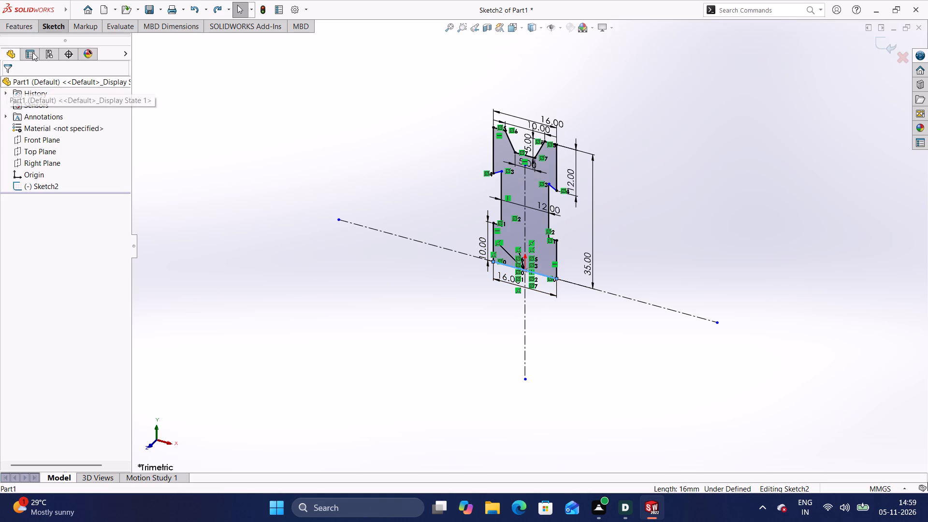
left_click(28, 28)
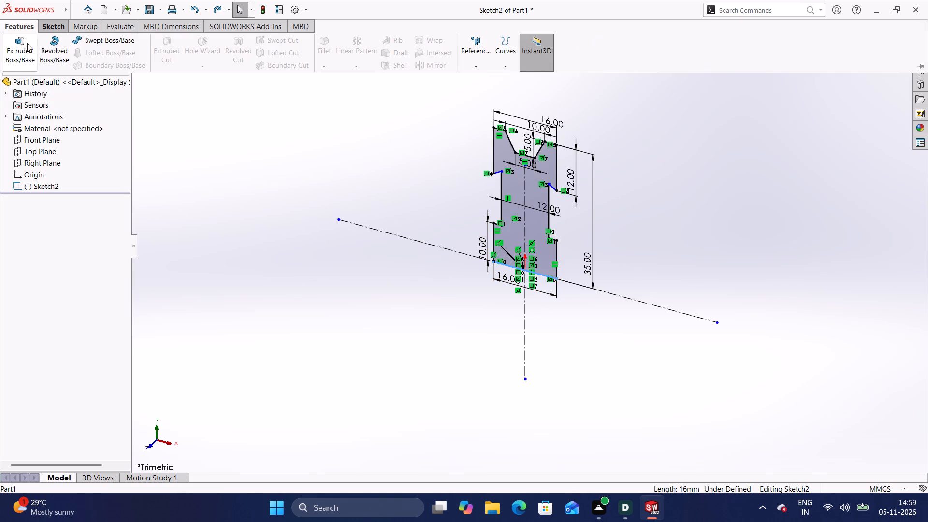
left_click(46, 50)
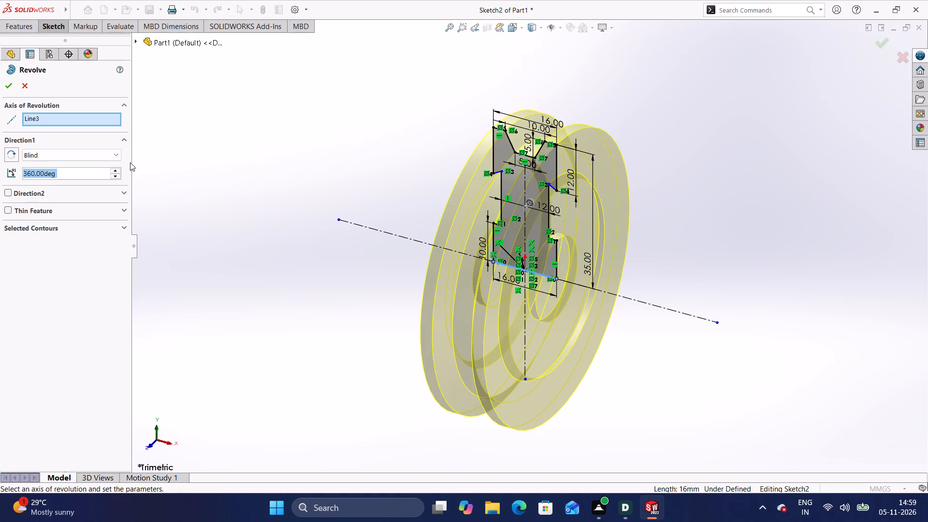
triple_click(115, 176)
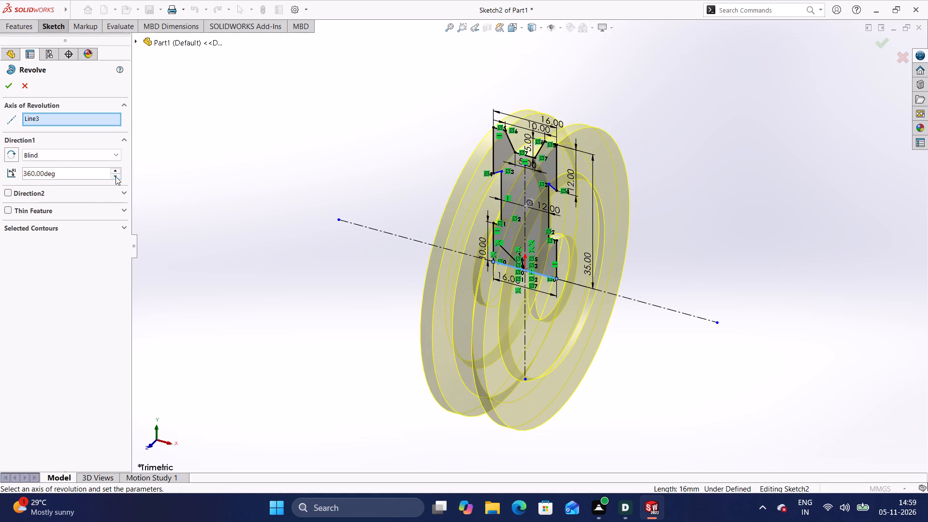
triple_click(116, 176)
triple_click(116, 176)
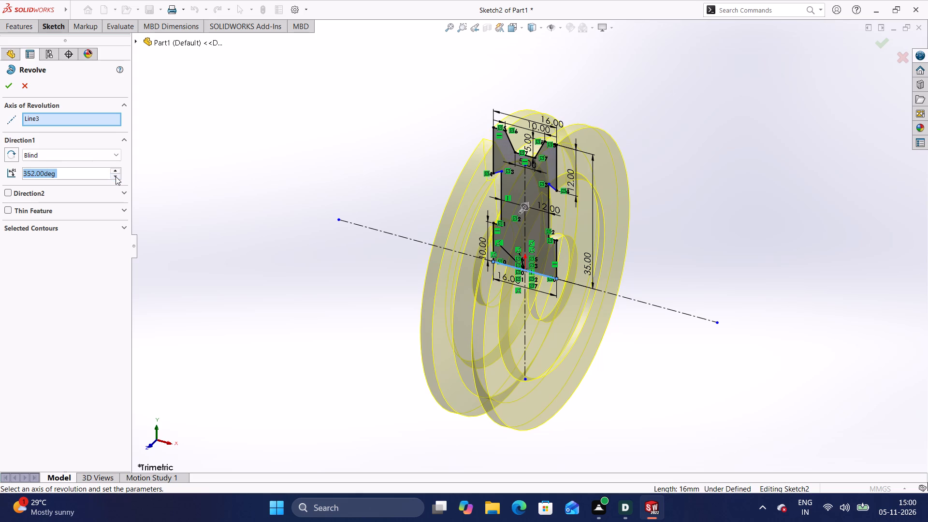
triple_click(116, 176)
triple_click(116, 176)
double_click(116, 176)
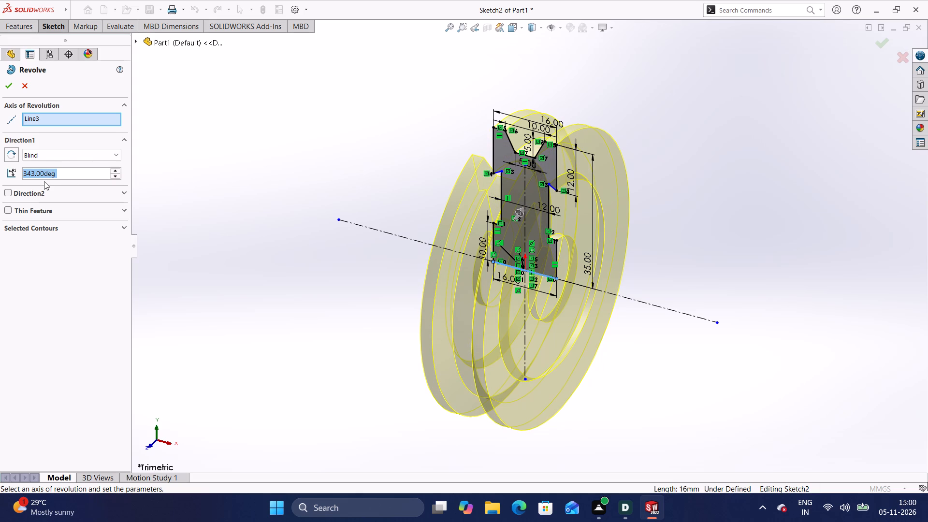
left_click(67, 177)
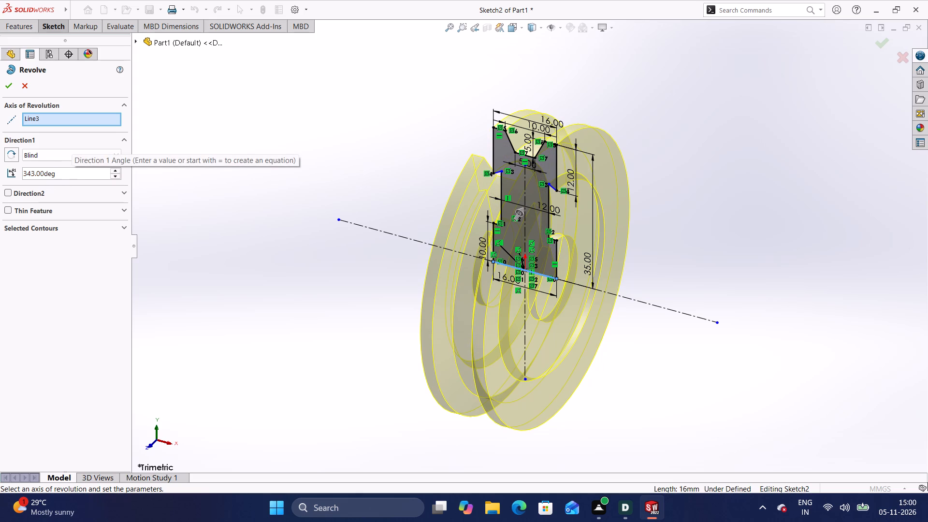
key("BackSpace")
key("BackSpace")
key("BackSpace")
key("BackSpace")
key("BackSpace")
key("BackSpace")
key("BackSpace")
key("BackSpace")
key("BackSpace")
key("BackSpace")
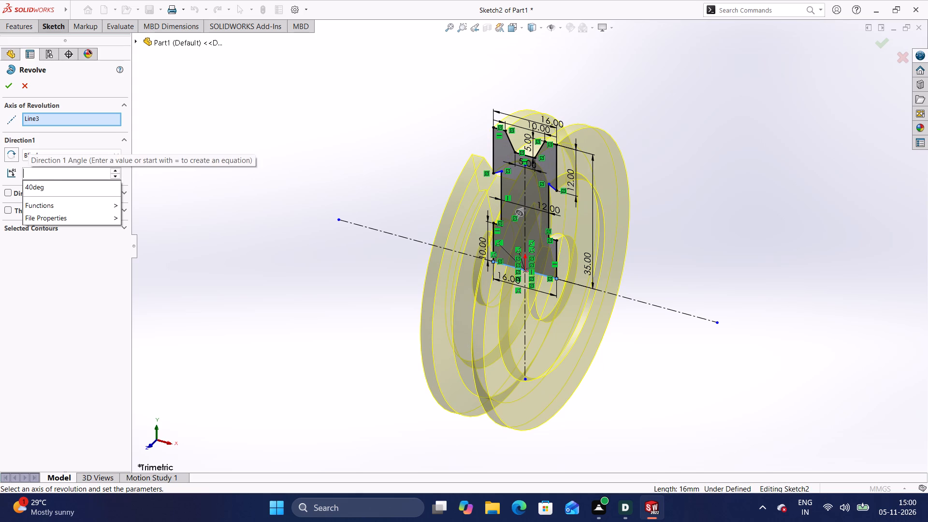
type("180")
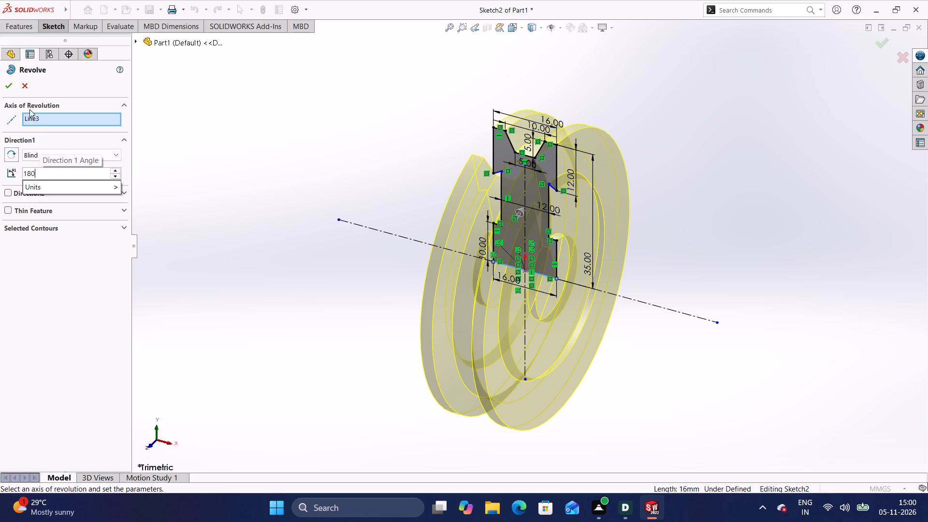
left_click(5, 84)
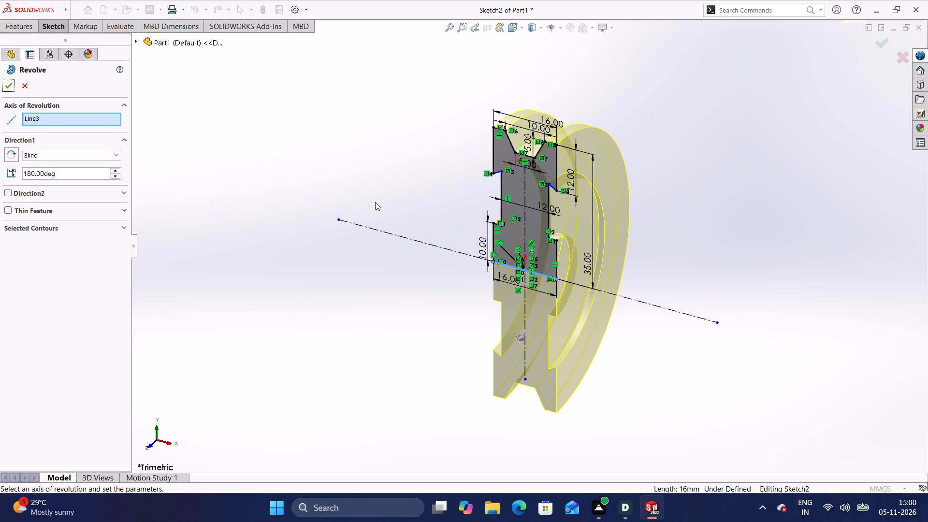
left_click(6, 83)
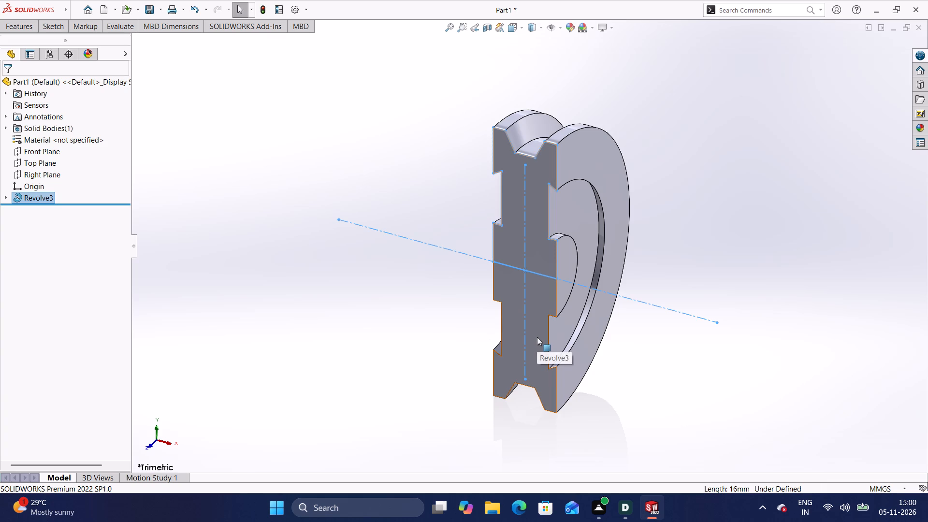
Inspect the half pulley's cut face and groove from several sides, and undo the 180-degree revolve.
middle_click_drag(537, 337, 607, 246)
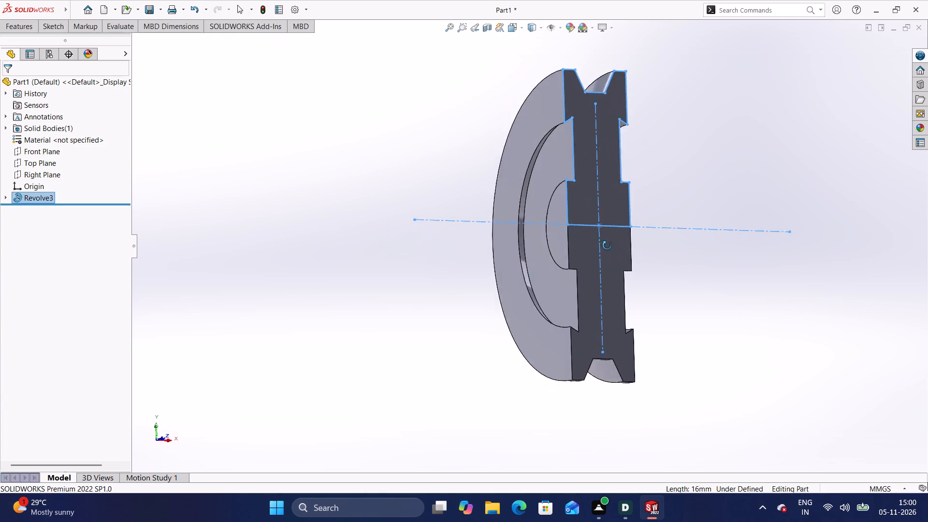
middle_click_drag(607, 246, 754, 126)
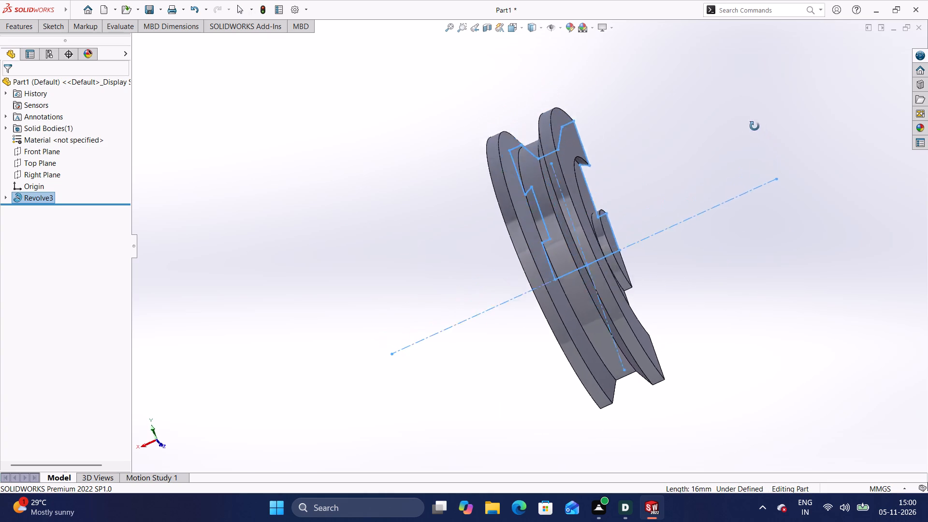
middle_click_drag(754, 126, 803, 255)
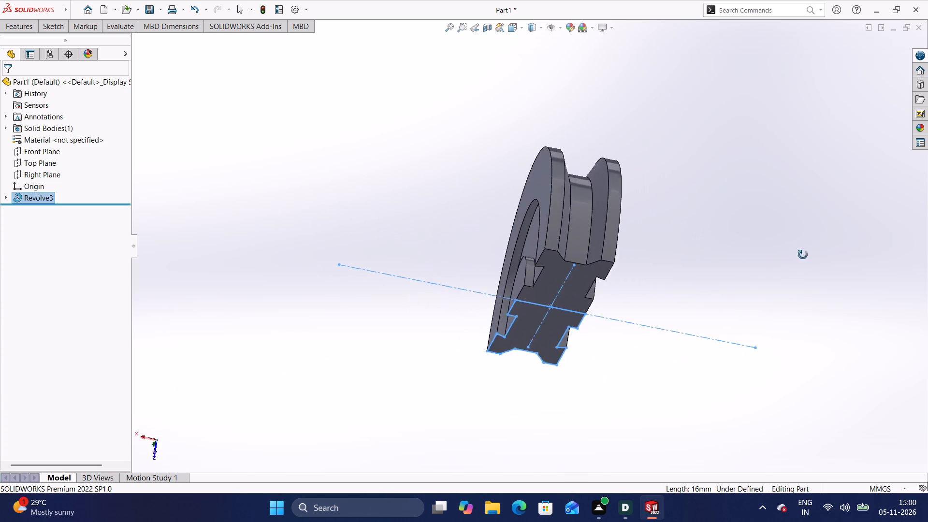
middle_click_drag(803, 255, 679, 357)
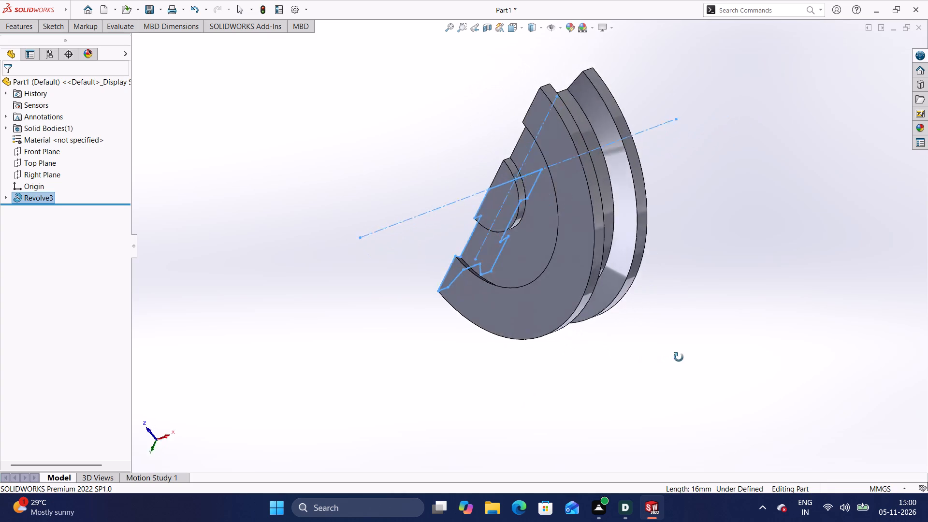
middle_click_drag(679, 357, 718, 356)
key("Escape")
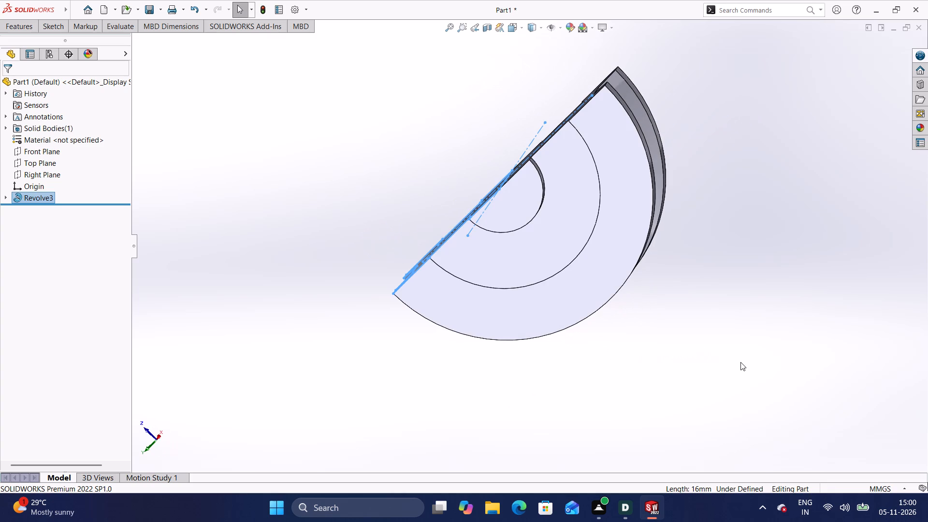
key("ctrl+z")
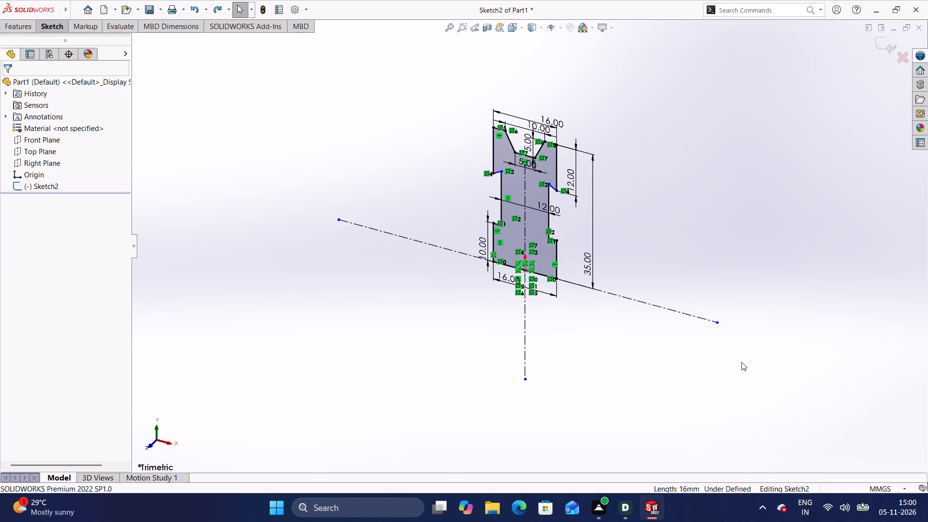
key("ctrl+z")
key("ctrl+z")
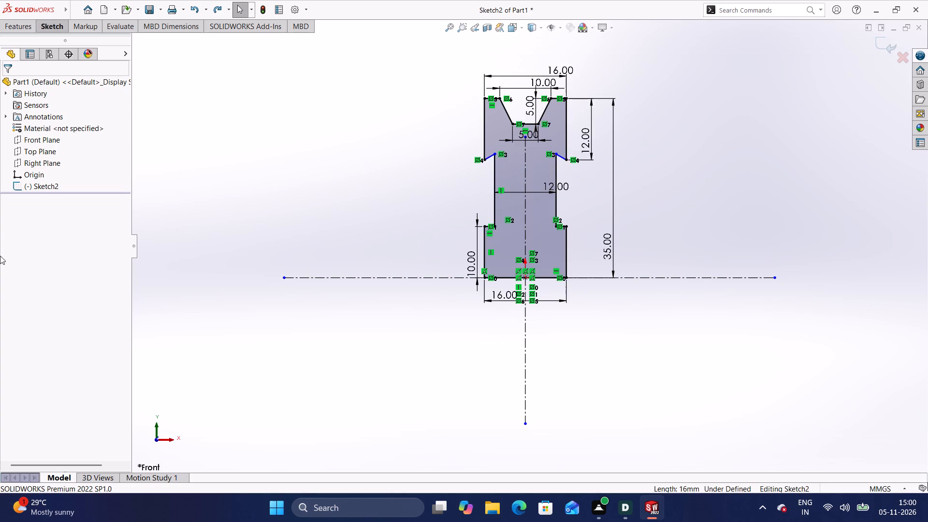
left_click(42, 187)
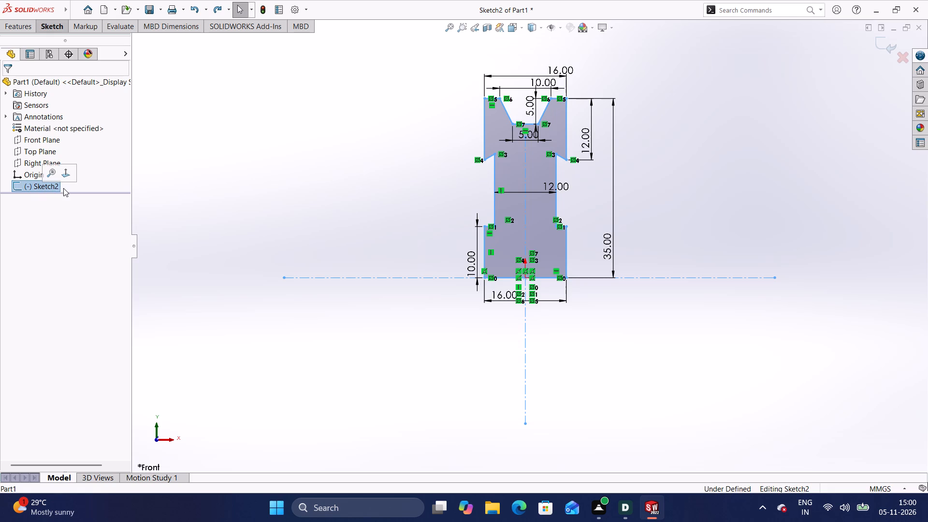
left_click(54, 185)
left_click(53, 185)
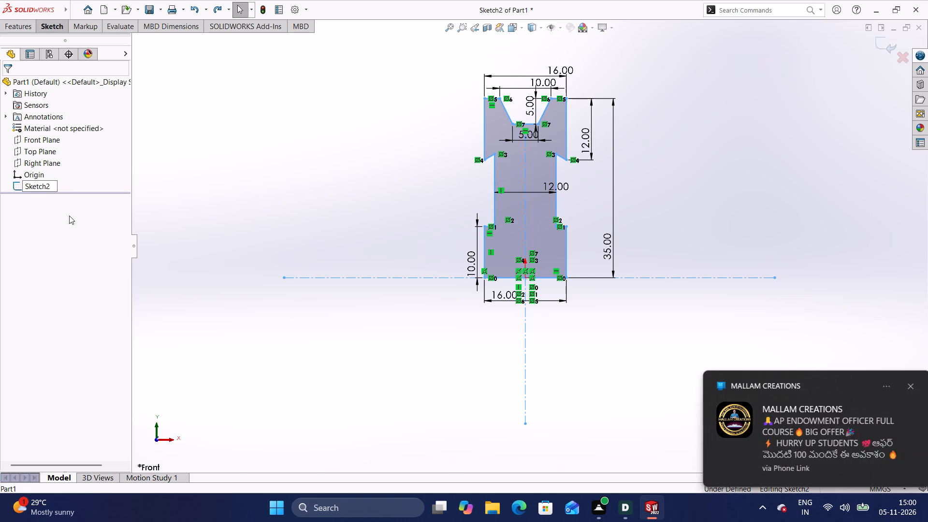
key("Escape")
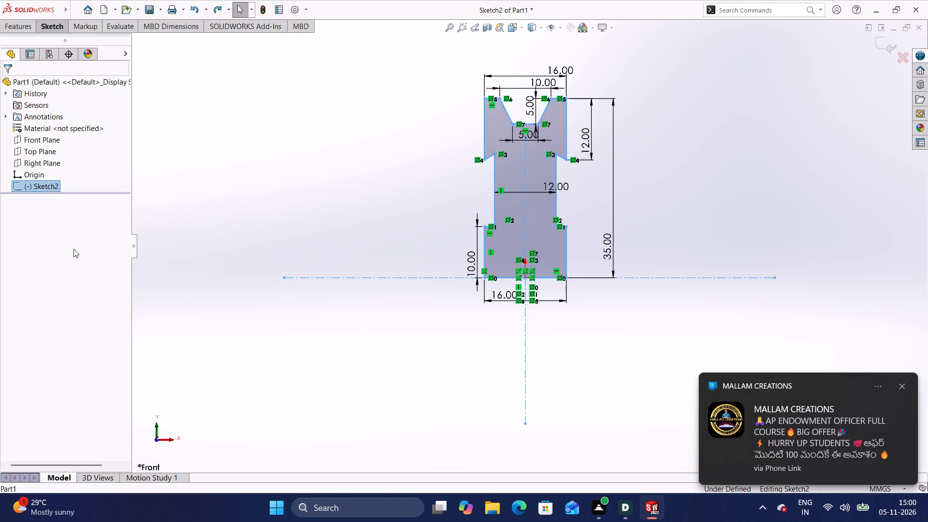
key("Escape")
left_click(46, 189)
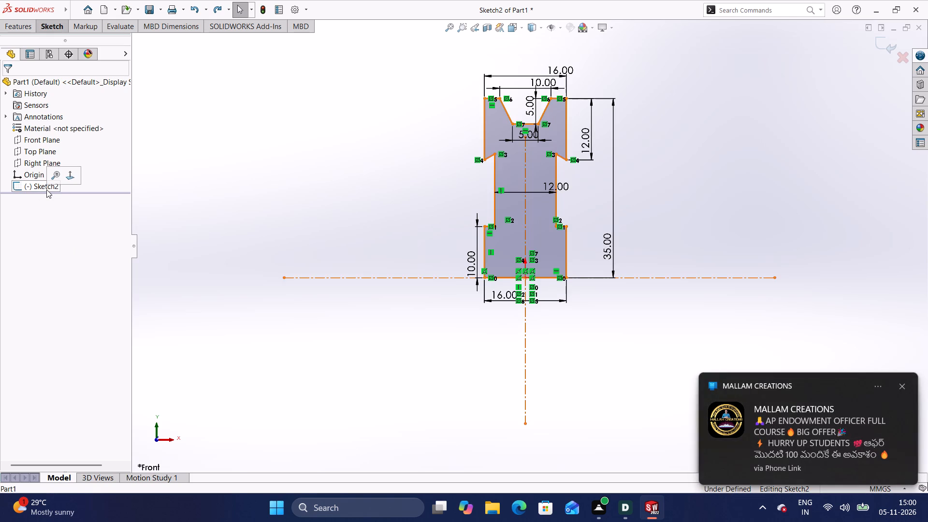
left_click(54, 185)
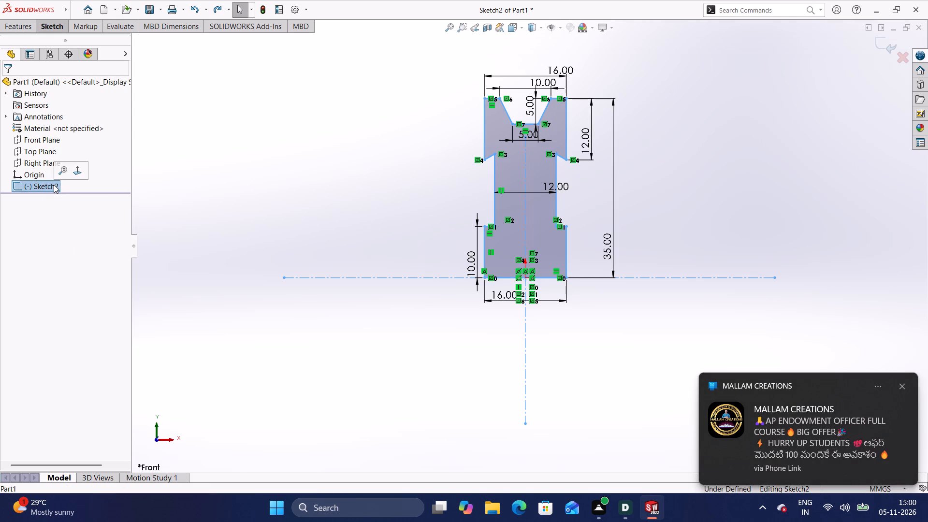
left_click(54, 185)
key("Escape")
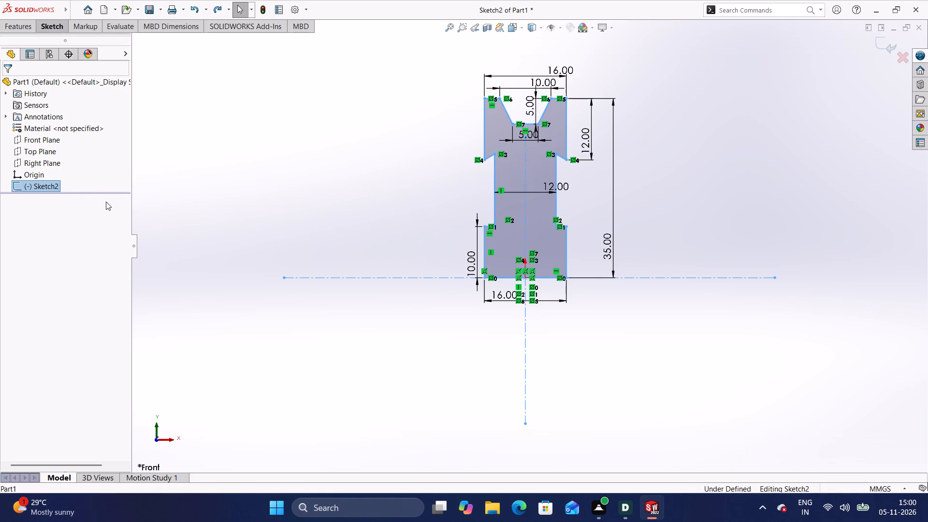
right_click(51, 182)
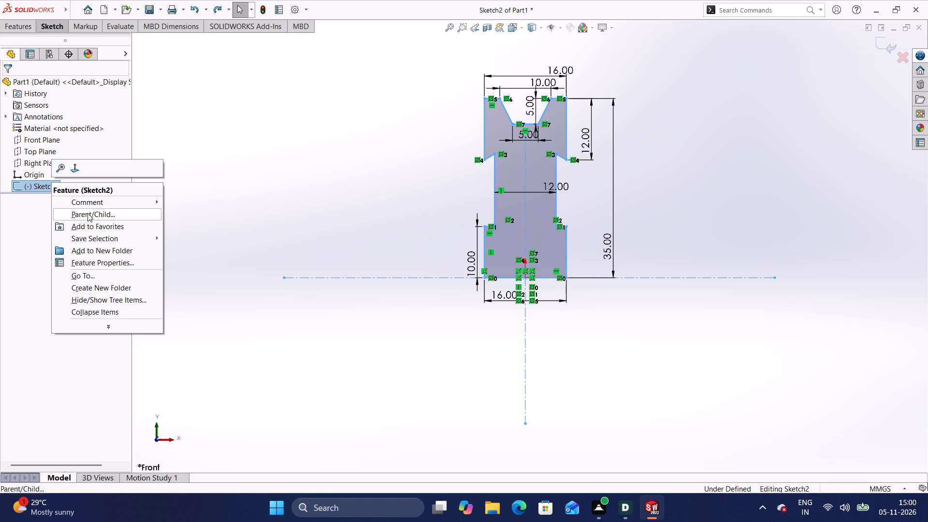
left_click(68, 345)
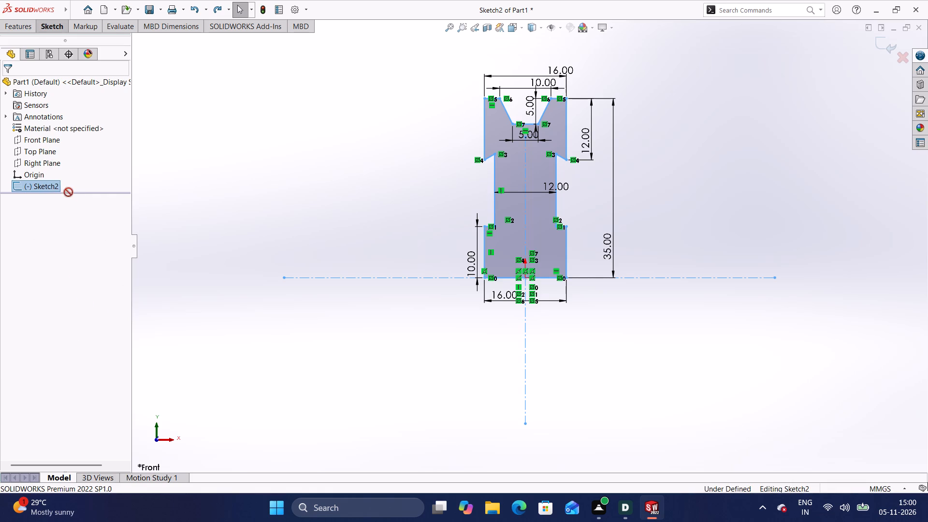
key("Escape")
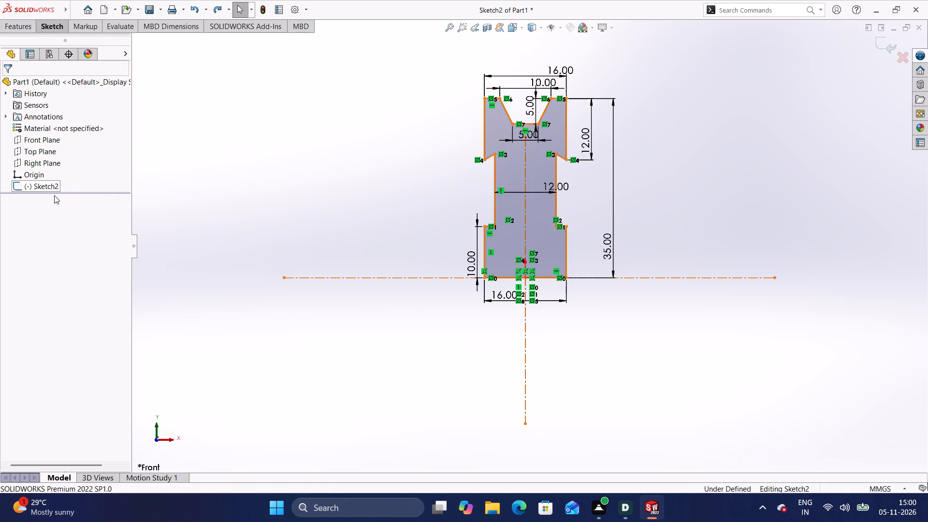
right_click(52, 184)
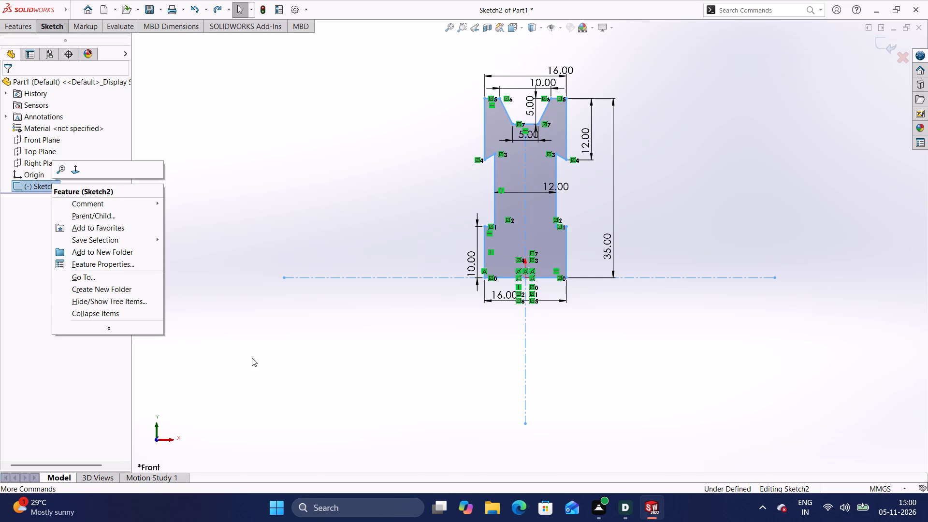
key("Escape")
Undo the dimensions applied to the grooved pulley profile, stepping back to the undimensioned sketch.
key("ctrl+z")
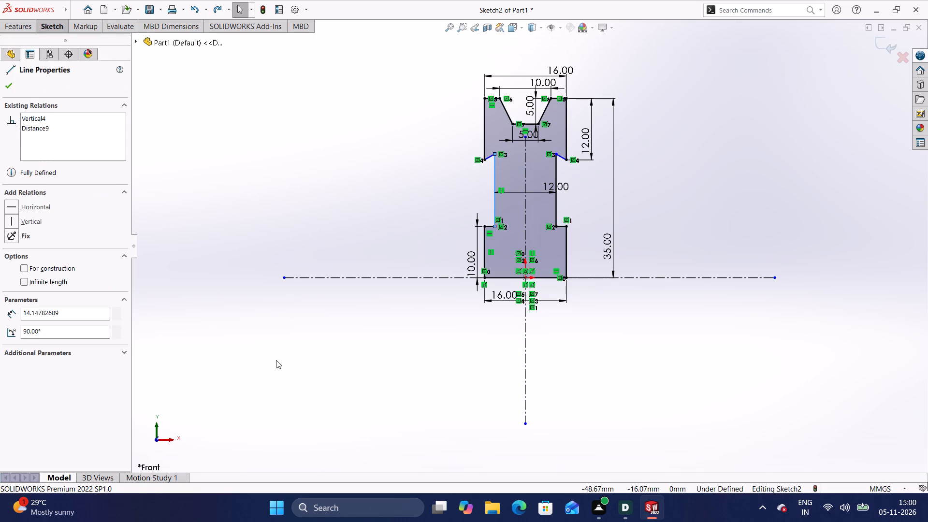
key("ctrl+z")
key("ctrl+z")
key("ctrl+z")
key("ctrl+z")
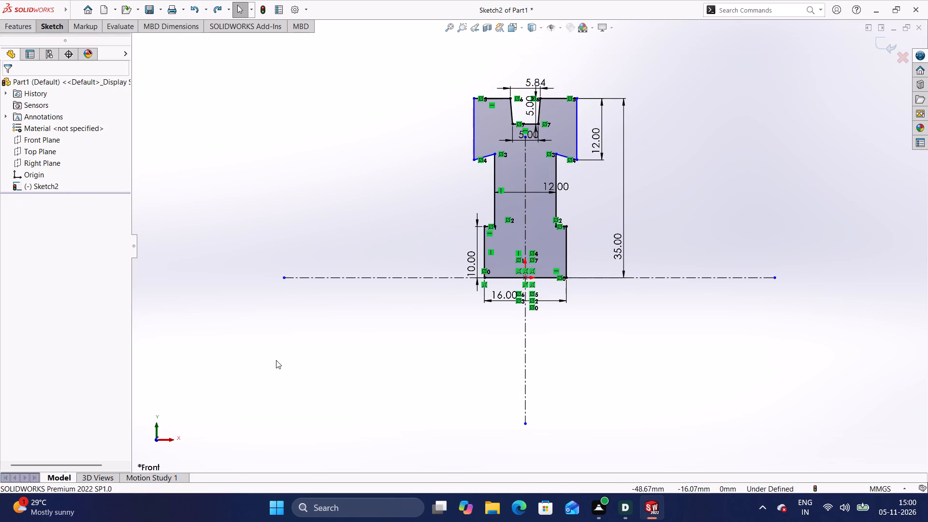
key("ctrl+z")
key("ctrl+z")
key("ctrl+z")
key("ctrl+z")
key("ctrl+z")
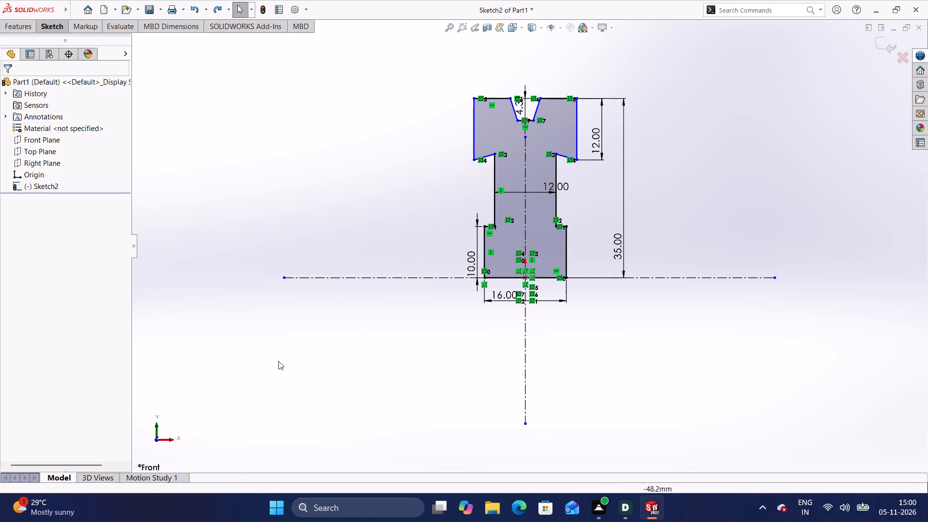
key("ctrl+z")
key("ctrl+z")
key("ctrl+z")
key("ctrl+z")
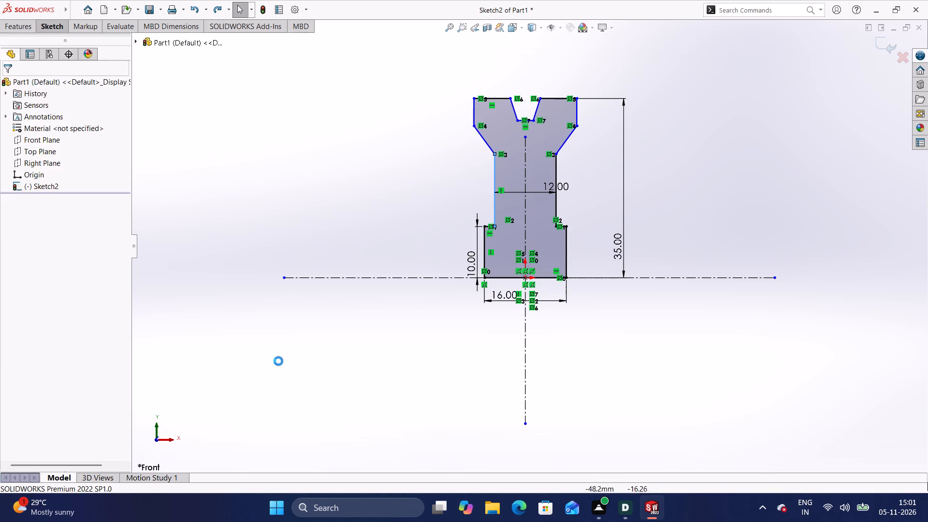
key("ctrl+z")
key("ctrl+z")
key("ctrl+z")
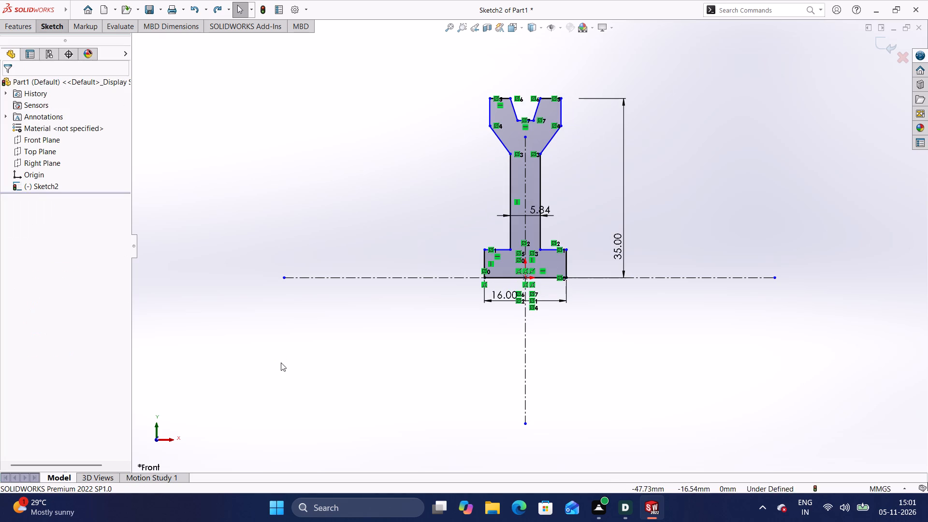
key("ctrl+z")
key("ctrl+z")
key("ctrl+z")
key("ctrl+z")
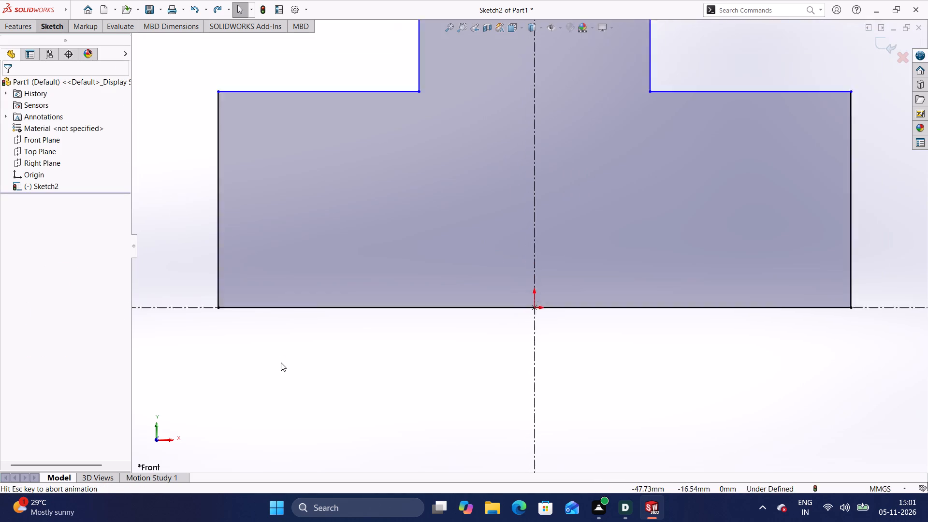
Undo the mirrored profile lines until only the horizontal and vertical centerlines remain in the sketch.
key("ctrl+z")
key("ctrl+z")
key("ctrl+z")
key("ctrl+z")
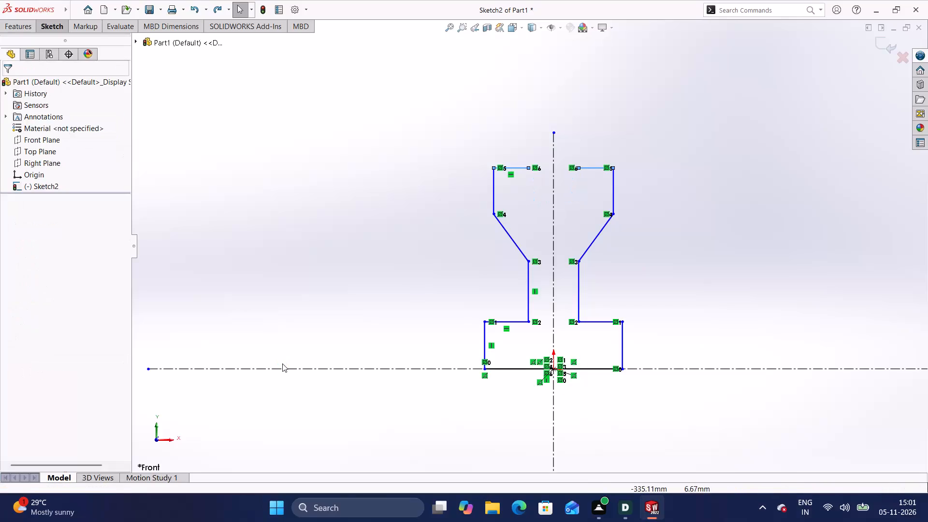
key("ctrl+z")
key("ctrl+z")
key("ctrl+z")
key("ctrl+z")
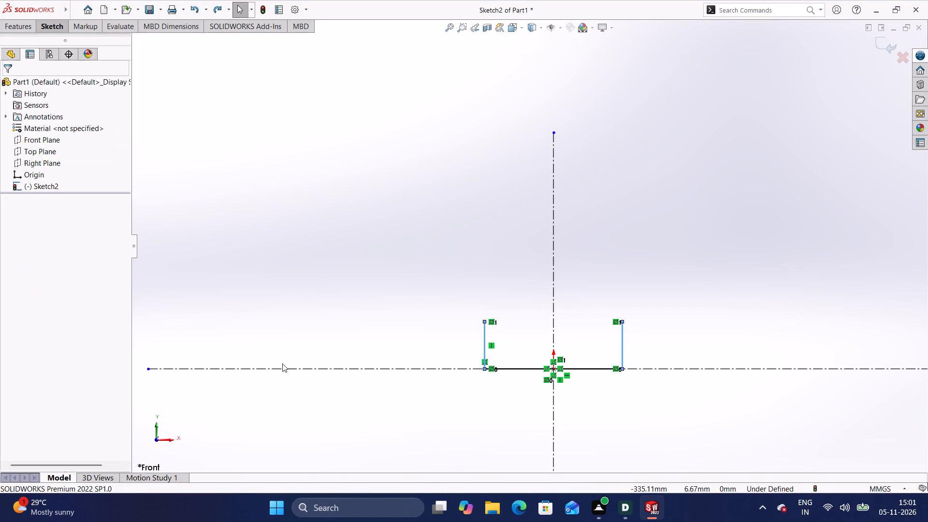
key("ctrl+z")
key("ctrl+z")
key("ctrl+z")
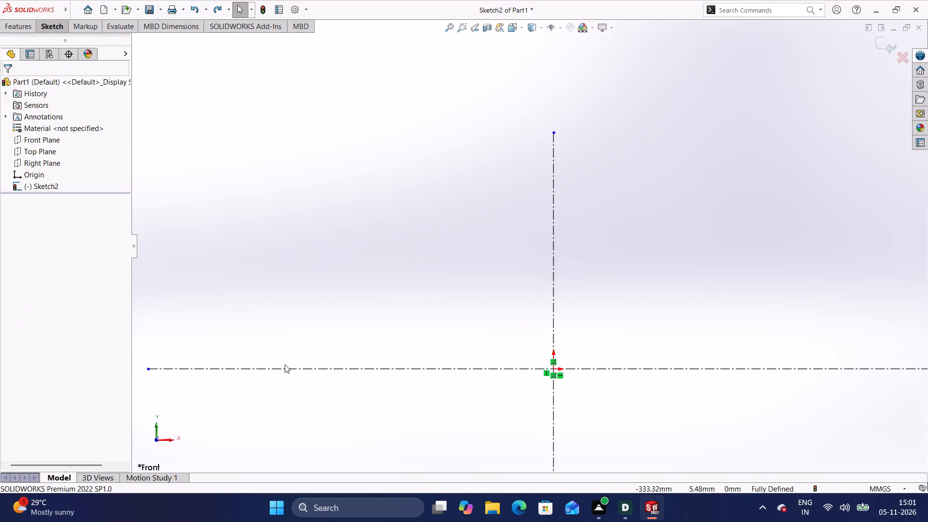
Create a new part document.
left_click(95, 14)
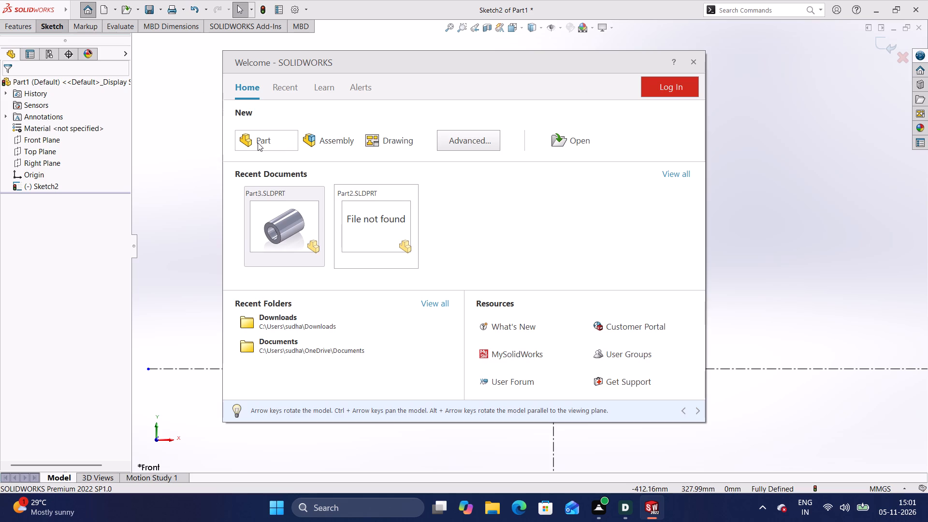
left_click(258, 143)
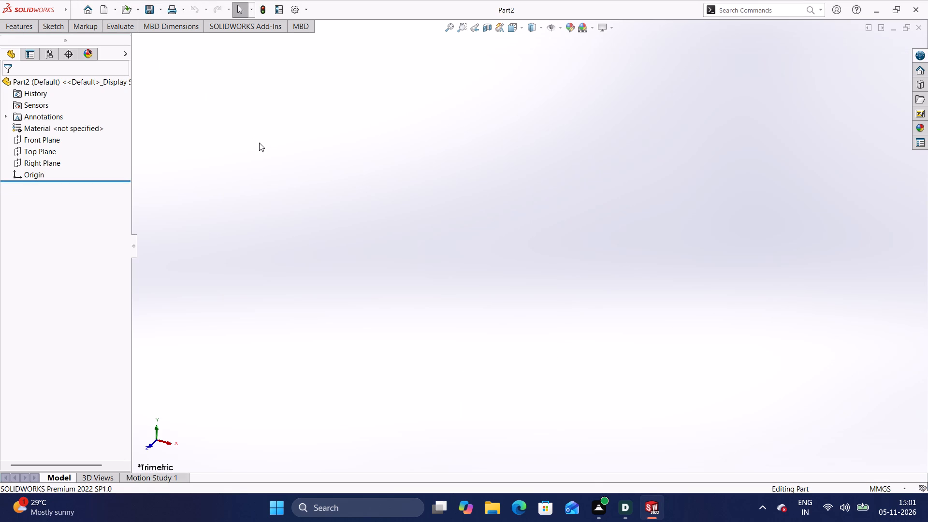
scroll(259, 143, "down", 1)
Create another new part document for restarting the model.
left_click(90, 14)
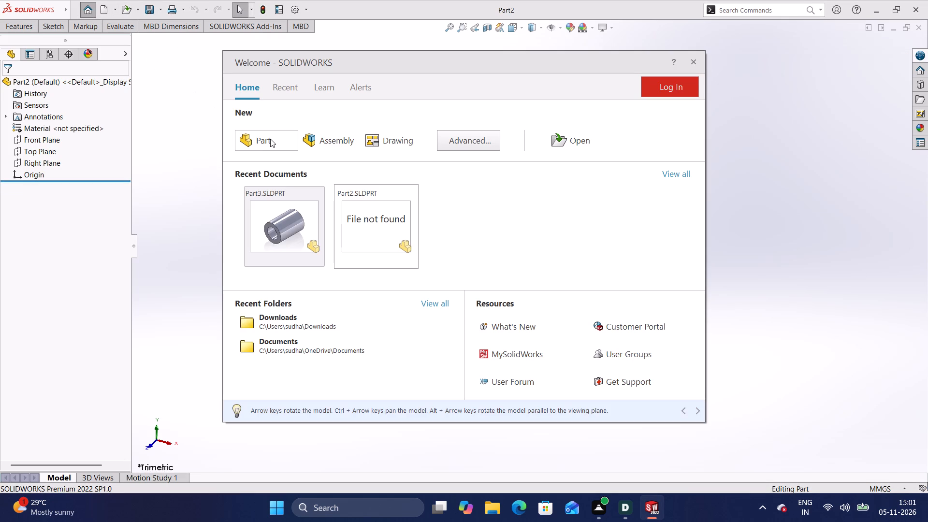
left_click(267, 139)
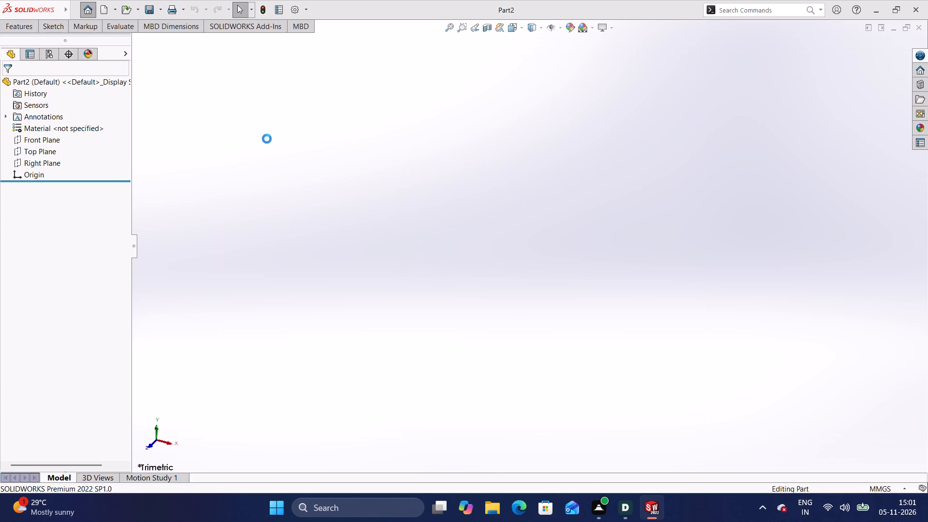
Sketch a vertical line through the origin on the Front Plane, from about 100 mm above it to about 82 mm below.
left_click(68, 141)
left_click(46, 140)
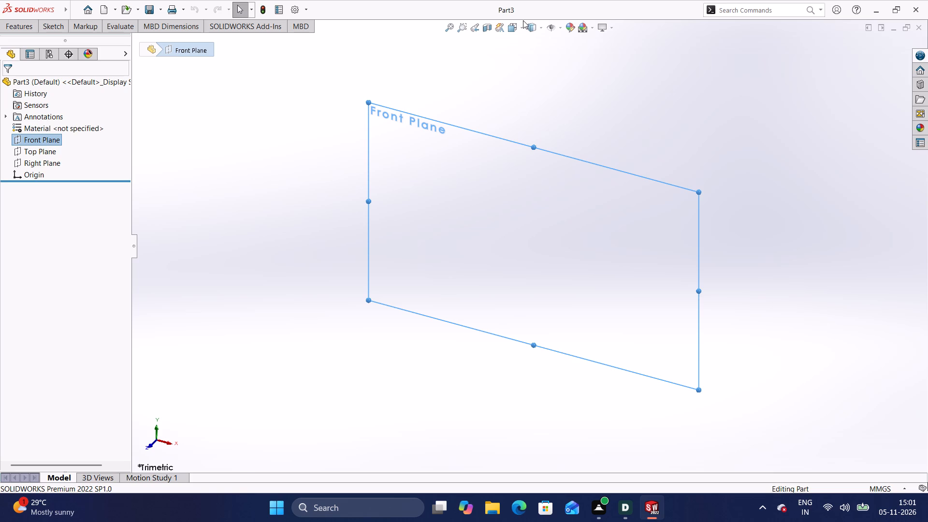
key("ctrl+F8")
key("ctrl+F8")
left_click(522, 25)
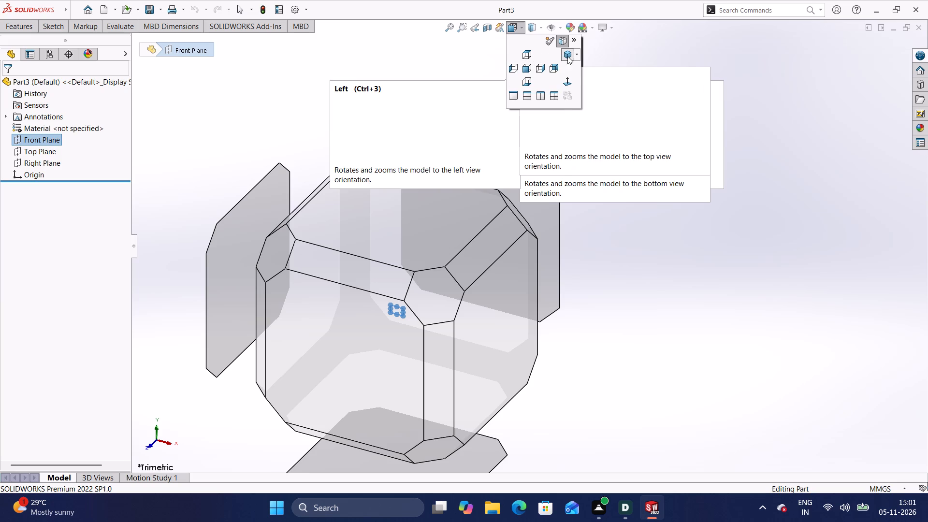
left_click(569, 81)
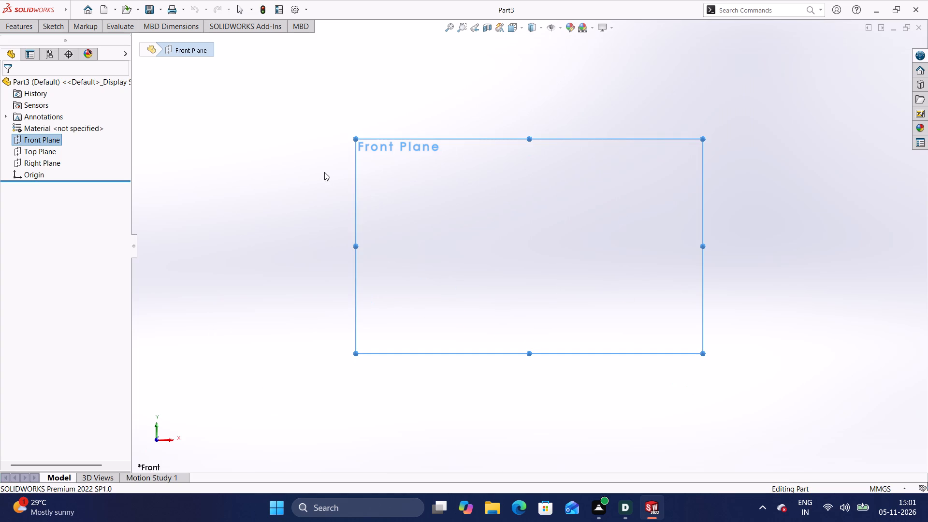
left_click(58, 29)
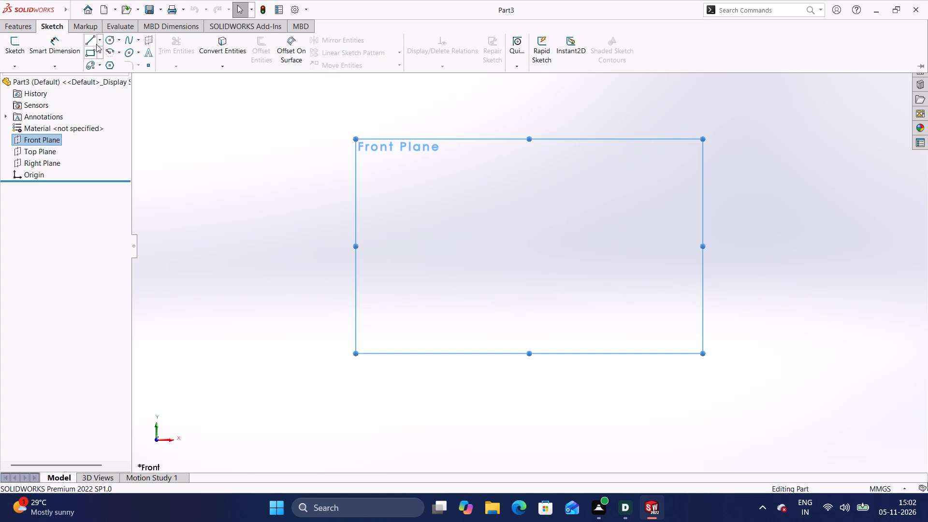
left_click(99, 43)
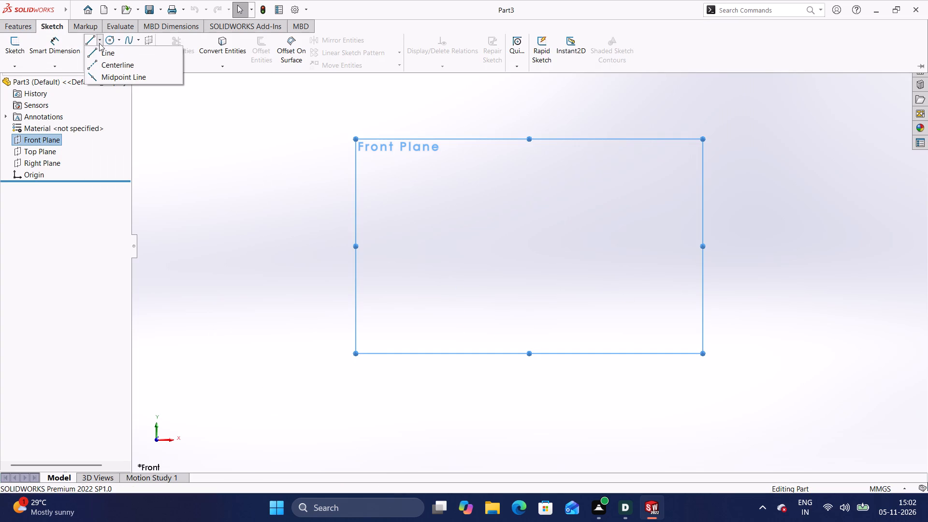
left_click(104, 56)
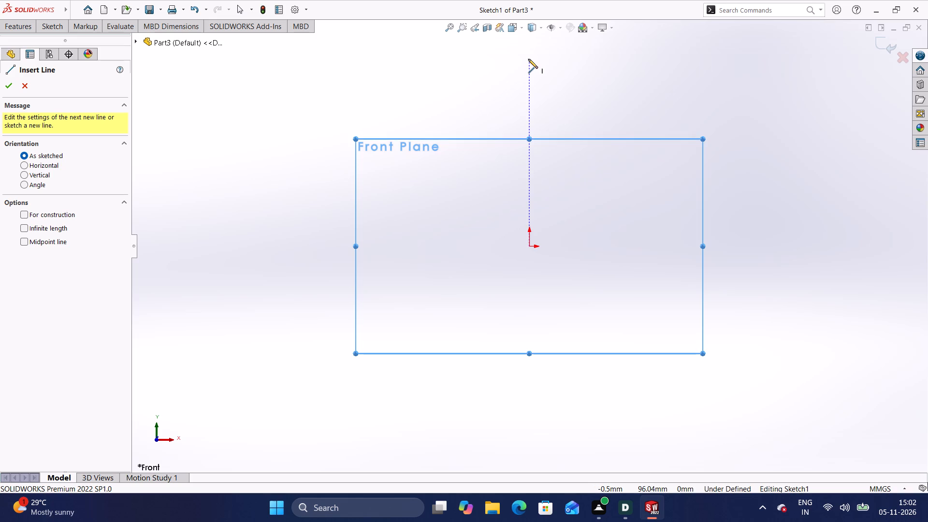
left_click(528, 50)
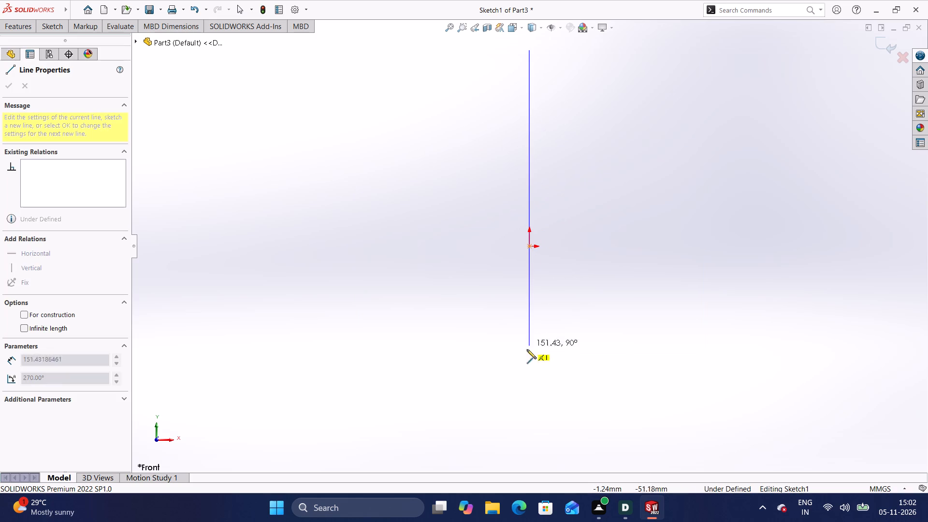
left_click(528, 407)
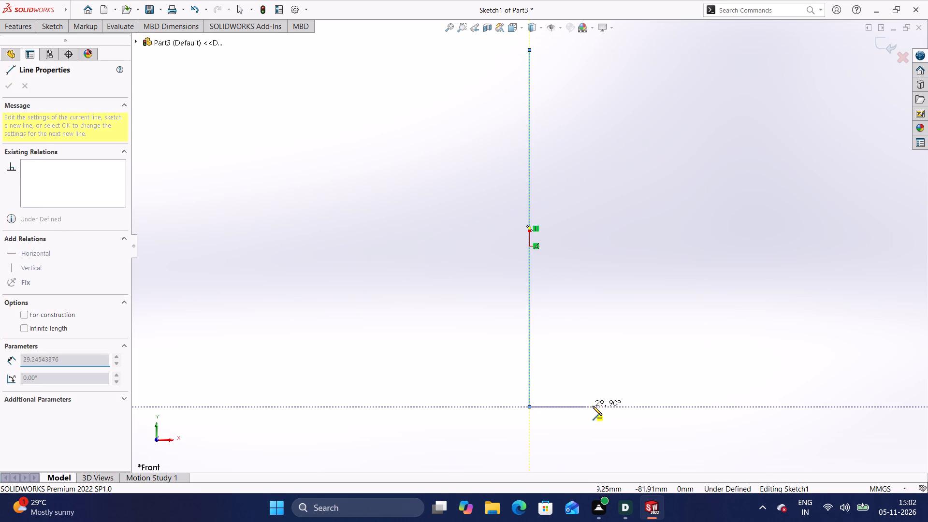
key("Escape")
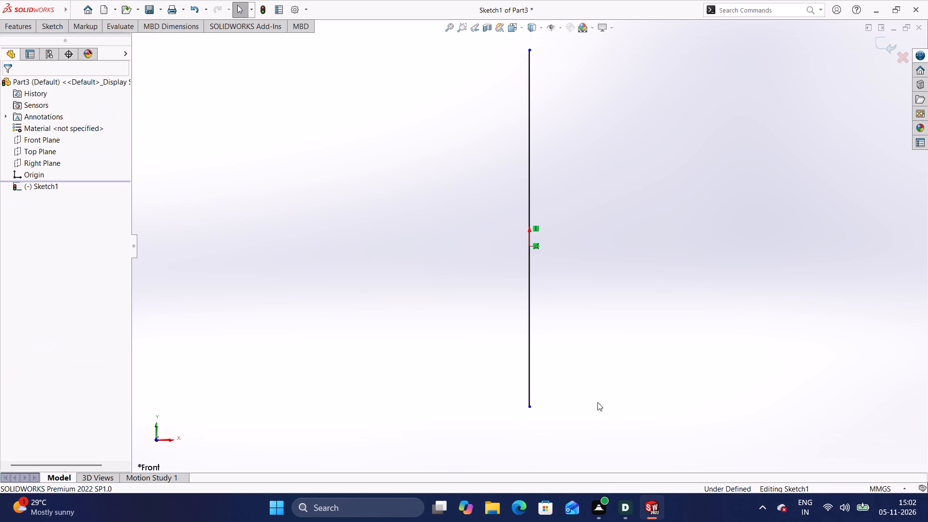
Sketch a horizontal line through the origin, from about 152 mm left of it to about 155 mm right.
left_click(48, 25)
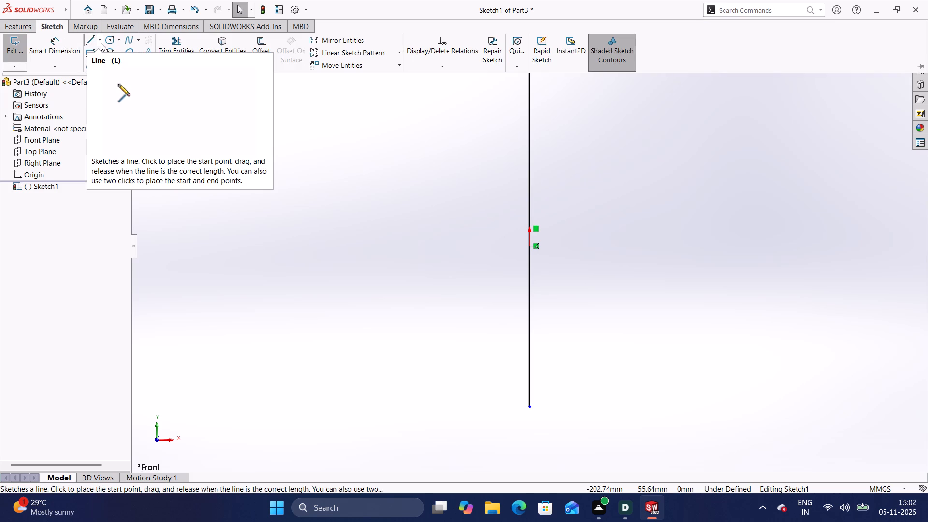
left_click(101, 42)
left_click(101, 49)
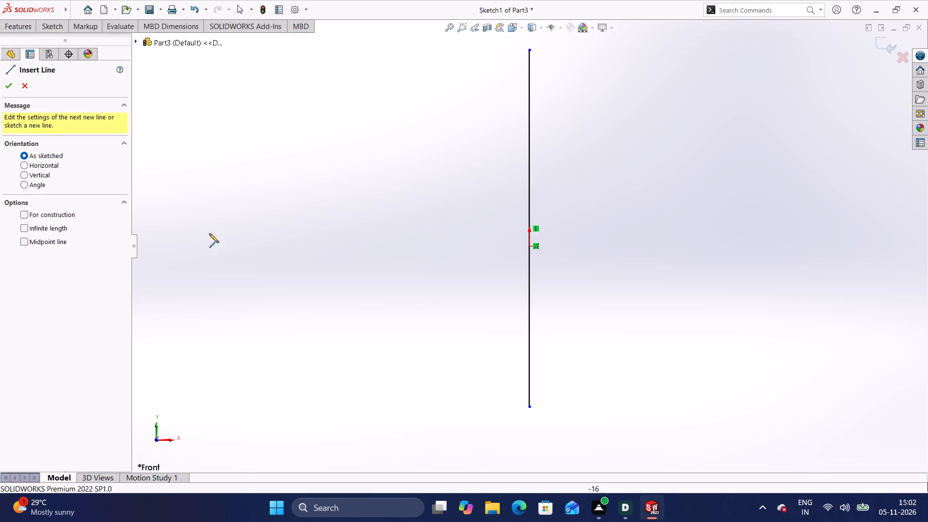
left_click(232, 246)
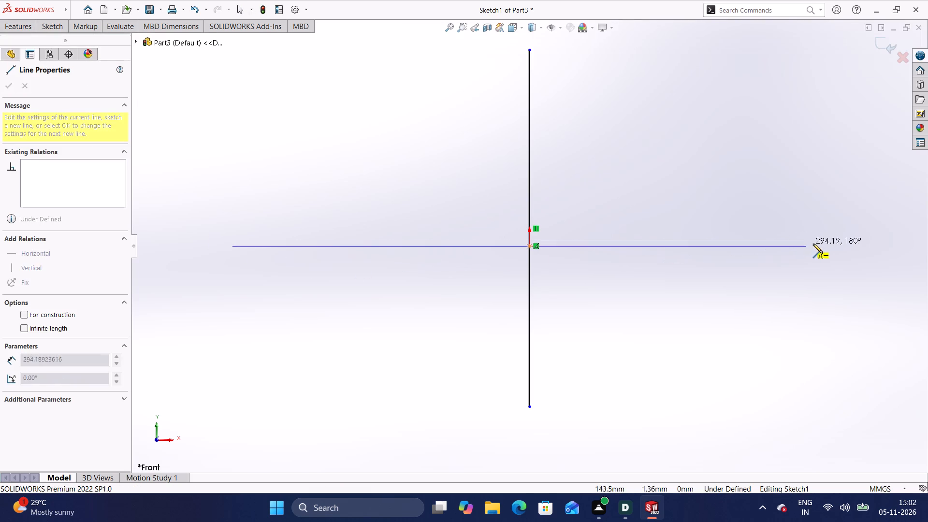
left_click(834, 249)
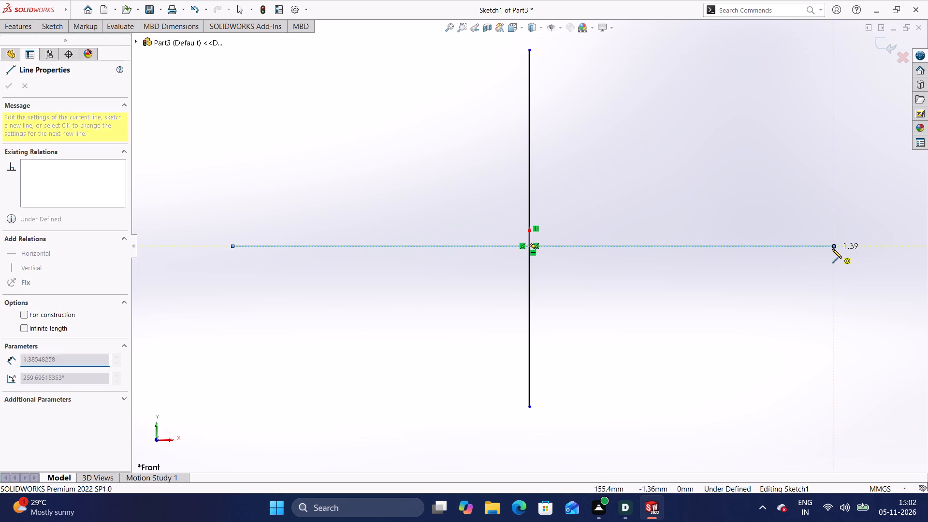
key("Escape")
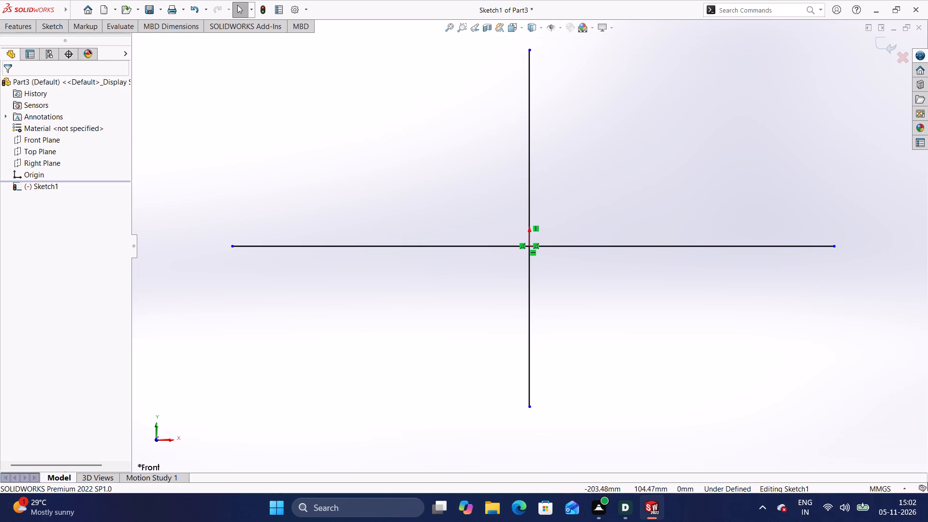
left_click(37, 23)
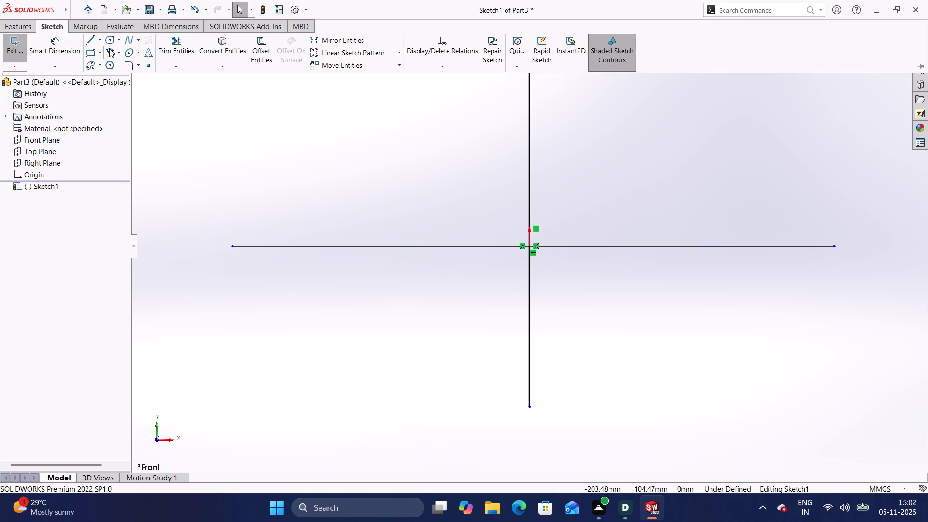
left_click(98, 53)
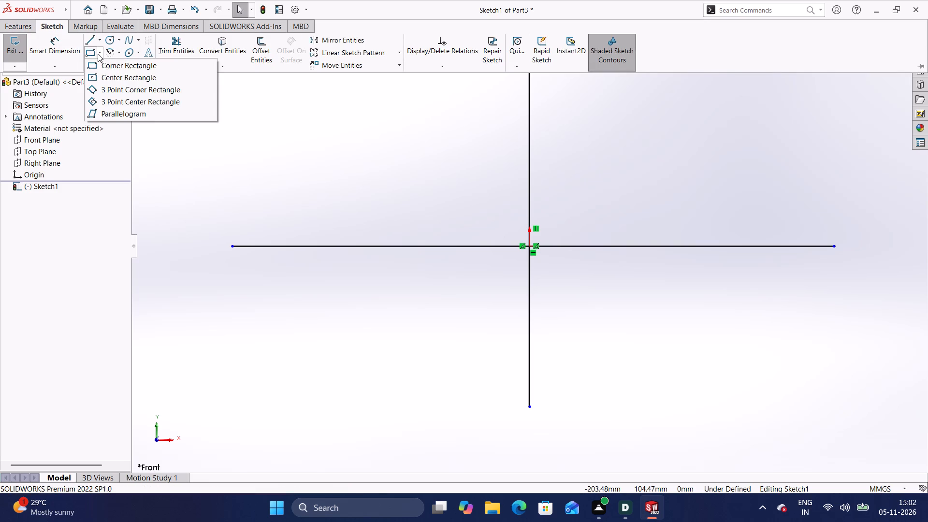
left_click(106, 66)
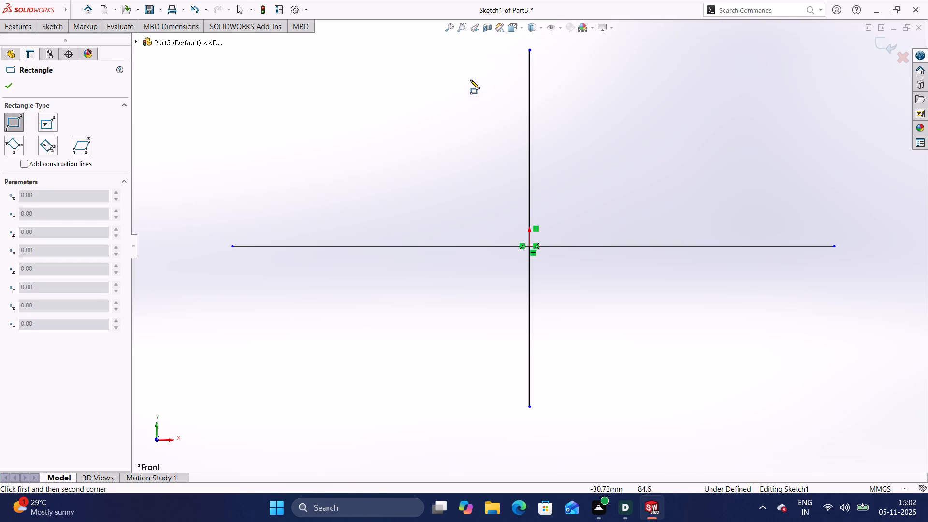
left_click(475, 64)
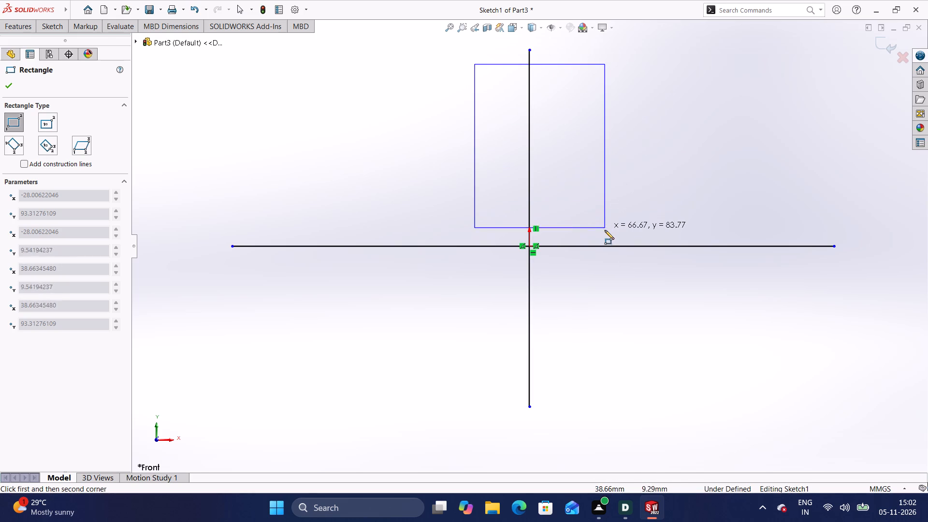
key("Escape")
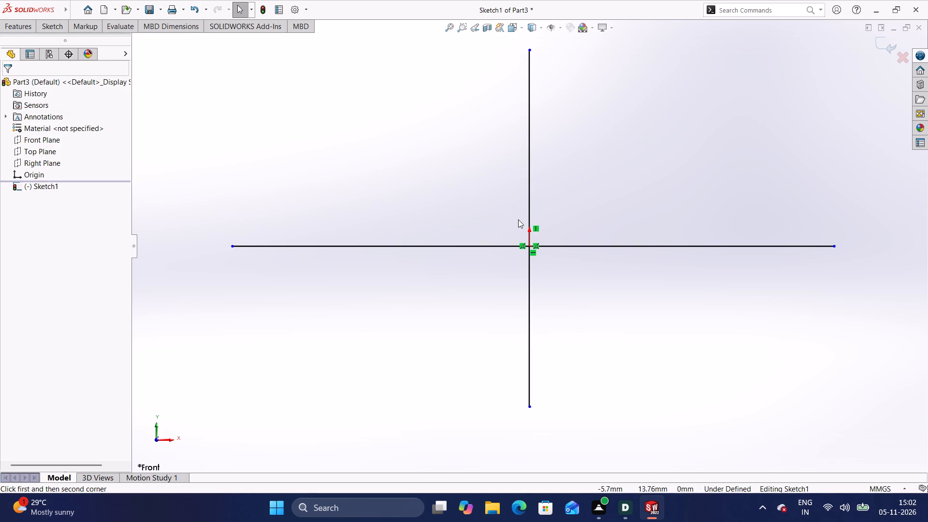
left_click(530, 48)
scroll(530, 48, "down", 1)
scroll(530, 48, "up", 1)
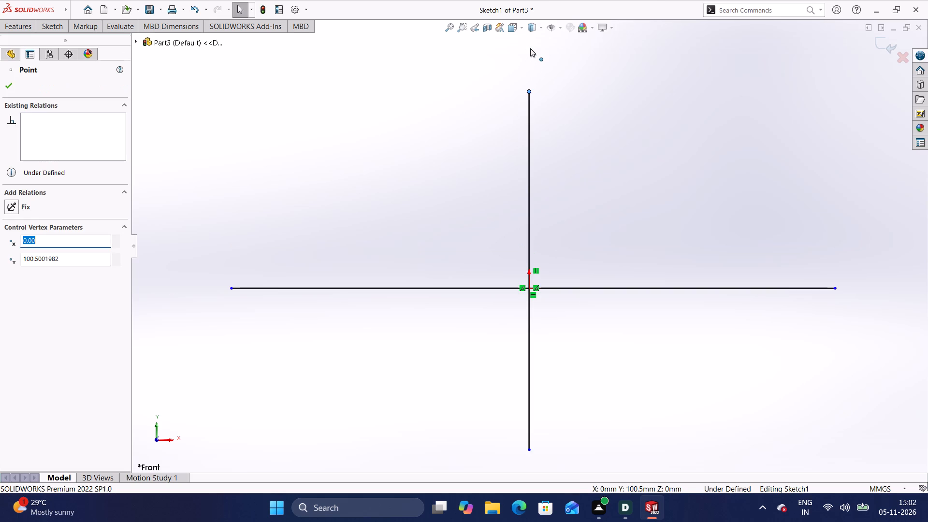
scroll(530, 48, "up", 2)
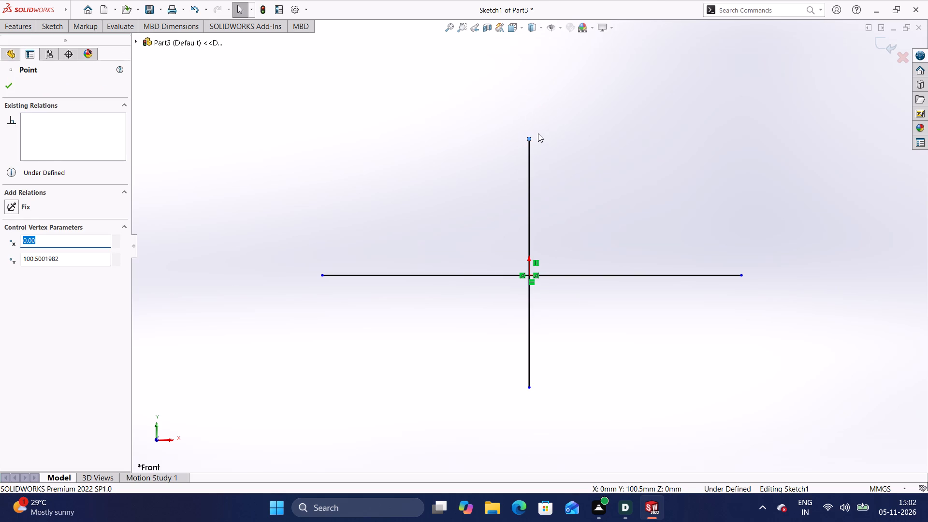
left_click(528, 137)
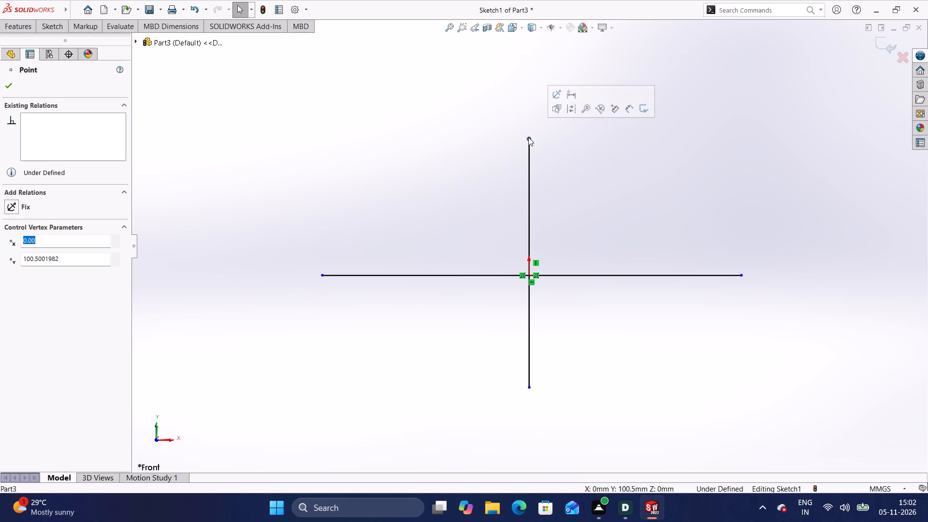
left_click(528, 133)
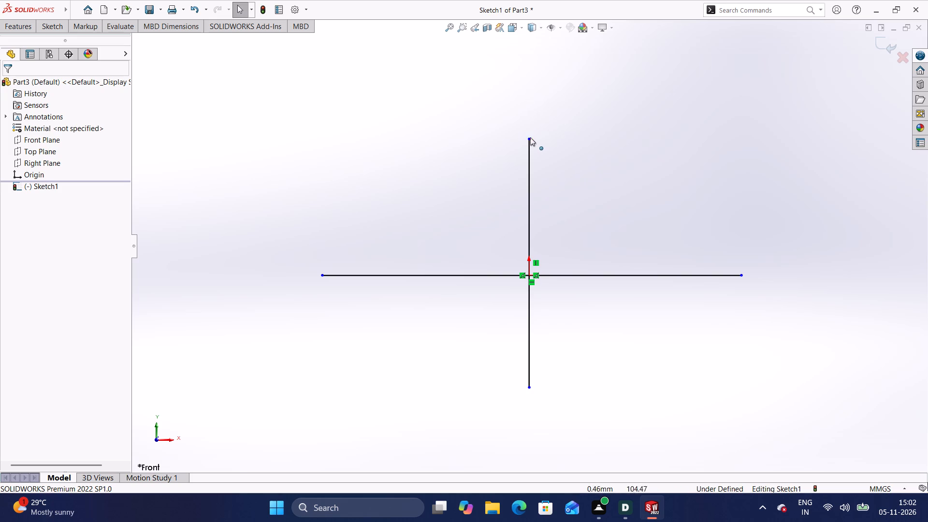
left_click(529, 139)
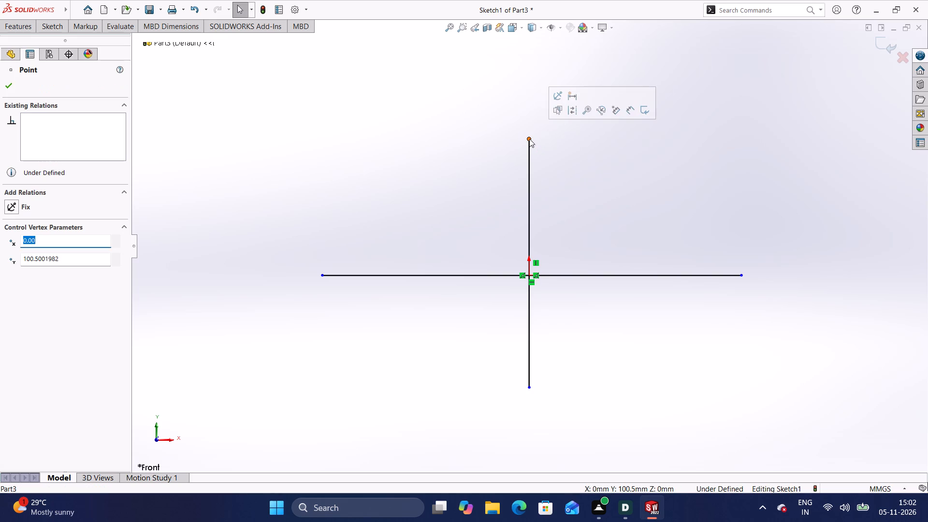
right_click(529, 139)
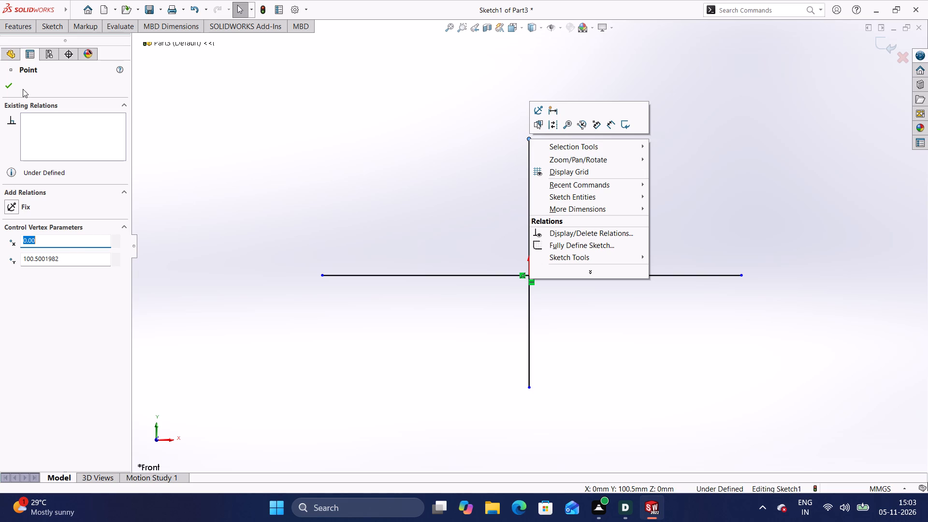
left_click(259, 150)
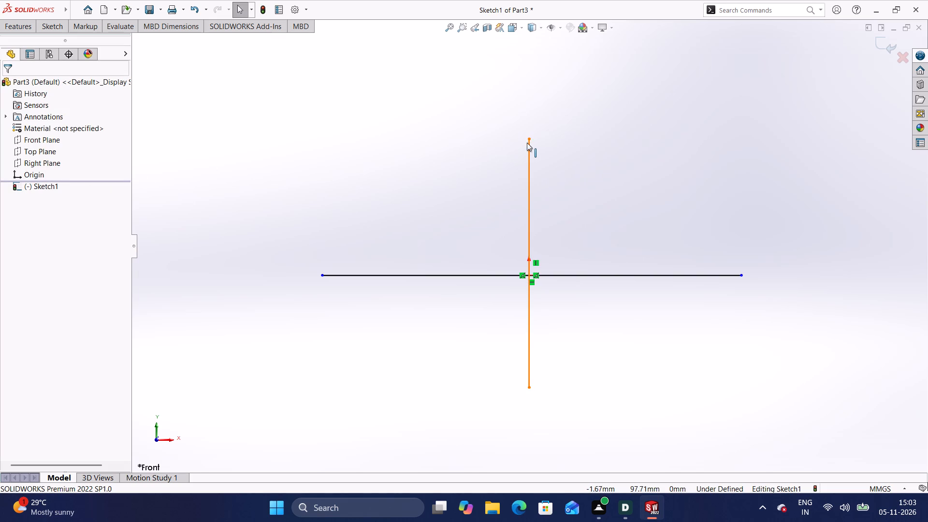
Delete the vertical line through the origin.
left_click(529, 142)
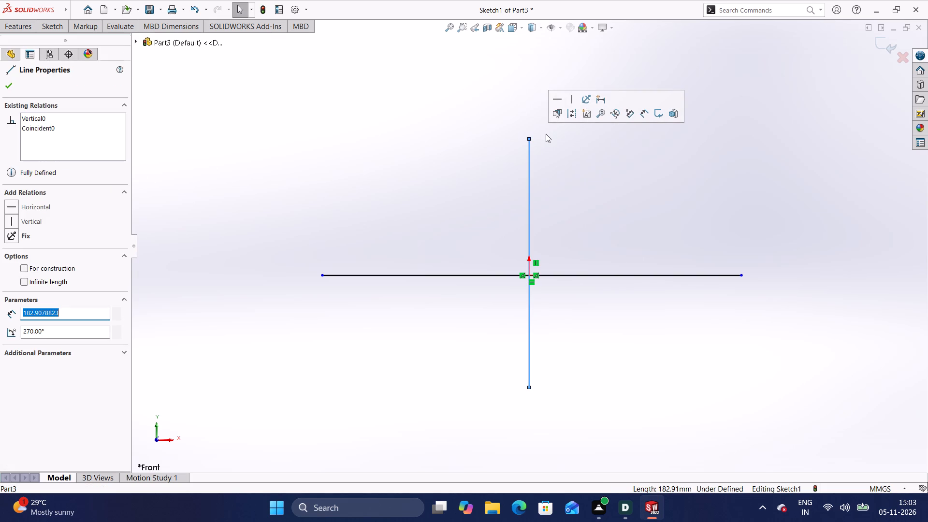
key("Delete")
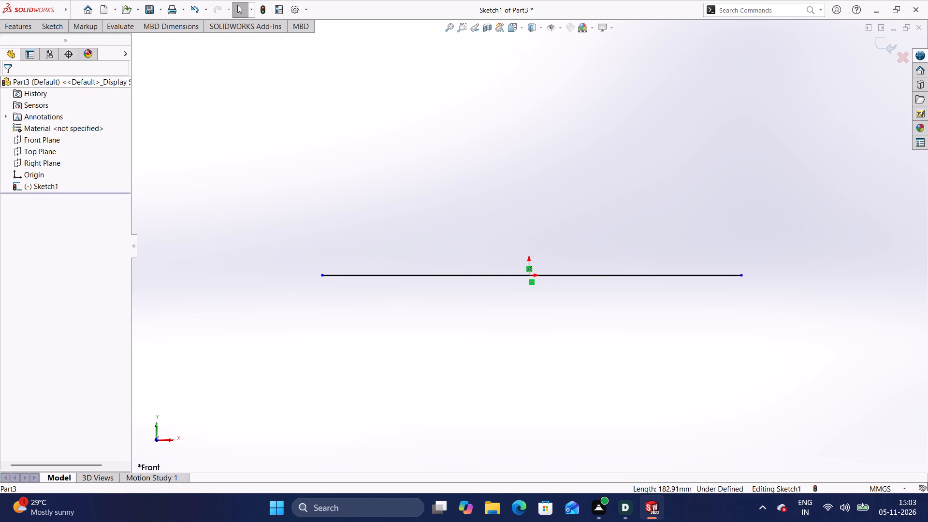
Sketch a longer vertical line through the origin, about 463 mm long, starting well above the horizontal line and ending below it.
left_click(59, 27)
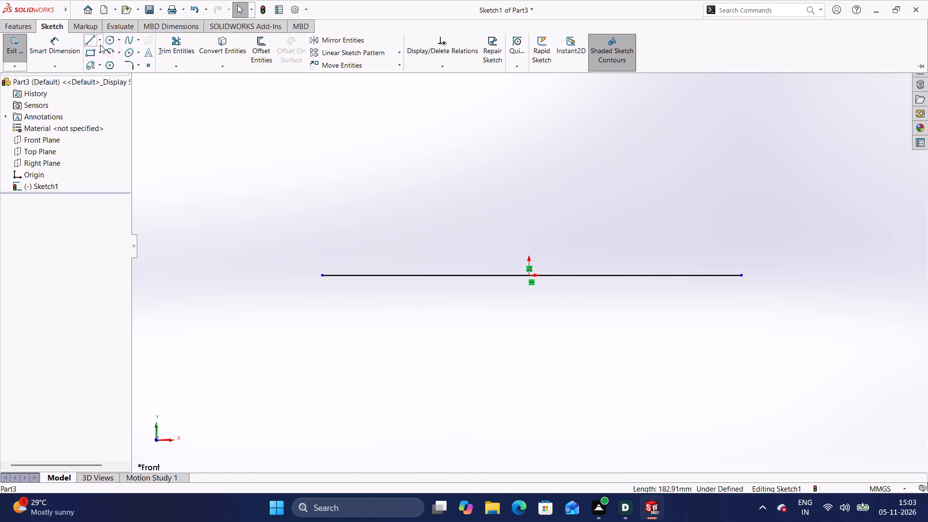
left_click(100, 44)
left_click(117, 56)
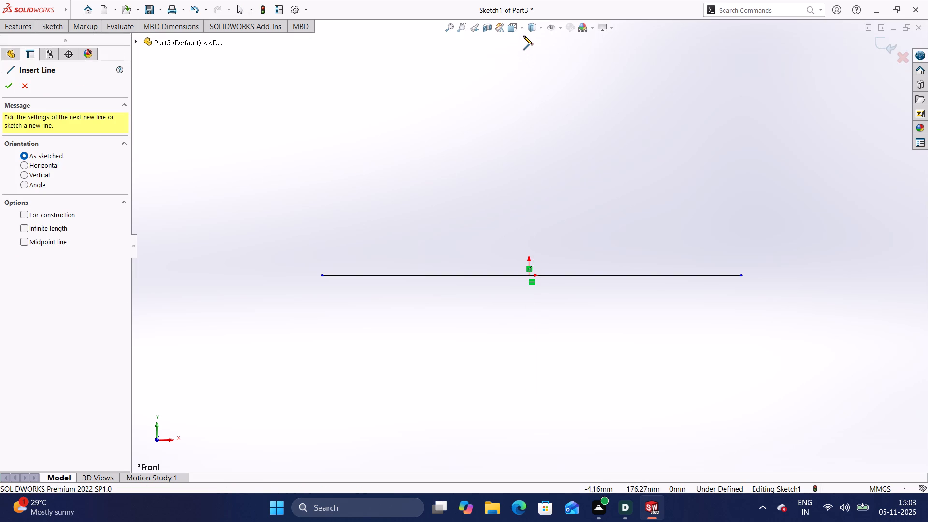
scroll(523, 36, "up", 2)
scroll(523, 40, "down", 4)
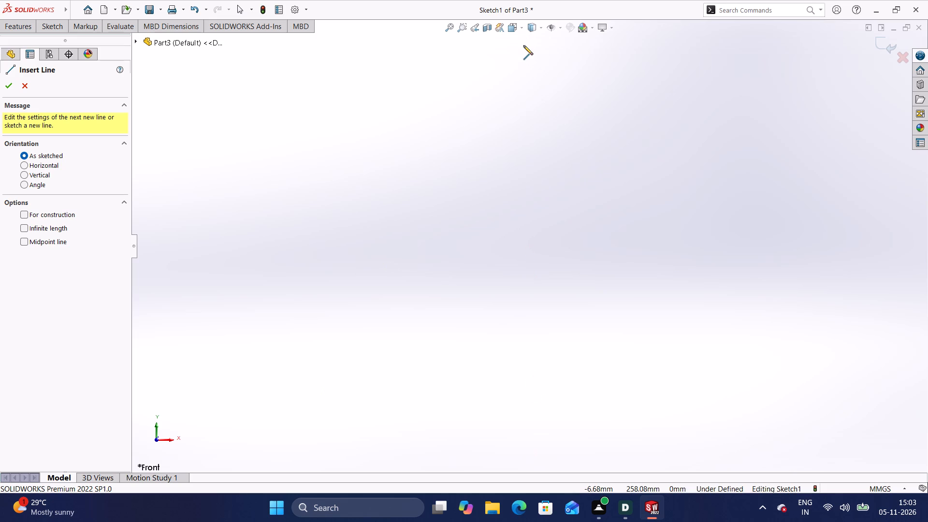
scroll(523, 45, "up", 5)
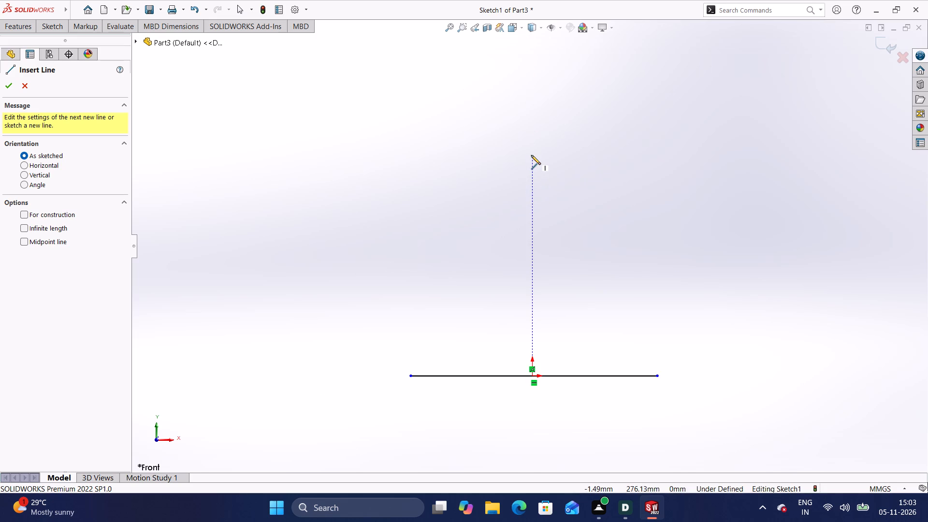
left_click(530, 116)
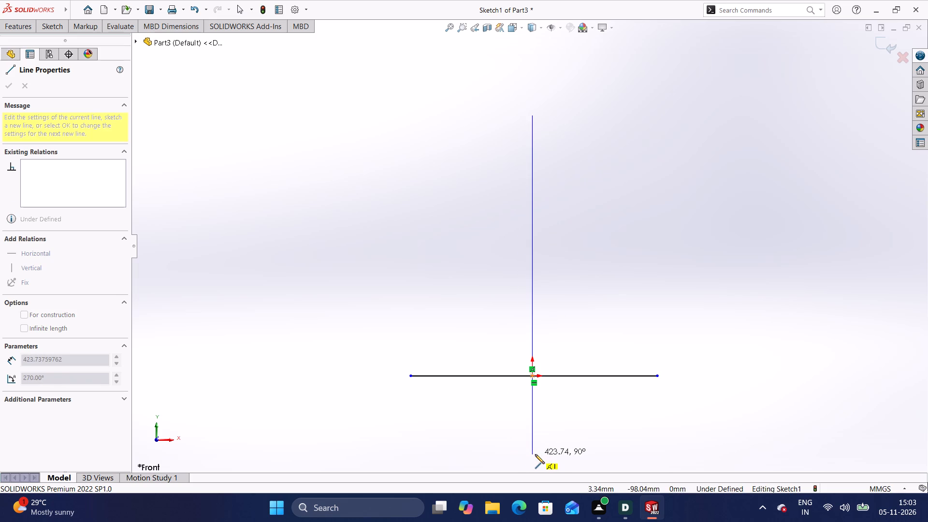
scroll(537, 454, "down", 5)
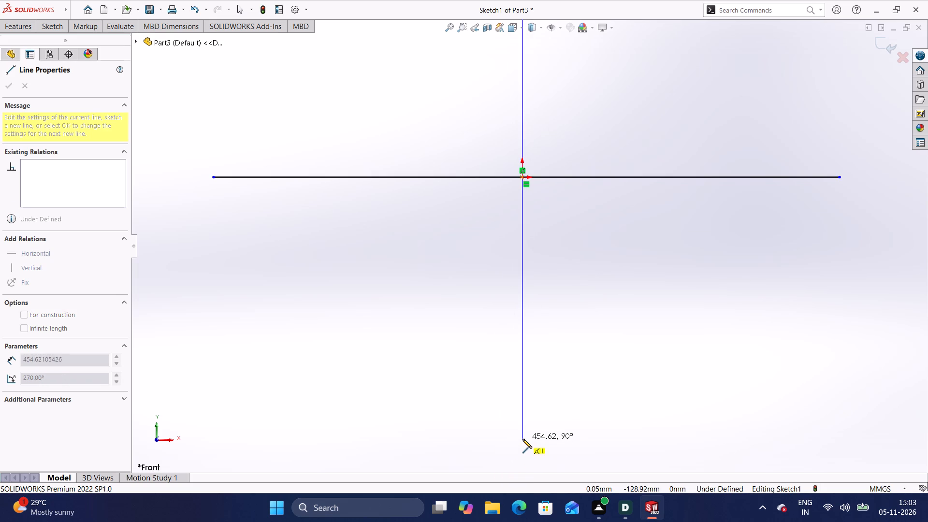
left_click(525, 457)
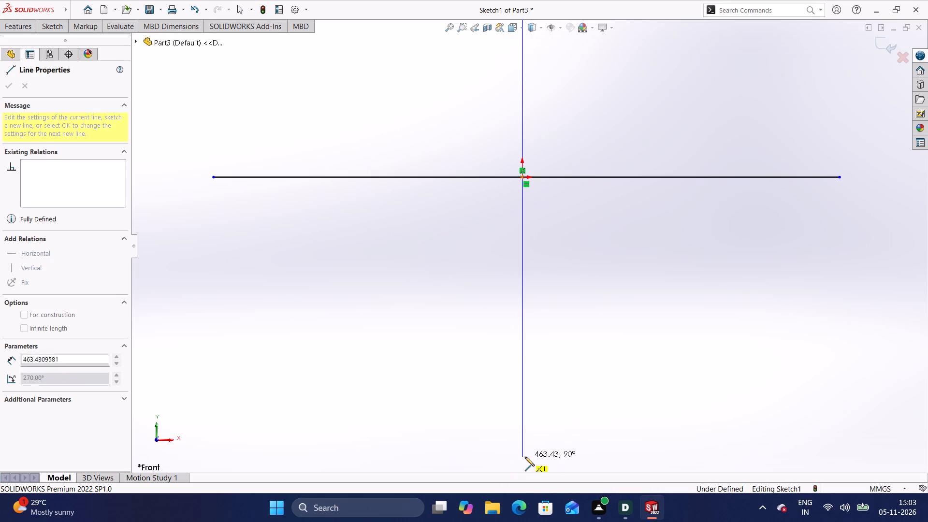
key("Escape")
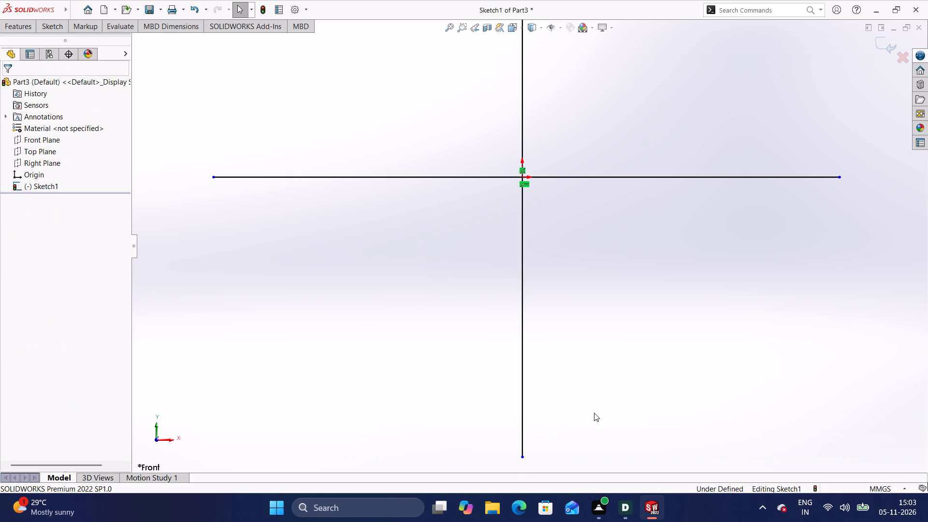
Undo the sketch edits back to an empty Front Plane sketch, with both the vertical and horizontal lines removed.
scroll(511, 149, "up", 2)
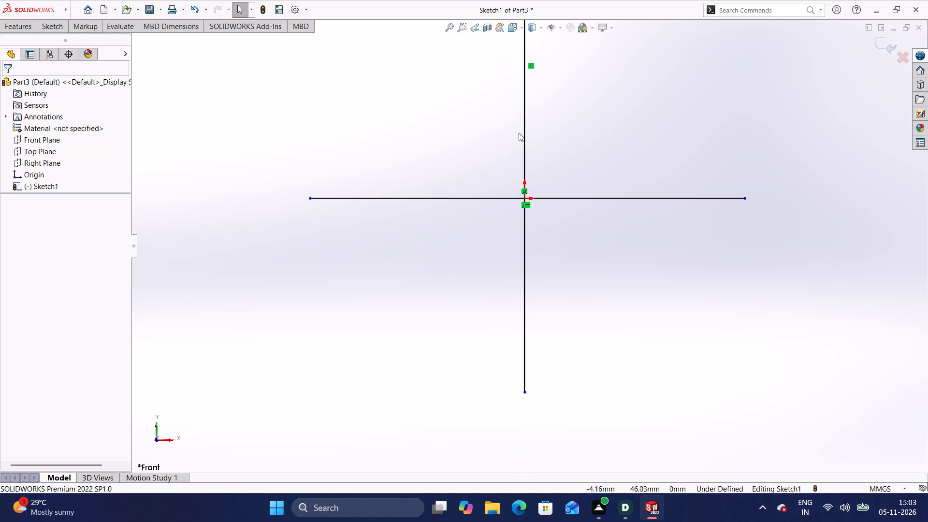
scroll(520, 126, "up", 7)
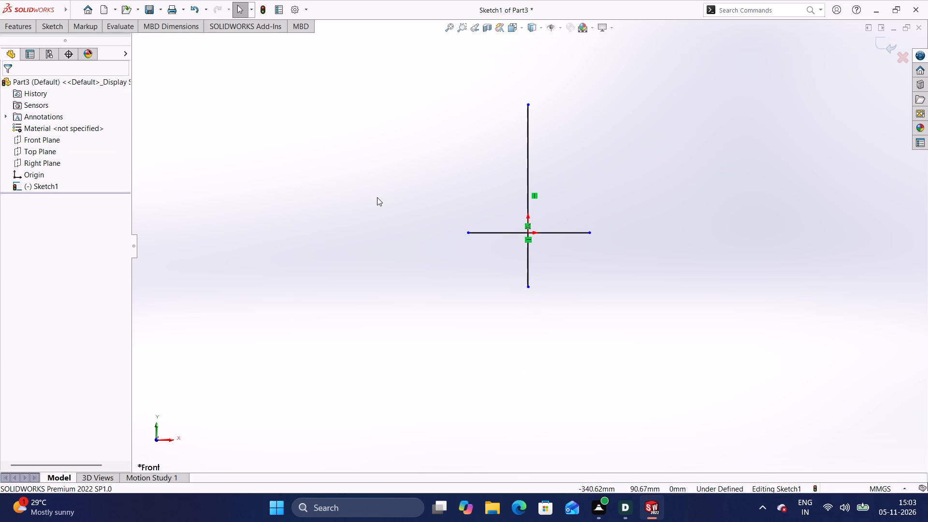
left_click(53, 26)
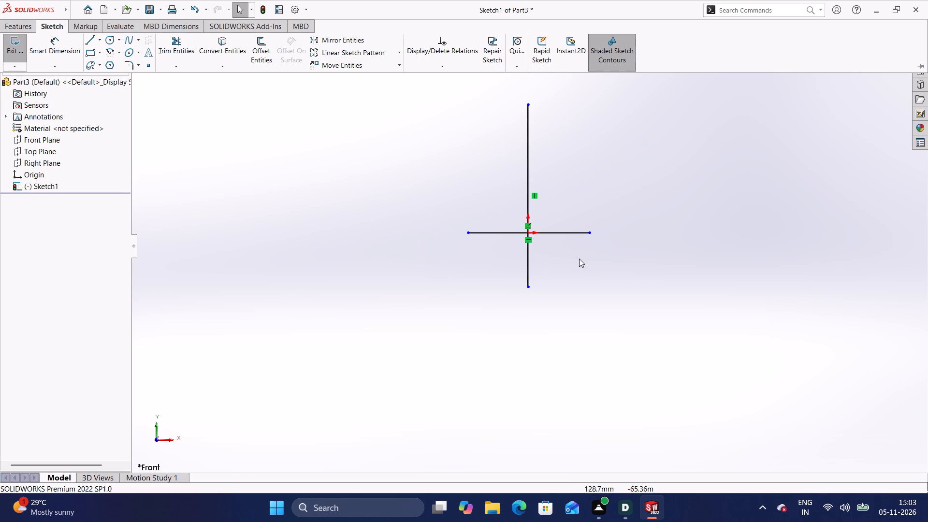
key("Escape")
key("ctrl+z")
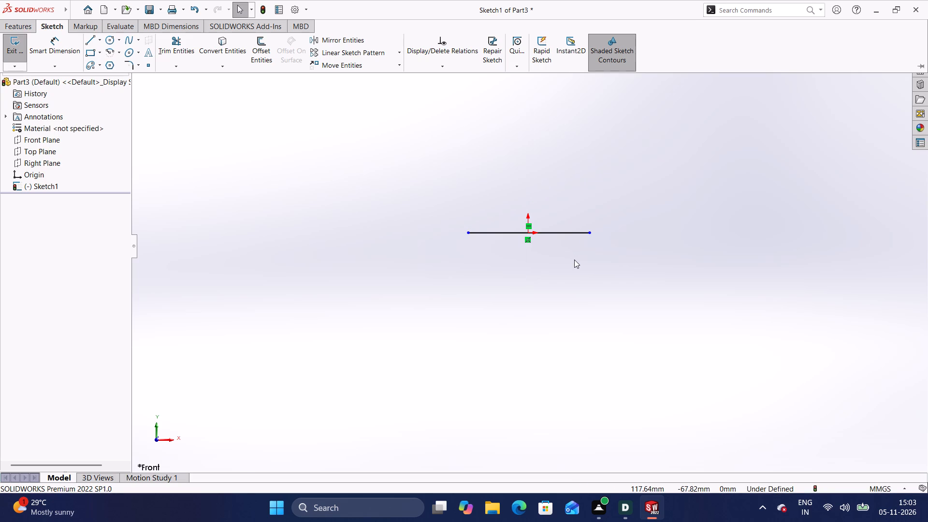
key("ctrl+z")
key("ctrl+z")
key("ctrl+z")
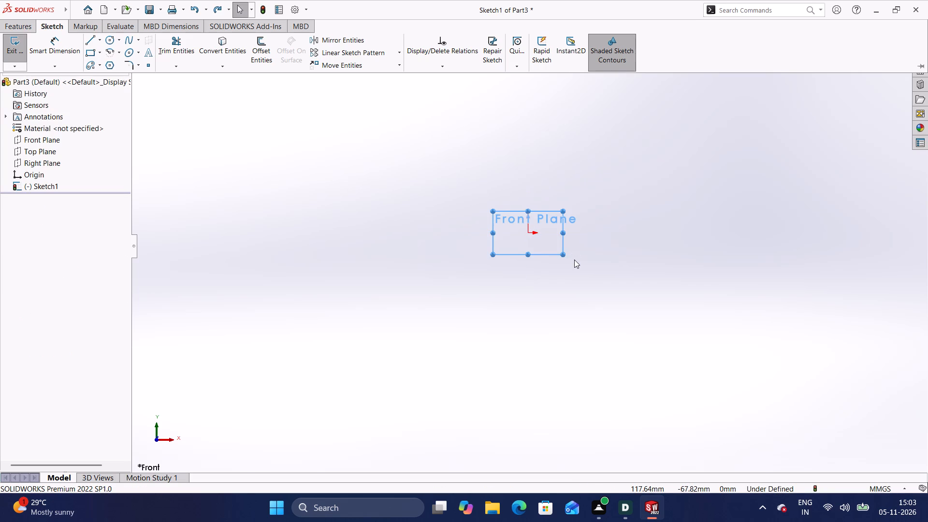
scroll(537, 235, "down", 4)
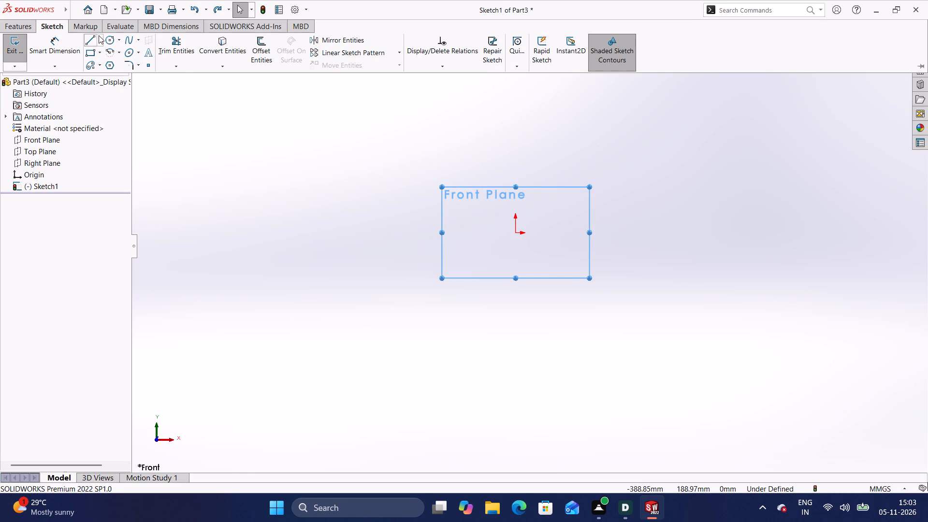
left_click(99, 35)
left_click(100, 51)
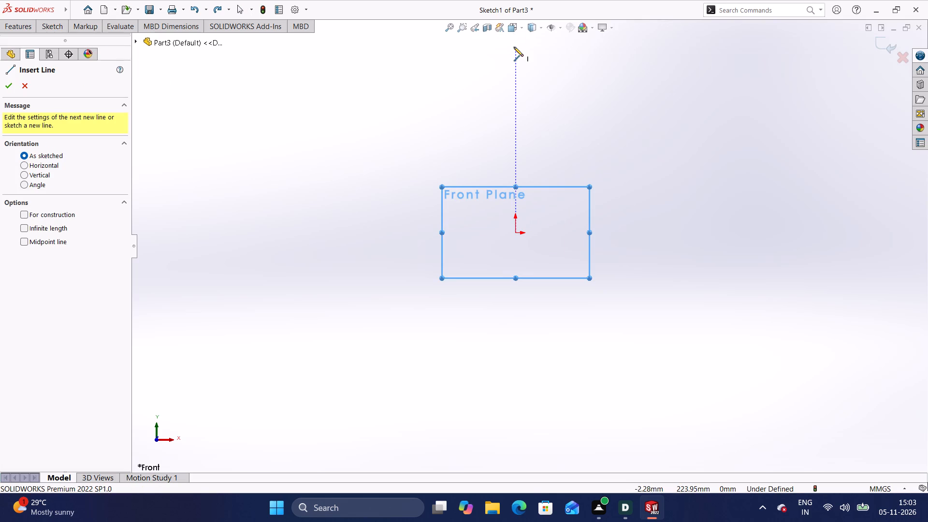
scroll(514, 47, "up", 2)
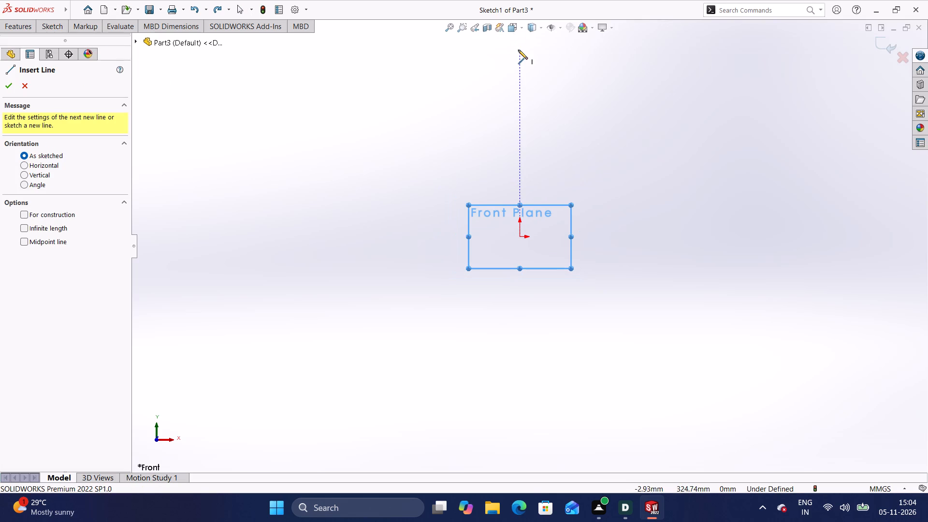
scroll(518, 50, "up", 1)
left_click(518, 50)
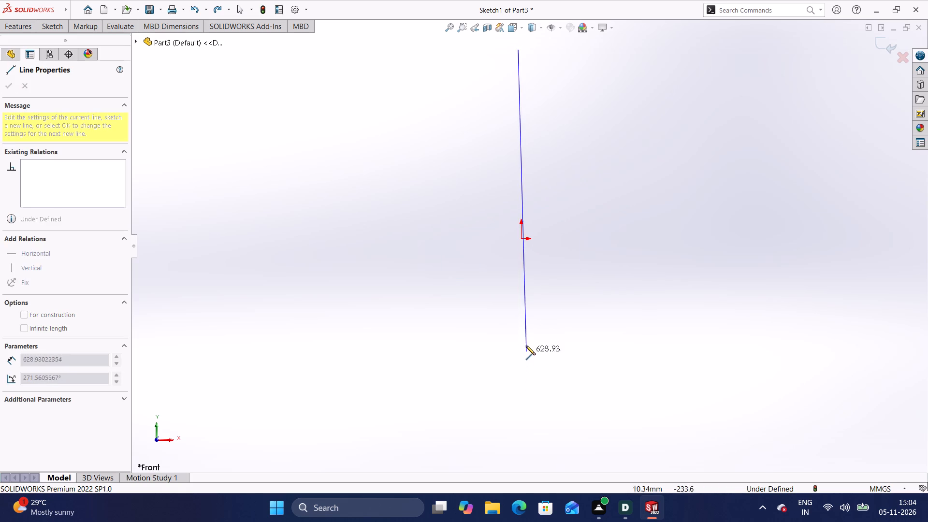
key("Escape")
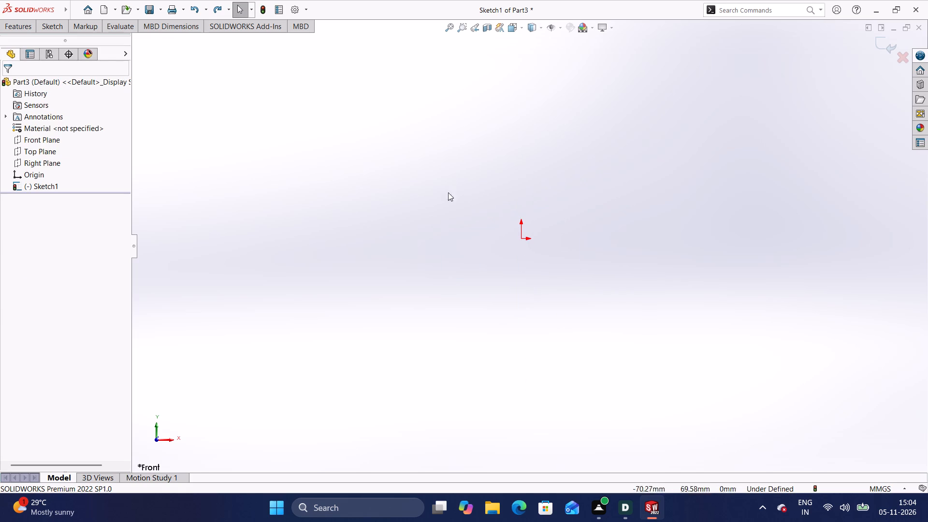
Sketch a vertical line through the origin, about 1447 mm long, ending about 756 mm below the origin.
left_click(58, 25)
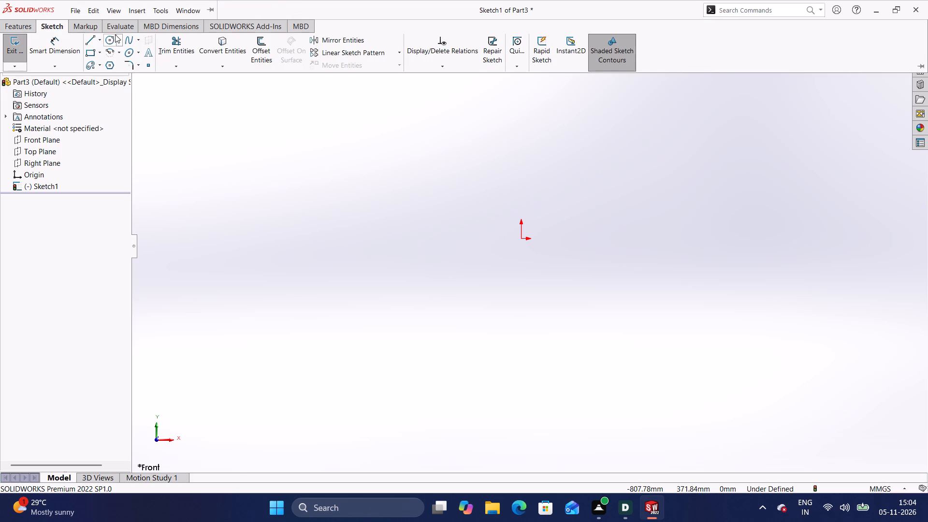
left_click(99, 42)
left_click(109, 51)
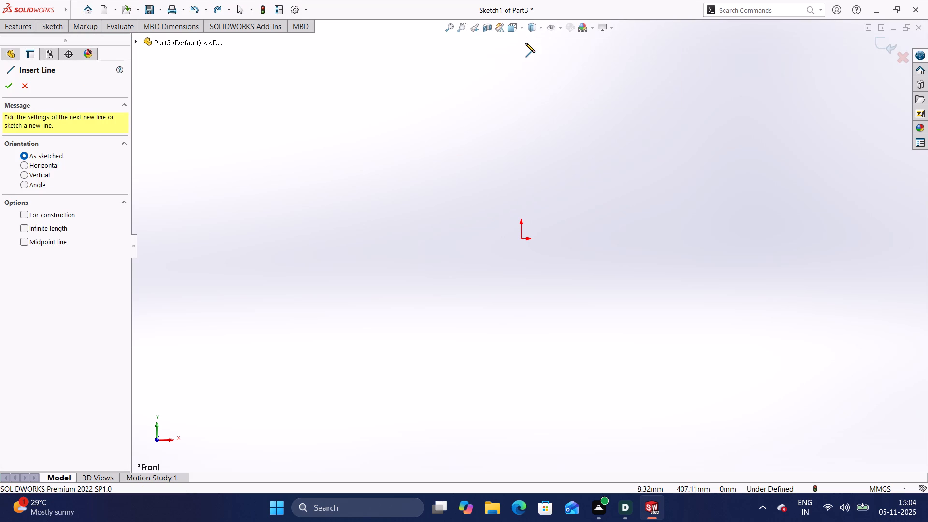
scroll(525, 43, "up", 2)
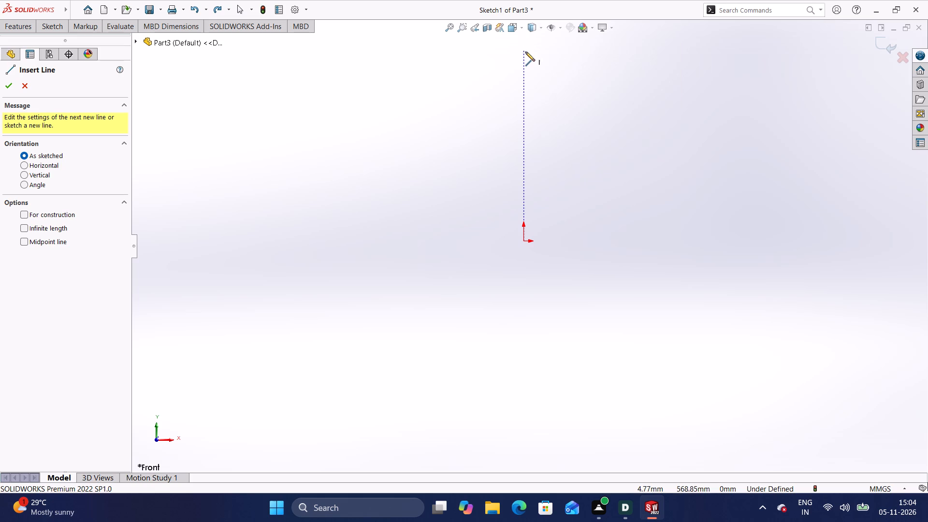
scroll(525, 55, "up", 1)
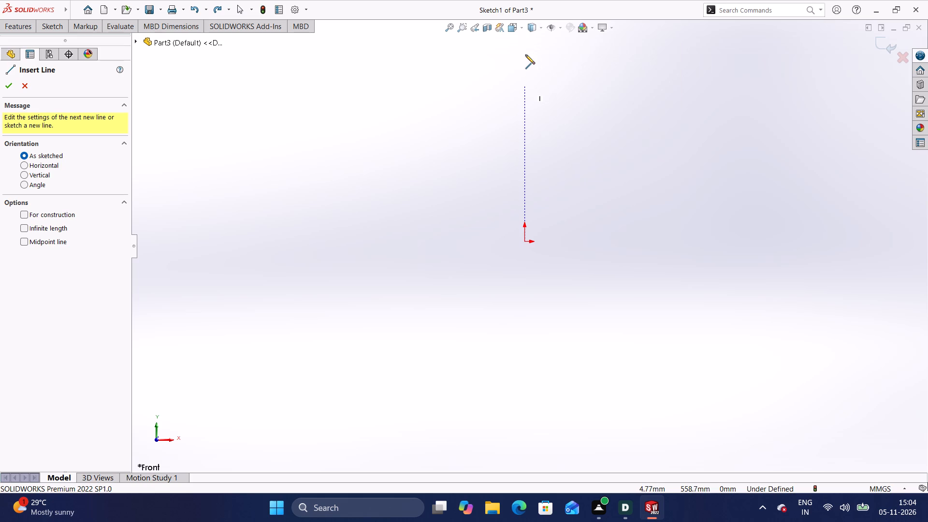
left_click(523, 50)
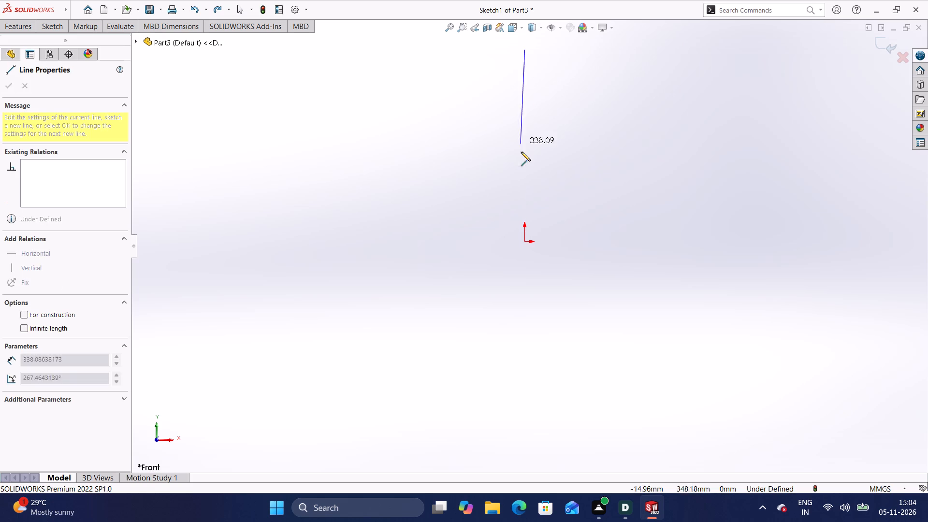
left_click(527, 451)
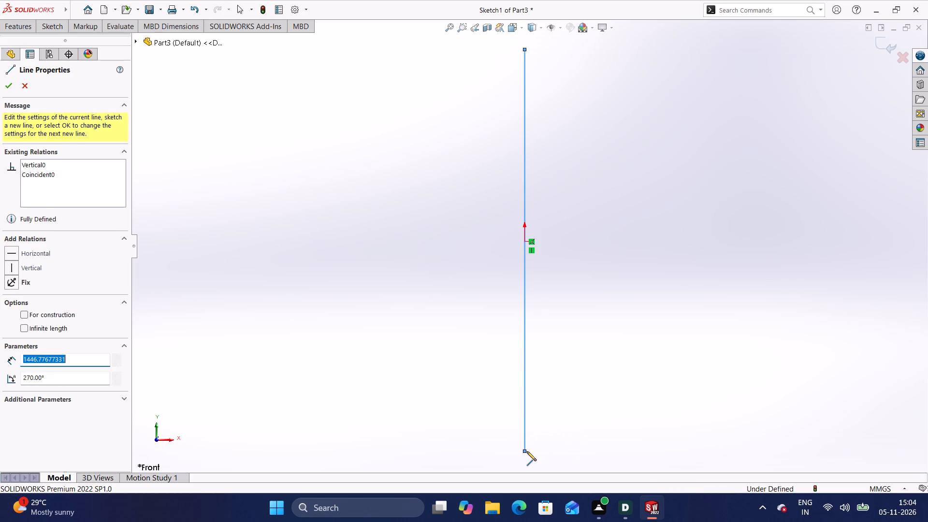
key("Escape")
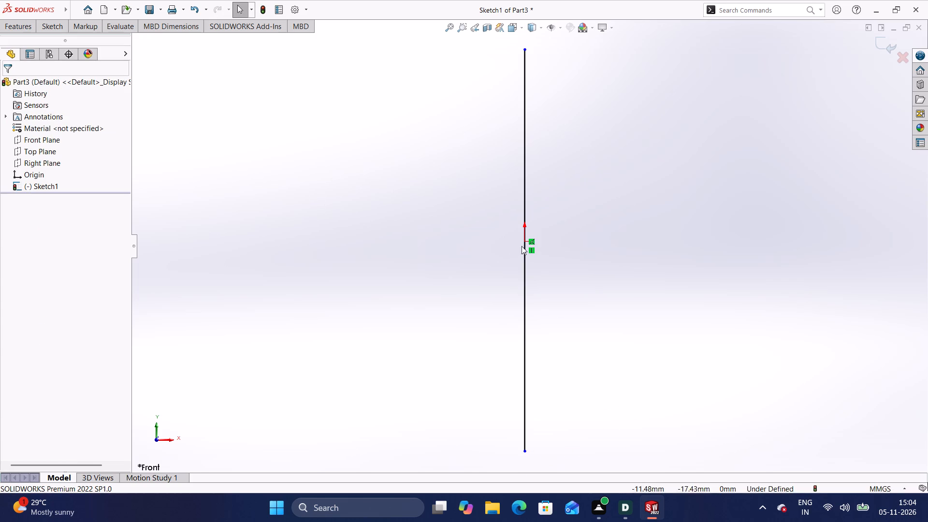
Undo the solid vertical line sketched through the origin.
scroll(524, 240, "up", 5)
scroll(532, 246, "down", 7)
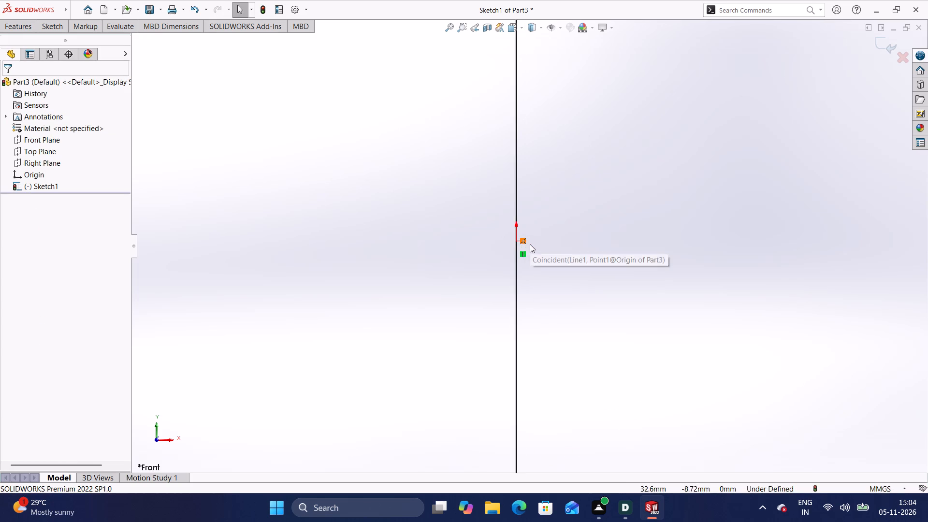
scroll(530, 244, "down", 5)
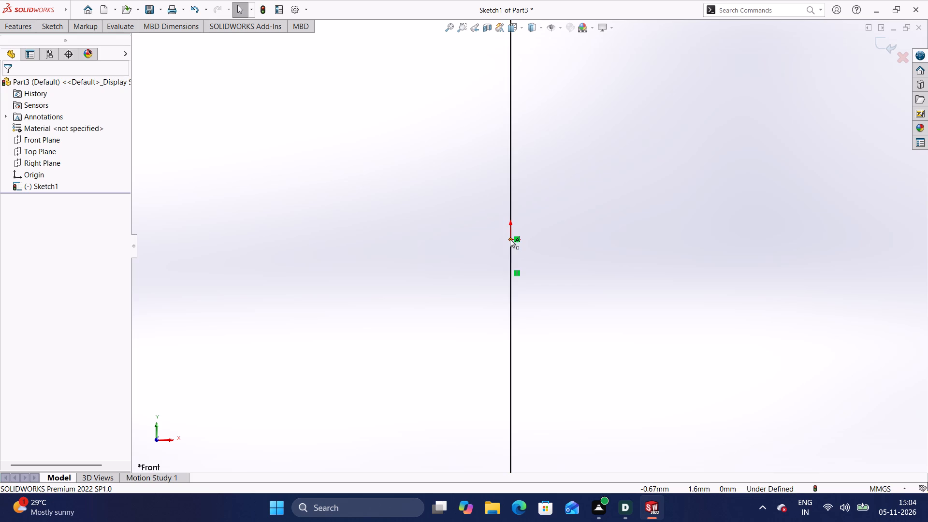
left_click(510, 239)
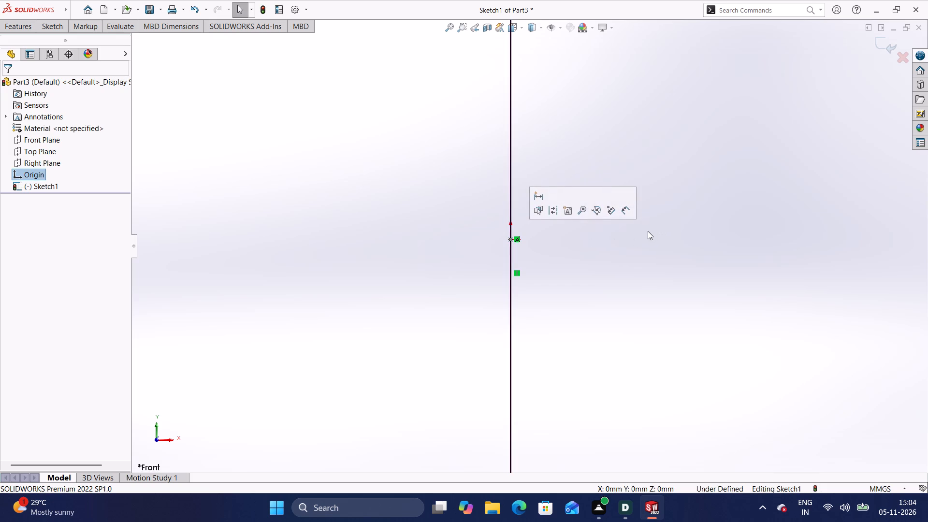
left_click(620, 224)
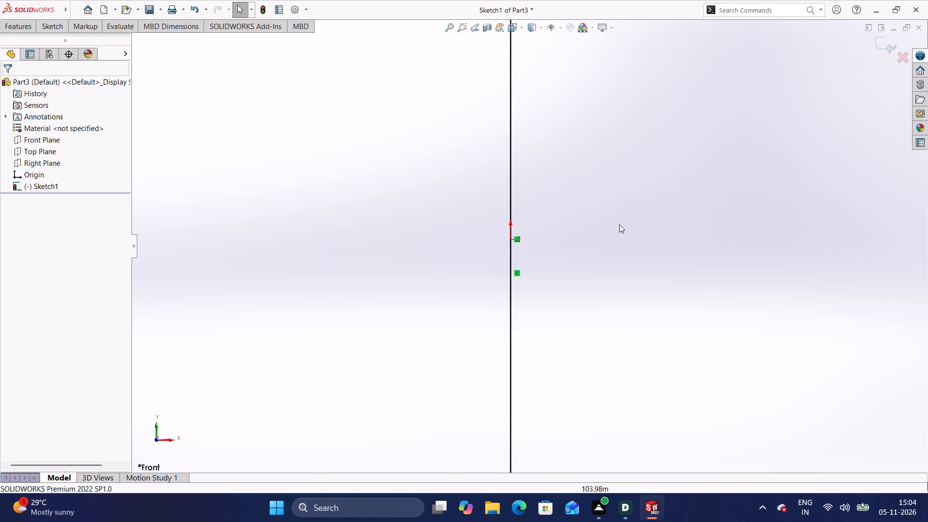
key("ctrl+z")
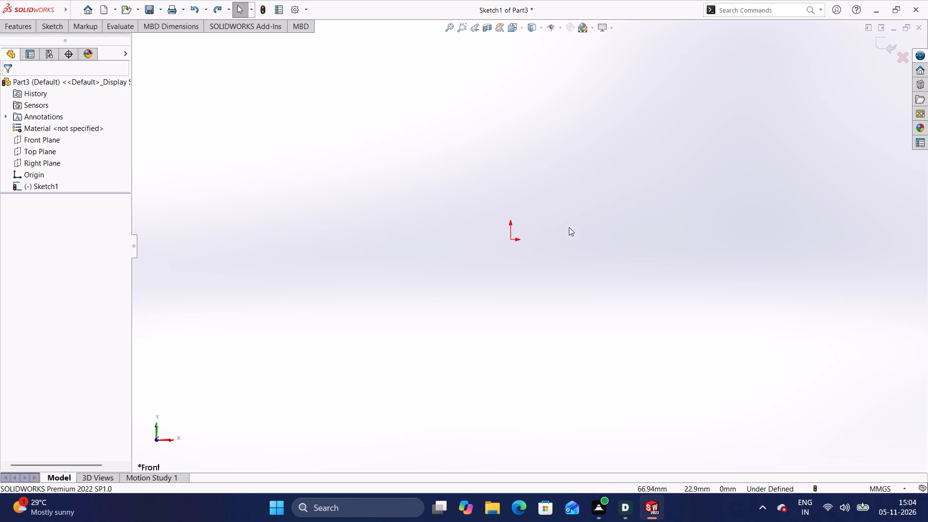
Sketch a vertical centerline through the origin, starting about 187 mm above it and ending a little farther below it.
left_click(45, 24)
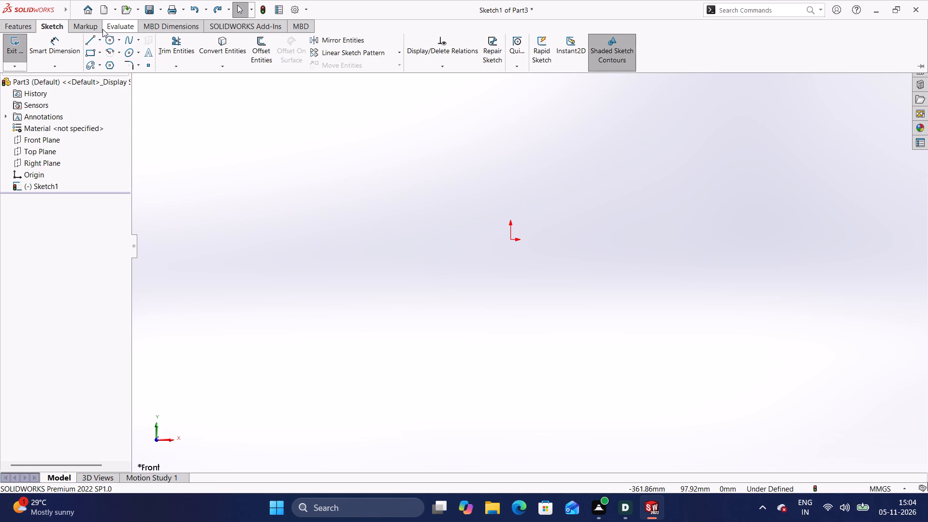
left_click(100, 35)
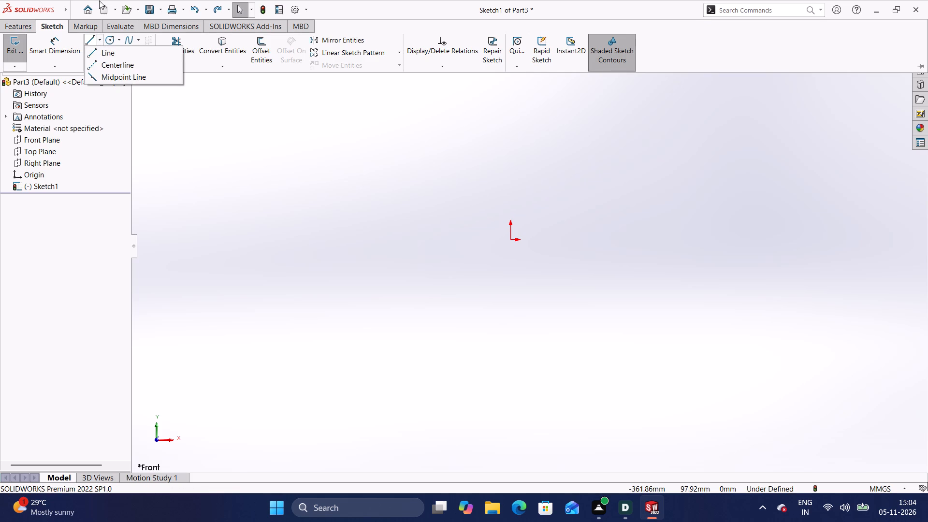
left_click(100, 42)
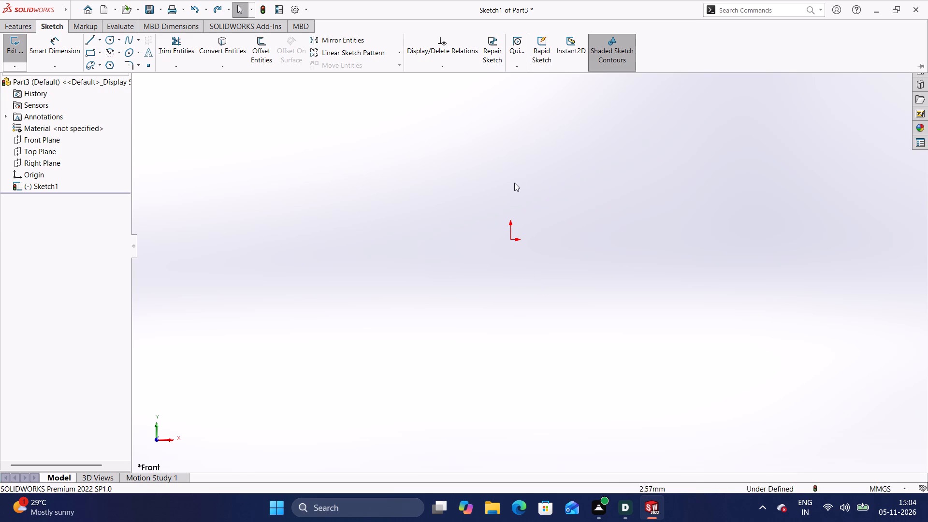
left_click(101, 40)
left_click(103, 62)
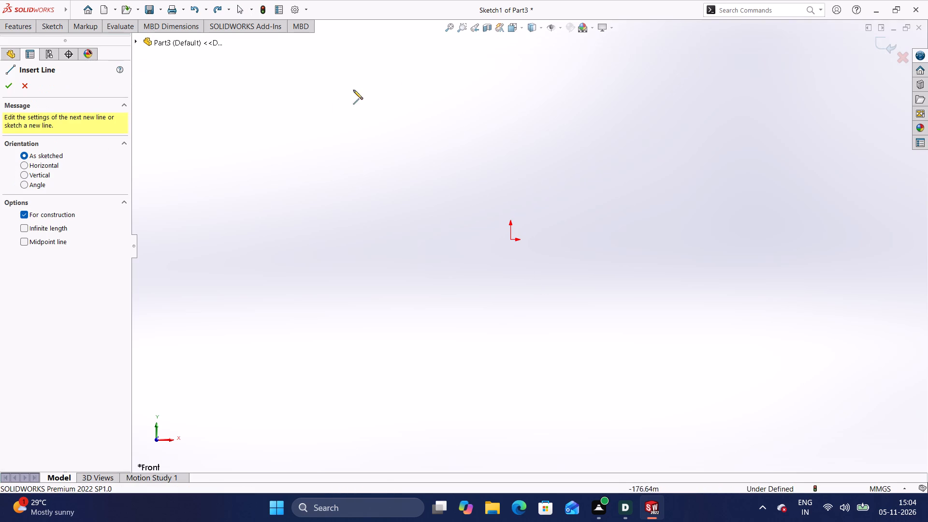
left_click(509, 44)
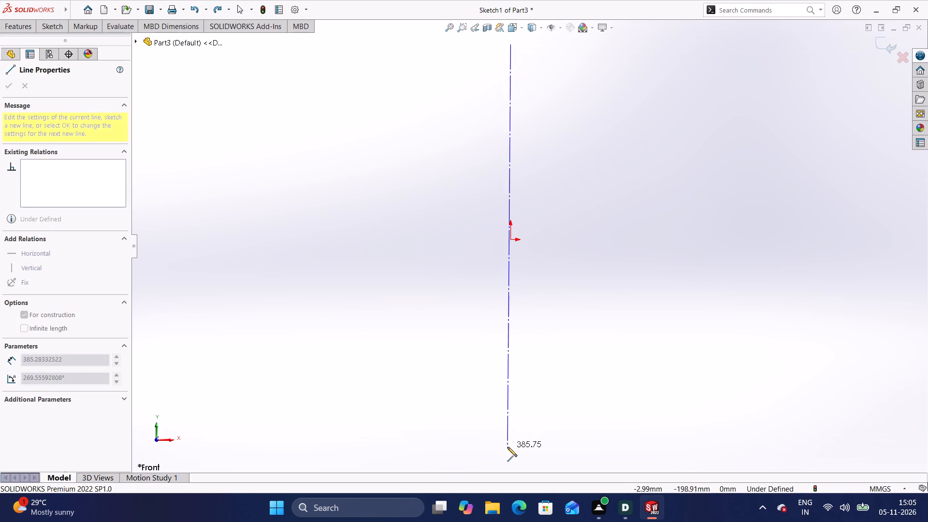
left_click(508, 466)
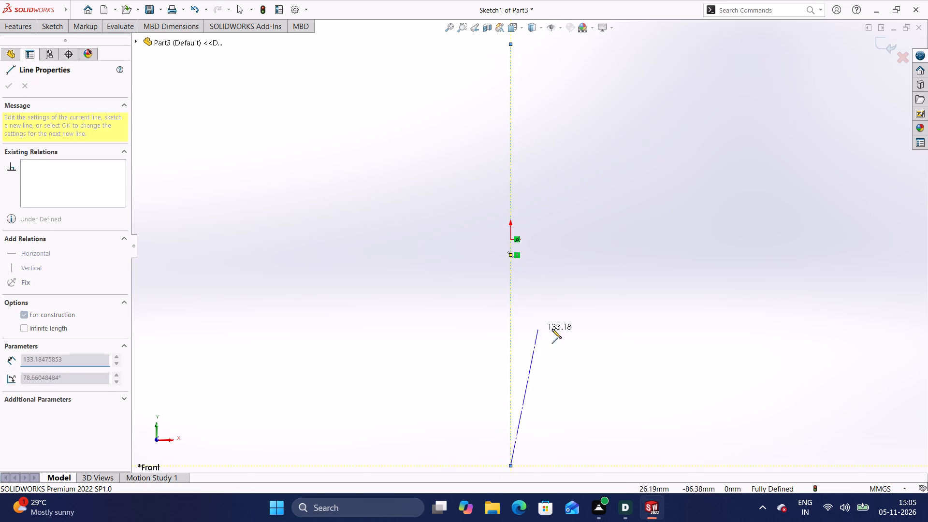
key("Escape")
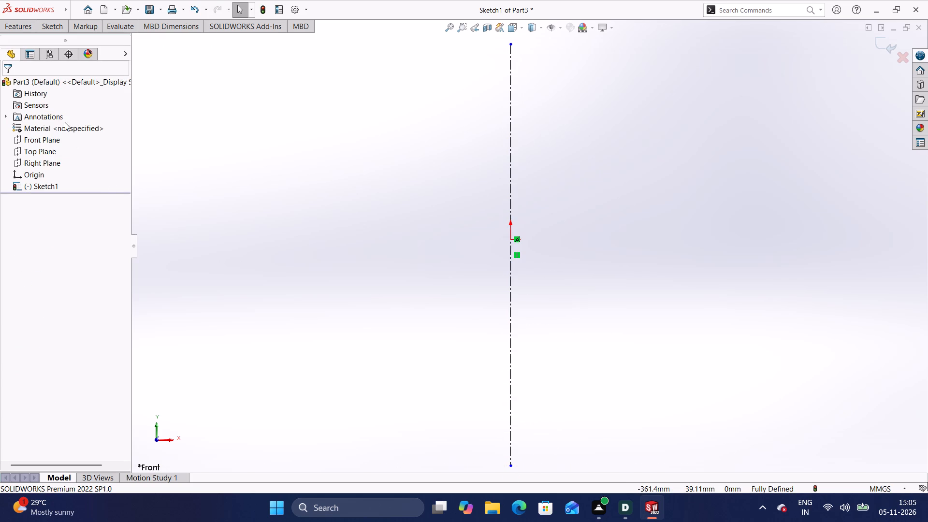
Sketch a horizontal centerline about 627 mm long through the origin, crossing the vertical centerline.
left_click(49, 29)
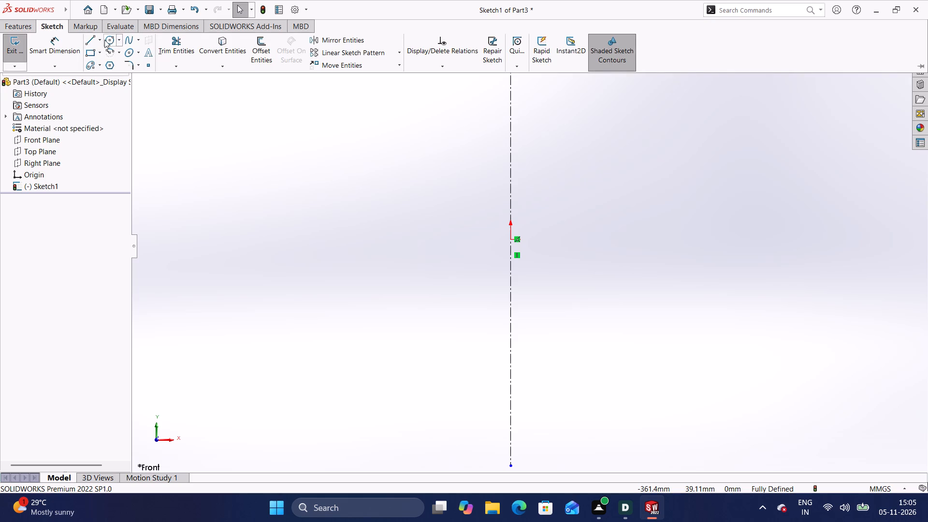
left_click(101, 41)
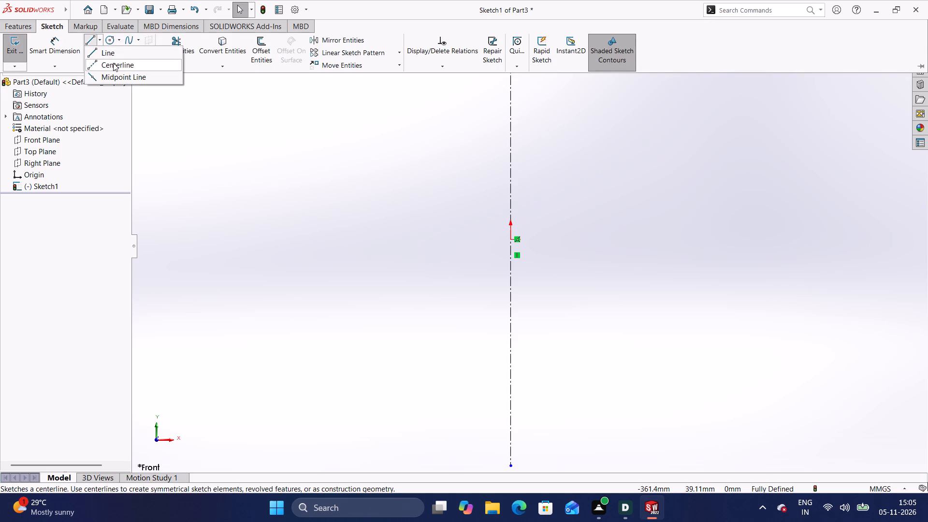
left_click(113, 63)
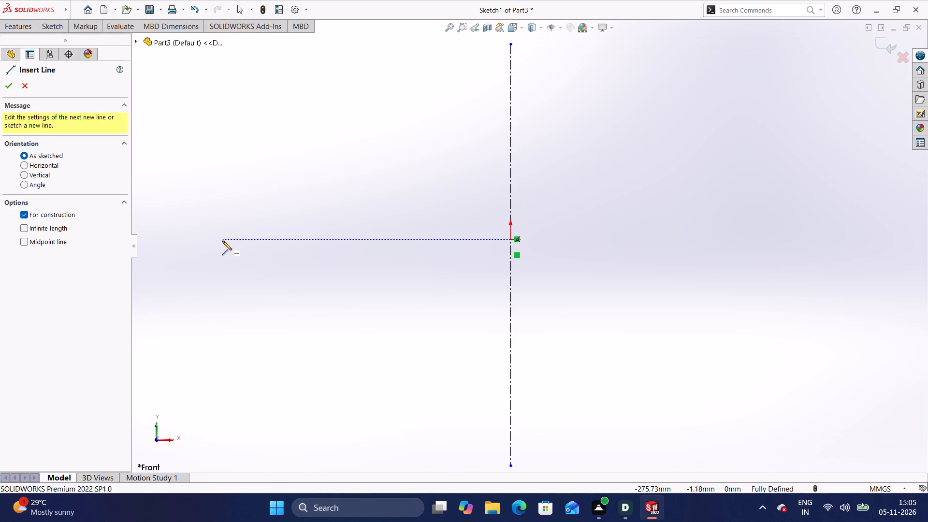
left_click(196, 240)
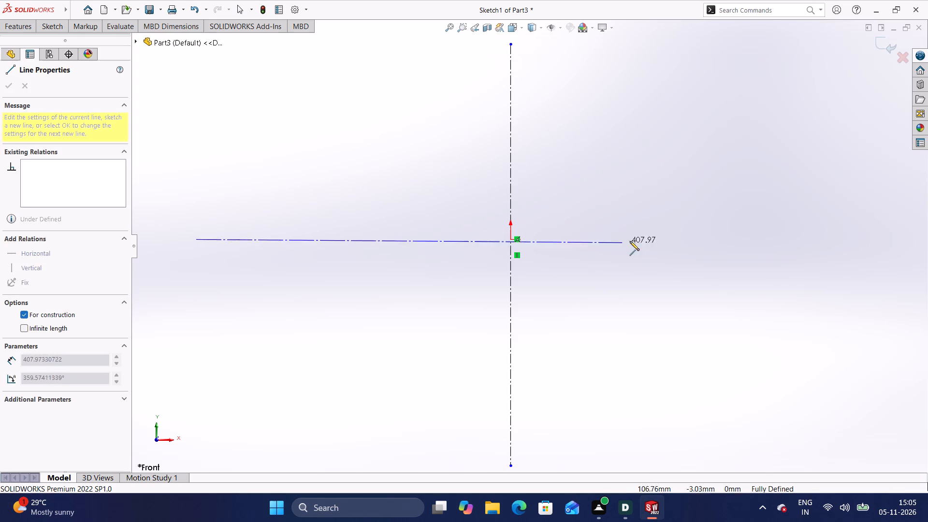
left_click(851, 239)
key("Escape")
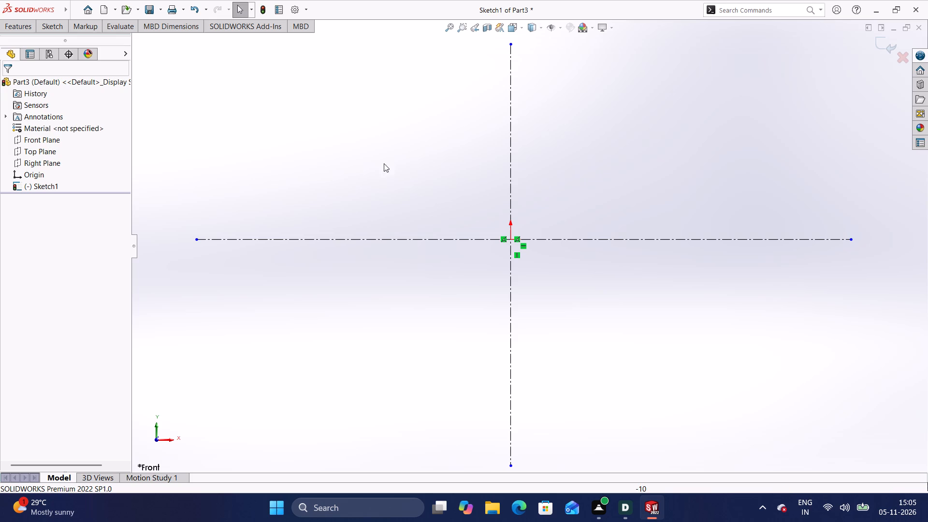
Sketch a corner rectangle about 113 mm wide and 144 mm high across the vertical centerline, above the horizontal centerline.
left_click(61, 29)
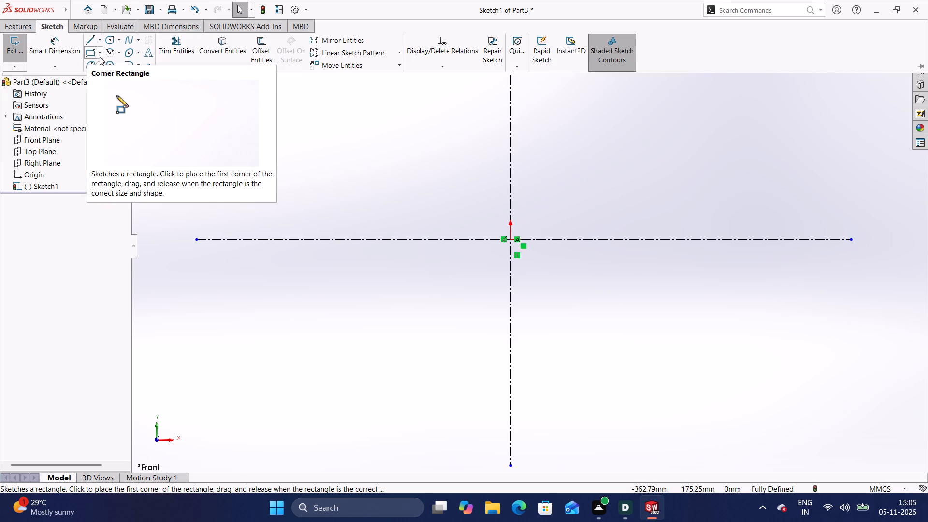
left_click(97, 52)
left_click(103, 63)
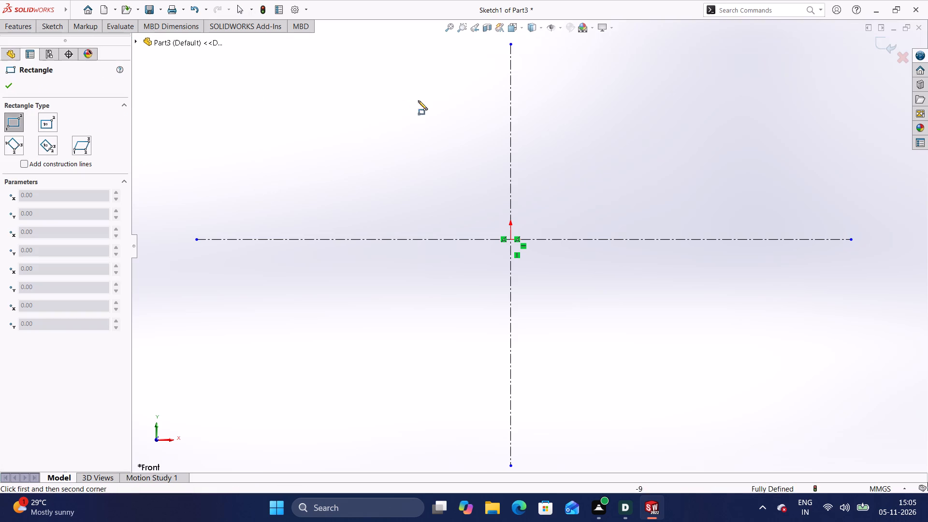
left_click(451, 43)
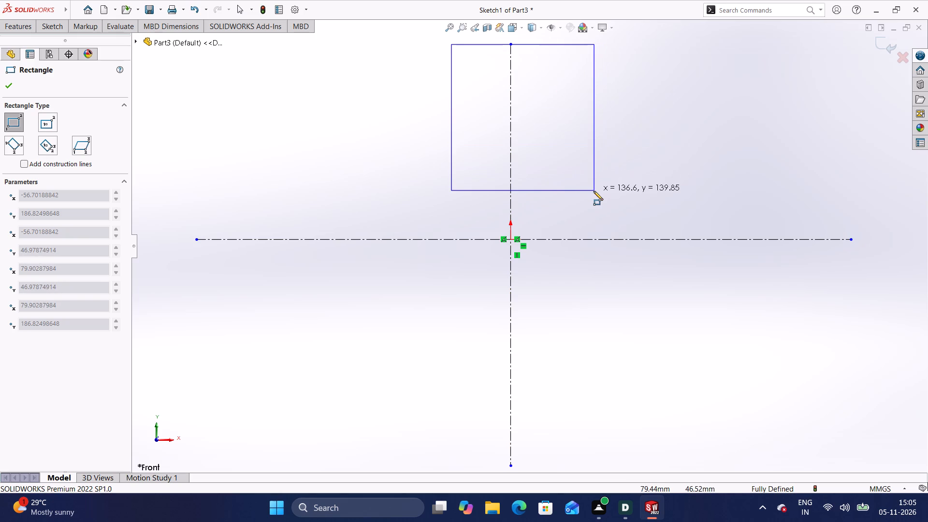
left_click(570, 195)
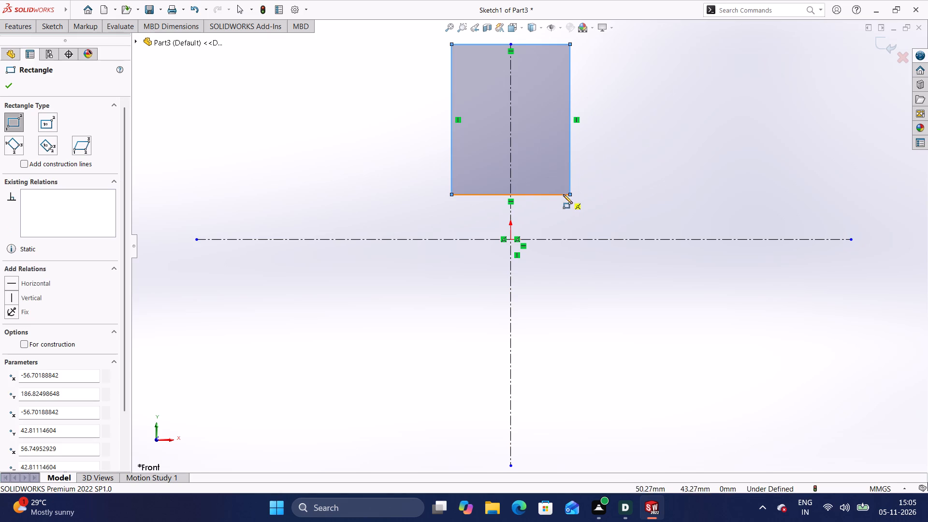
left_click(8, 83)
Dimension the rectangle's vertical side at 112.5 mm.
left_click(53, 28)
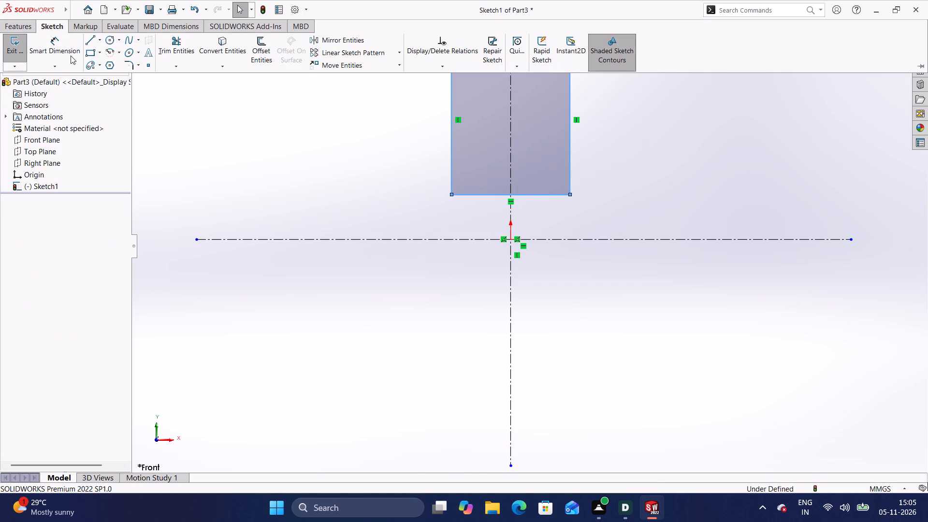
left_click(71, 56)
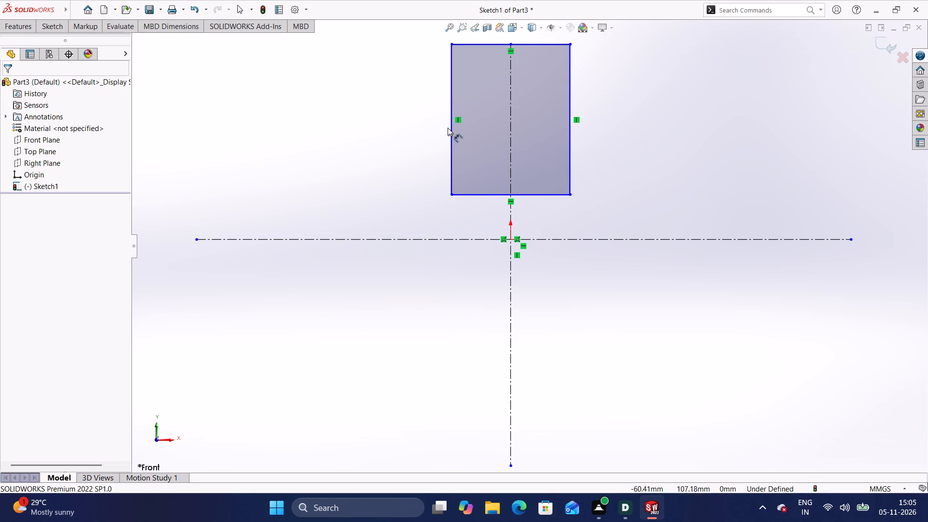
left_click(450, 165)
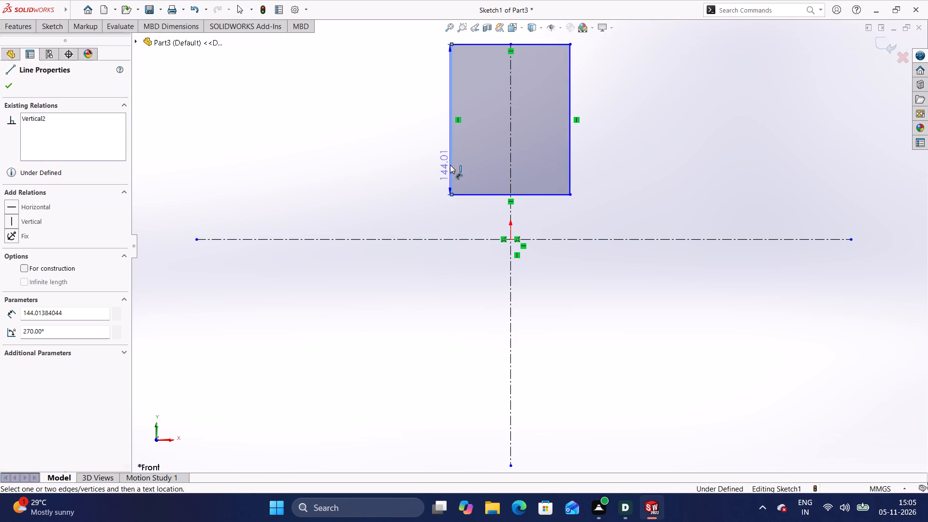
left_click(411, 162)
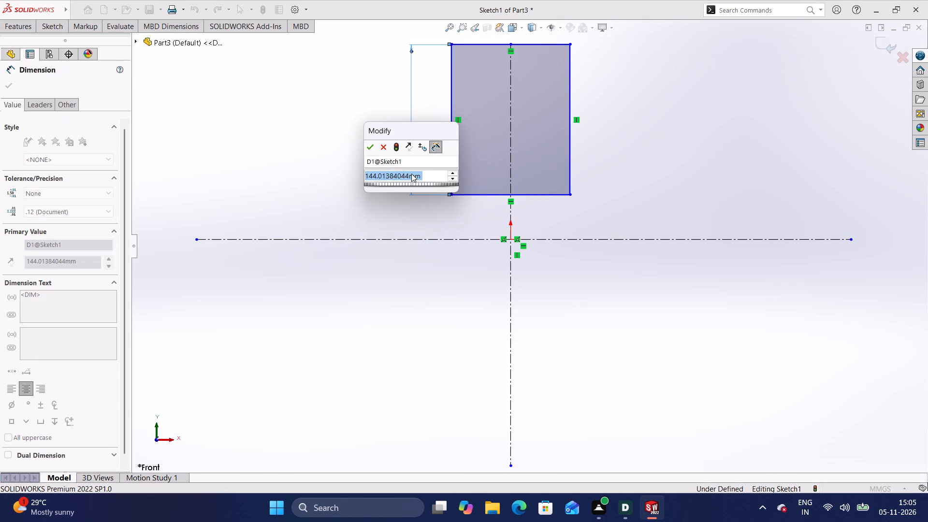
left_click(434, 172)
key("BackSpace")
key("BackSpace")
key("BackSpace")
key("BackSpace")
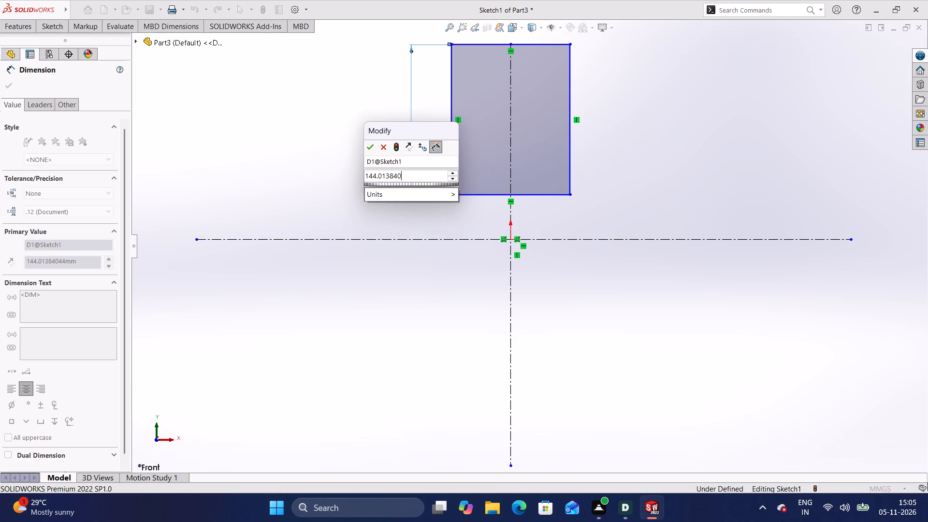
key("BackSpace")
key("BackSpace")
key("BackSpace")
key("BackSpace")
key("BackSpace")
key("BackSpace")
key("BackSpace")
key("BackSpace")
key("BackSpace")
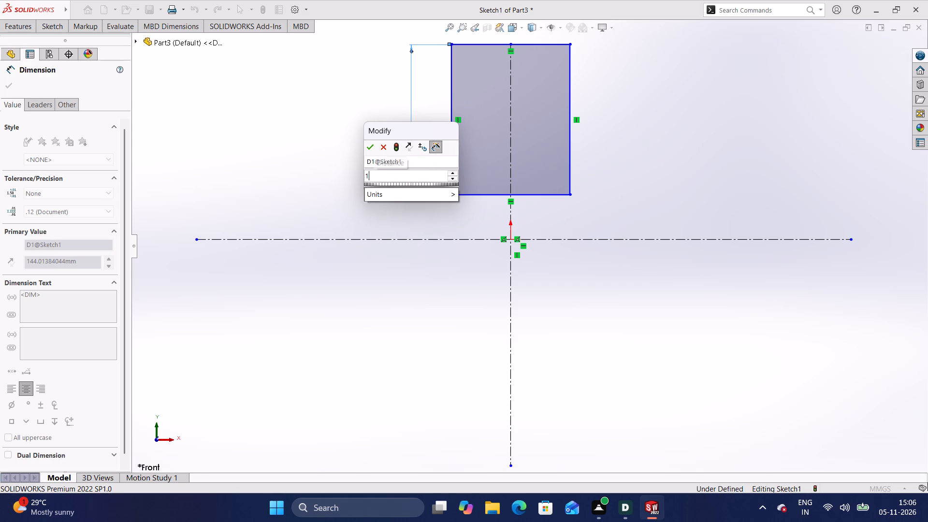
type("12.5")
key("Return")
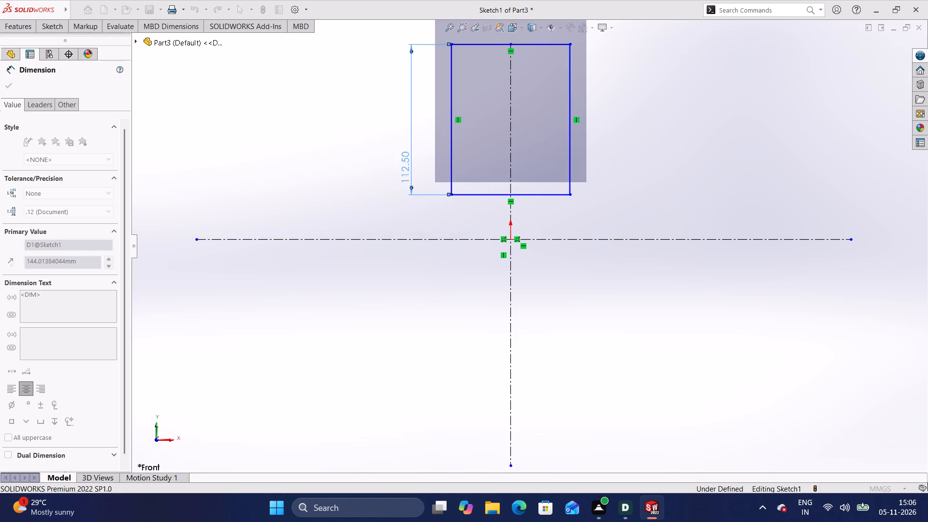
left_click(643, 160)
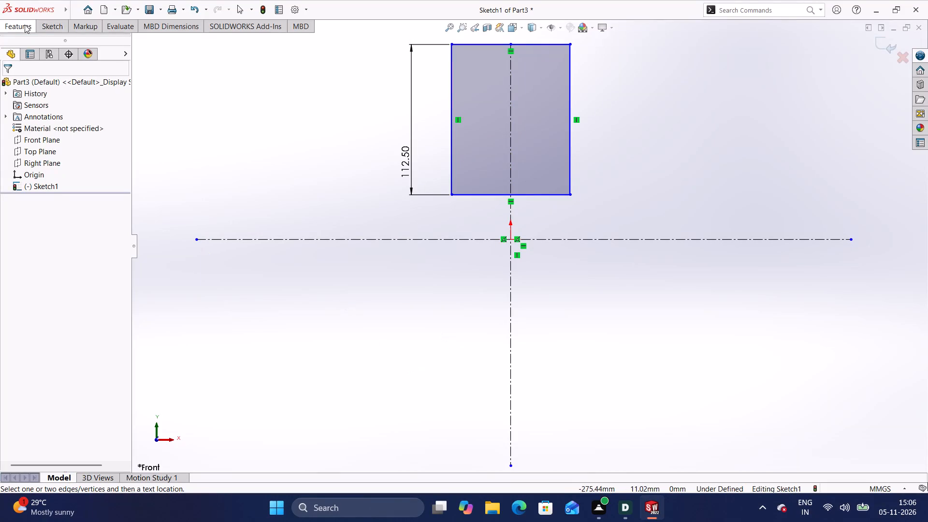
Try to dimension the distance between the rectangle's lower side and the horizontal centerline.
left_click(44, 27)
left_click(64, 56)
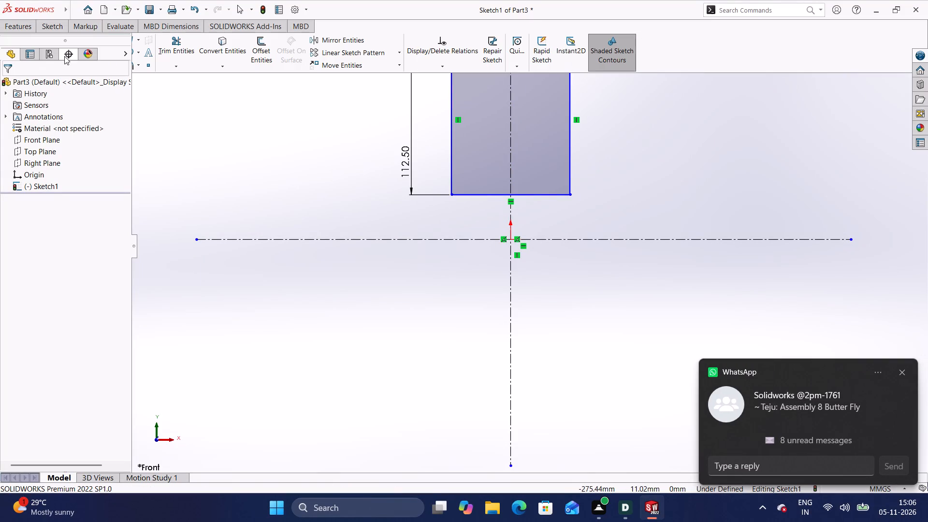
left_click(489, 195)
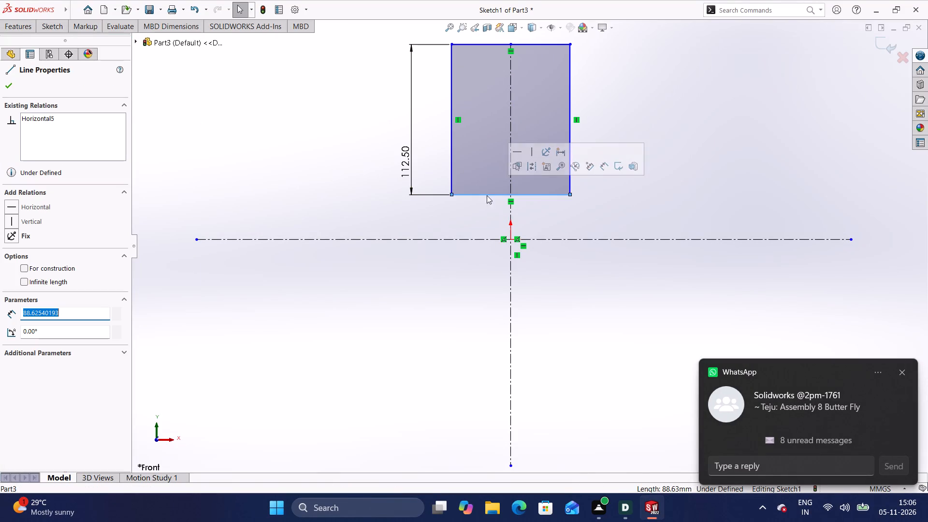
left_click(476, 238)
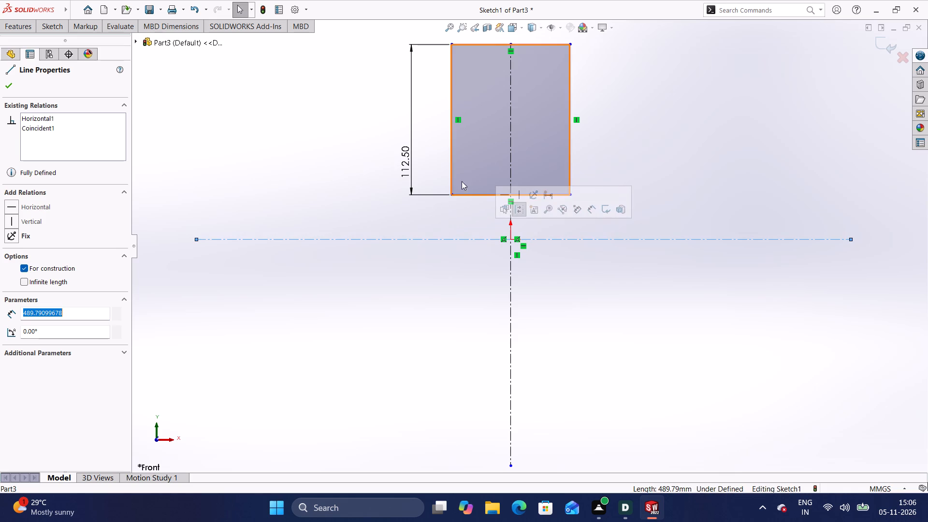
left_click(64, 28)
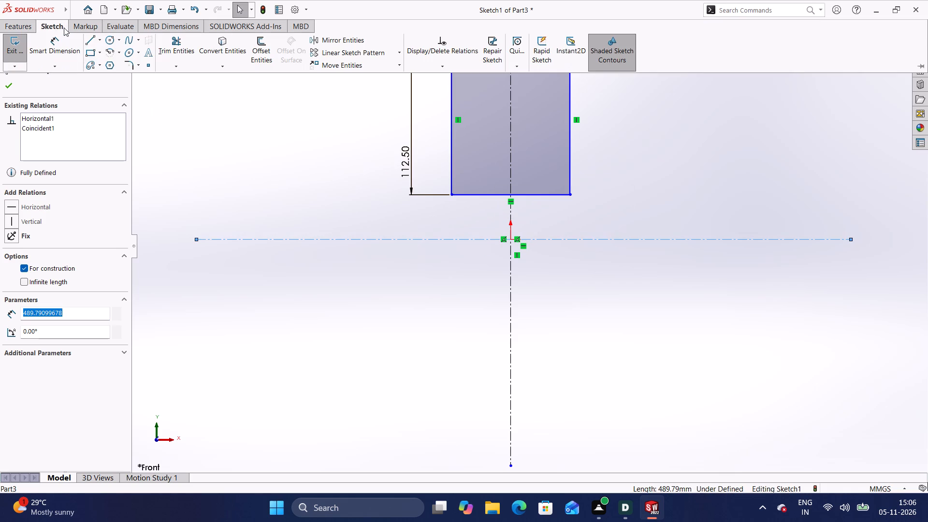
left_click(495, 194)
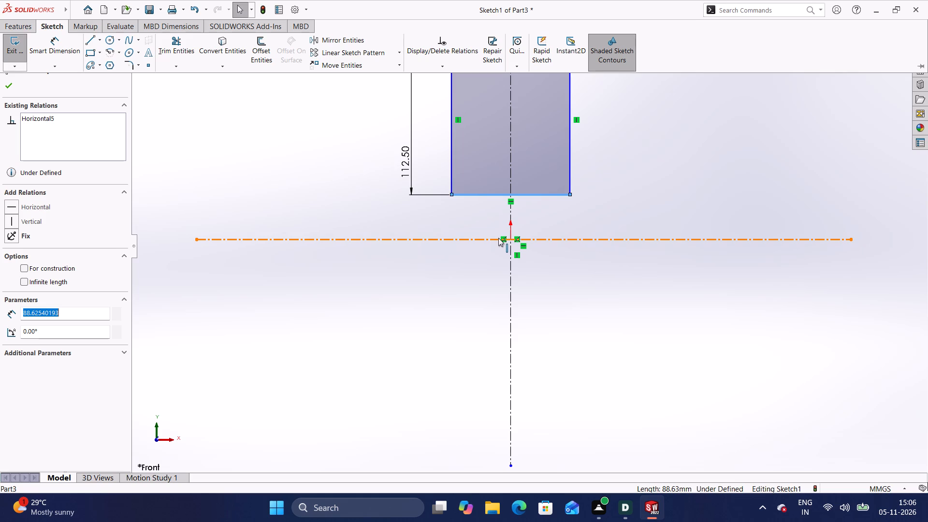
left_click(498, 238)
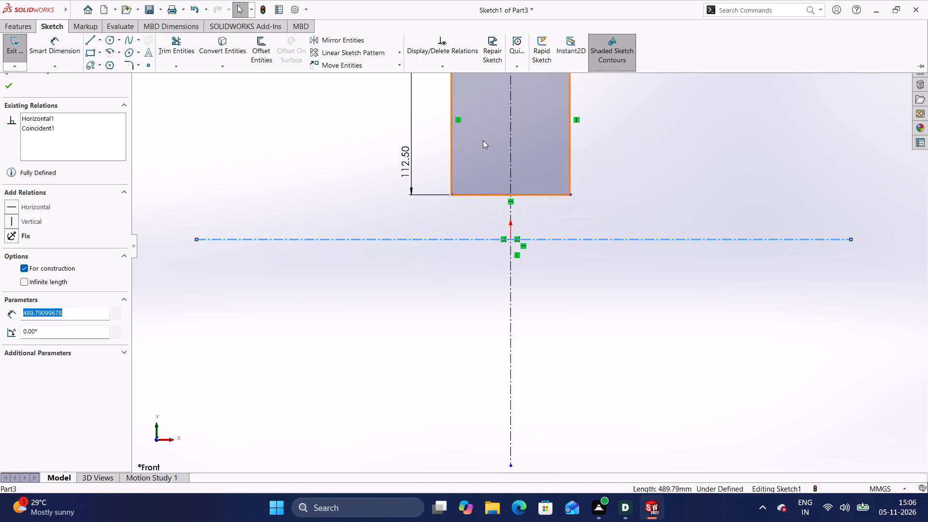
Dimension the rectangle's upper horizontal side at 78 mm.
scroll(481, 136, "up", 2)
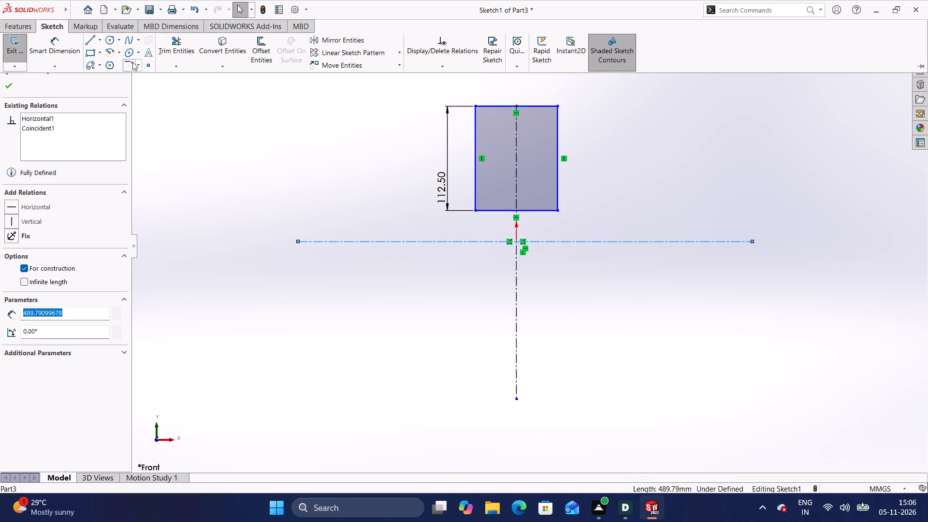
left_click(68, 44)
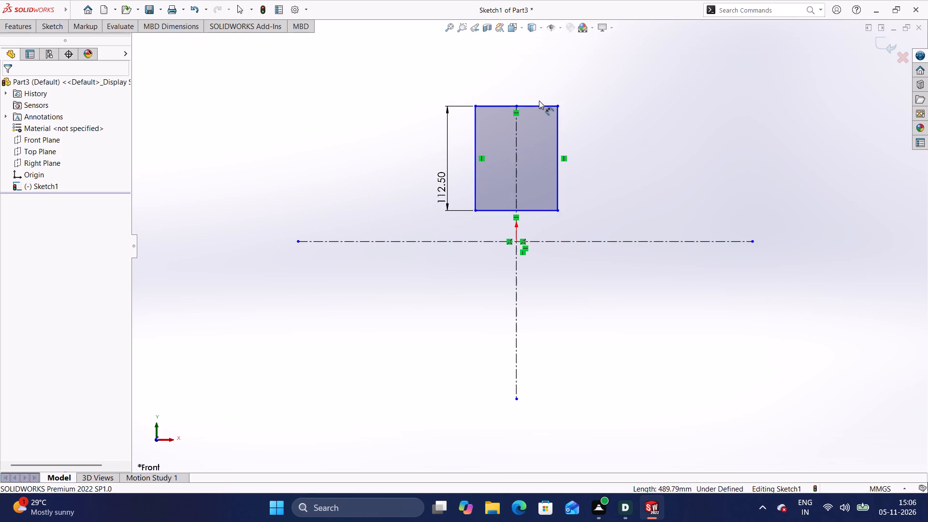
left_click(539, 103)
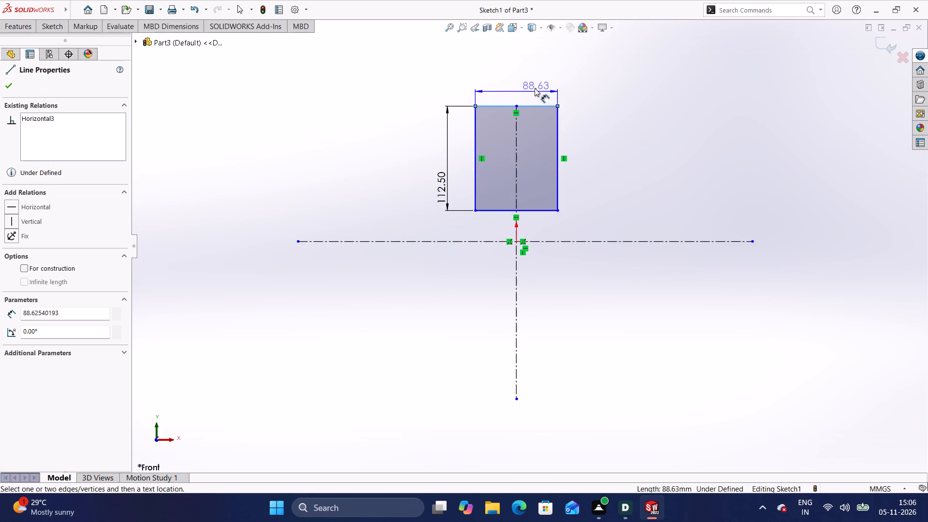
left_click(532, 82)
left_click(539, 92)
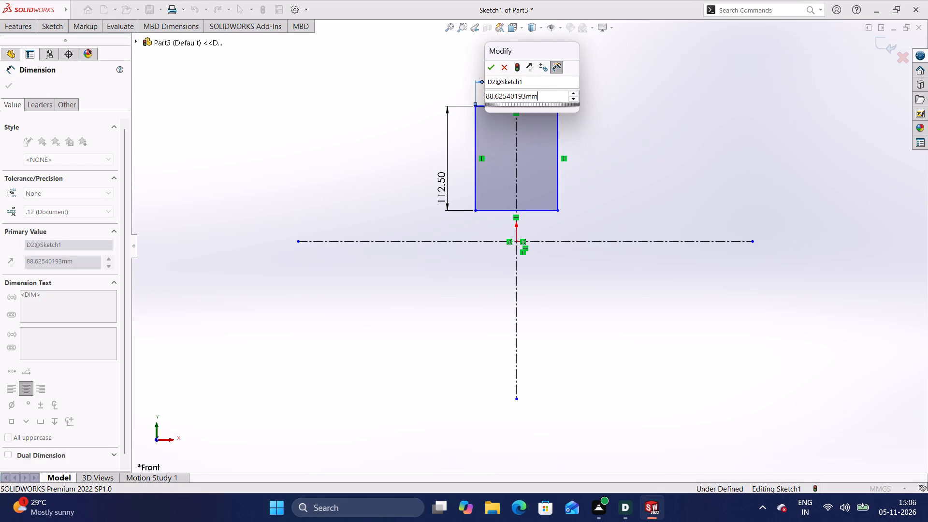
key("BackSpace")
key("BackSpace")
key("BackSpace")
key("BackSpace")
key("BackSpace")
key("BackSpace")
key("BackSpace")
key("BackSpace")
key("BackSpace")
key("BackSpace")
key("BackSpace")
key("BackSpace")
key("BackSpace")
key("BackSpace")
key("BackSpace")
key("BackSpace")
key("BackSpace")
key("BackSpace")
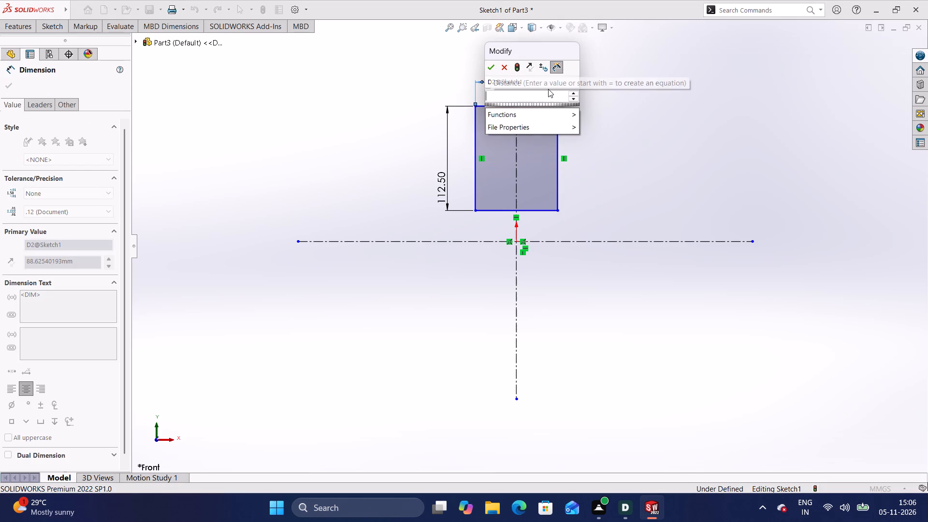
type("78")
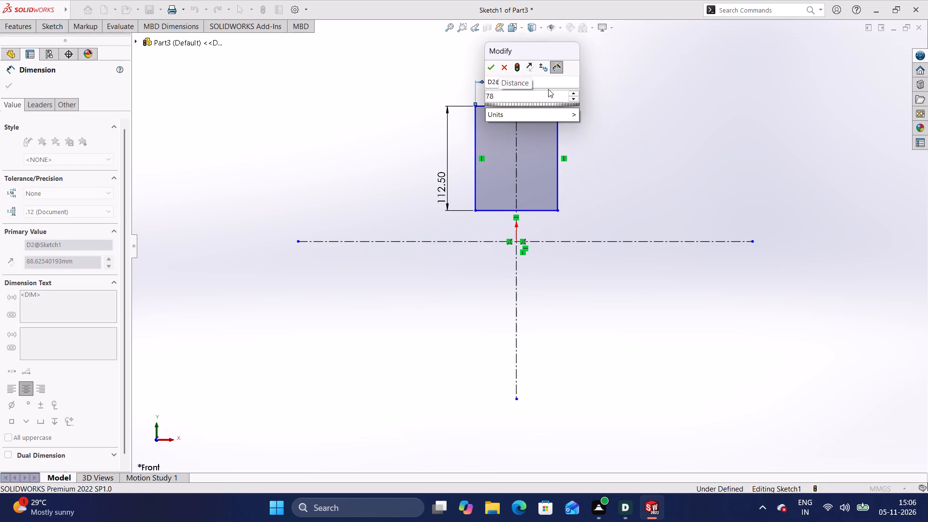
key("Return")
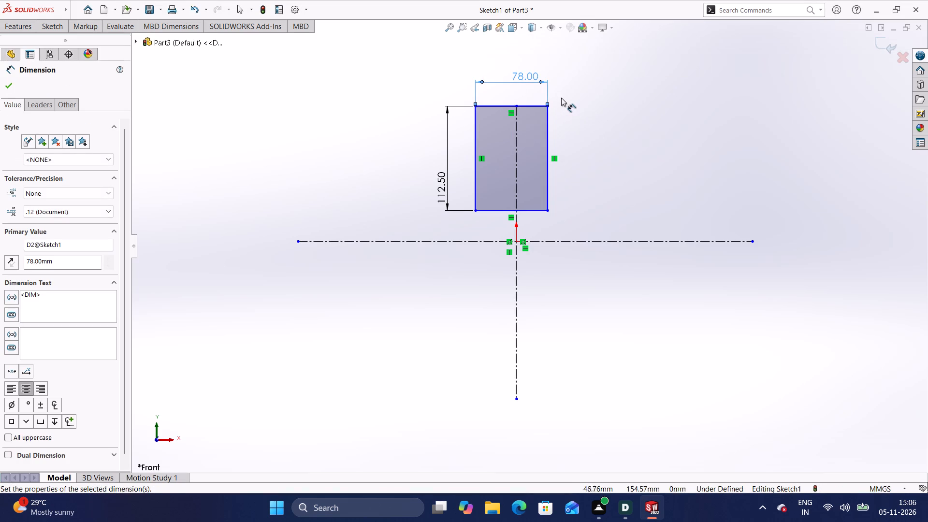
left_click(562, 98)
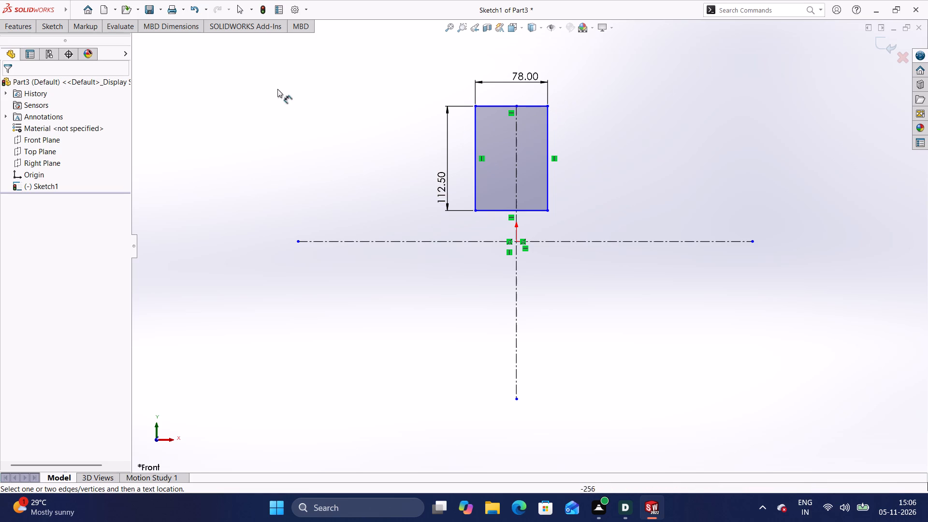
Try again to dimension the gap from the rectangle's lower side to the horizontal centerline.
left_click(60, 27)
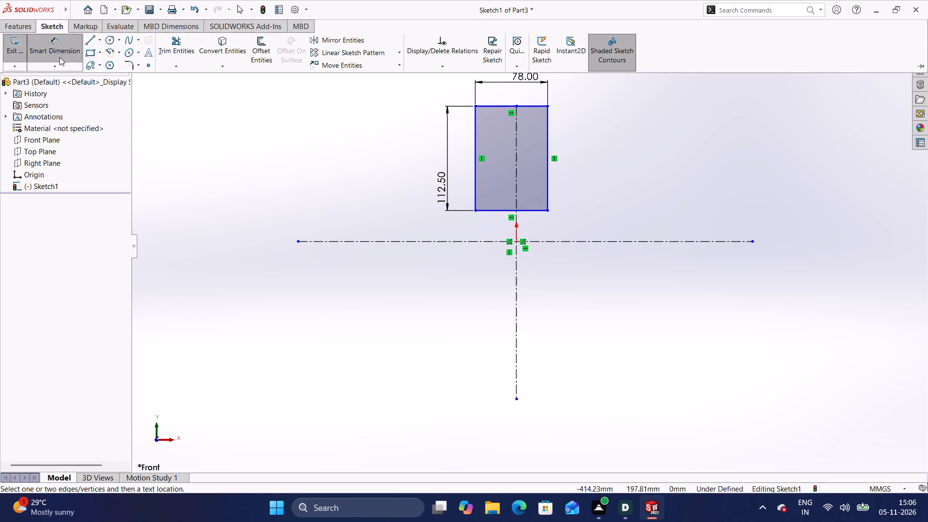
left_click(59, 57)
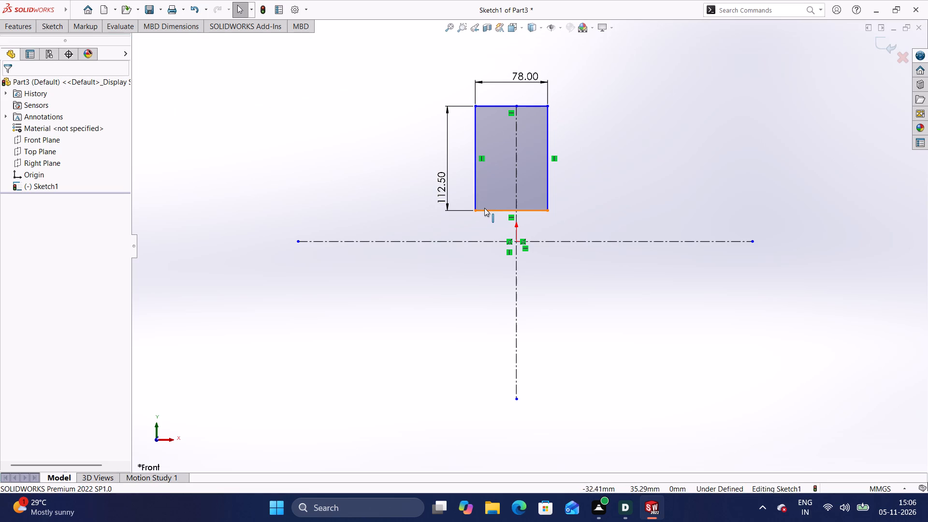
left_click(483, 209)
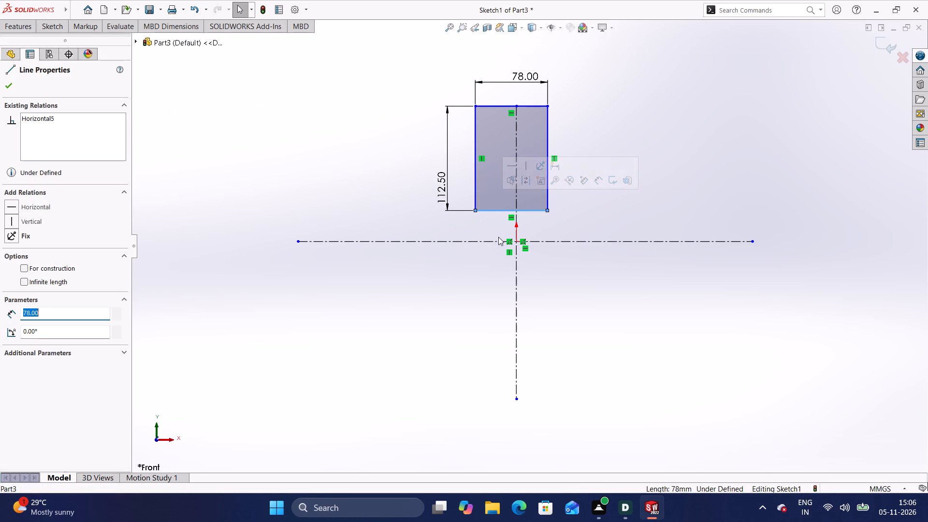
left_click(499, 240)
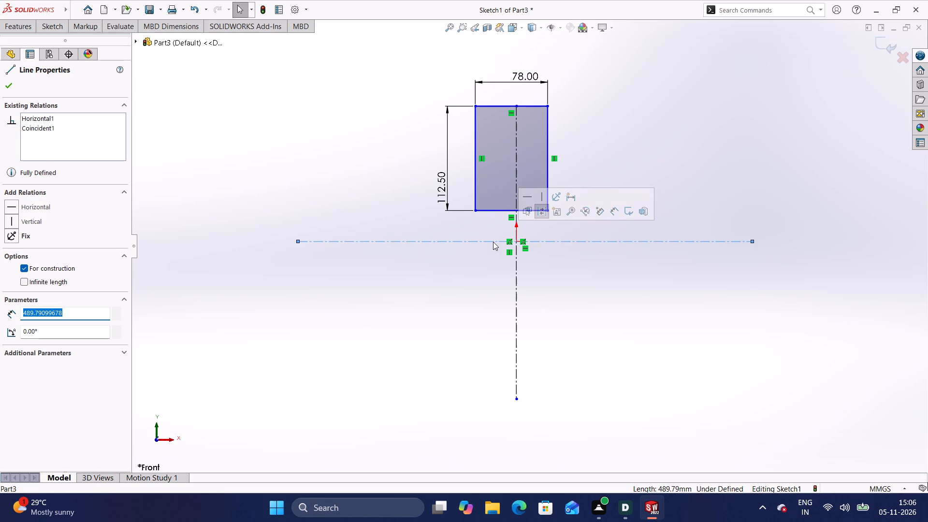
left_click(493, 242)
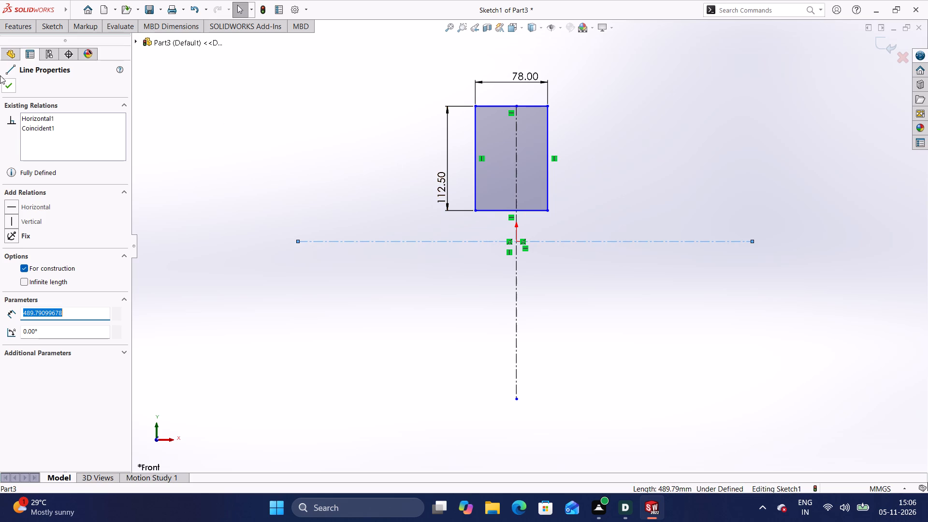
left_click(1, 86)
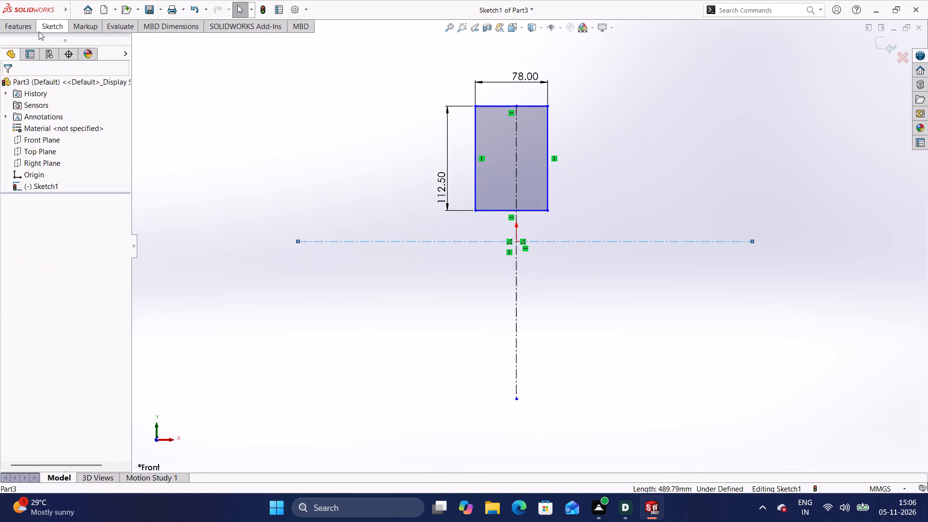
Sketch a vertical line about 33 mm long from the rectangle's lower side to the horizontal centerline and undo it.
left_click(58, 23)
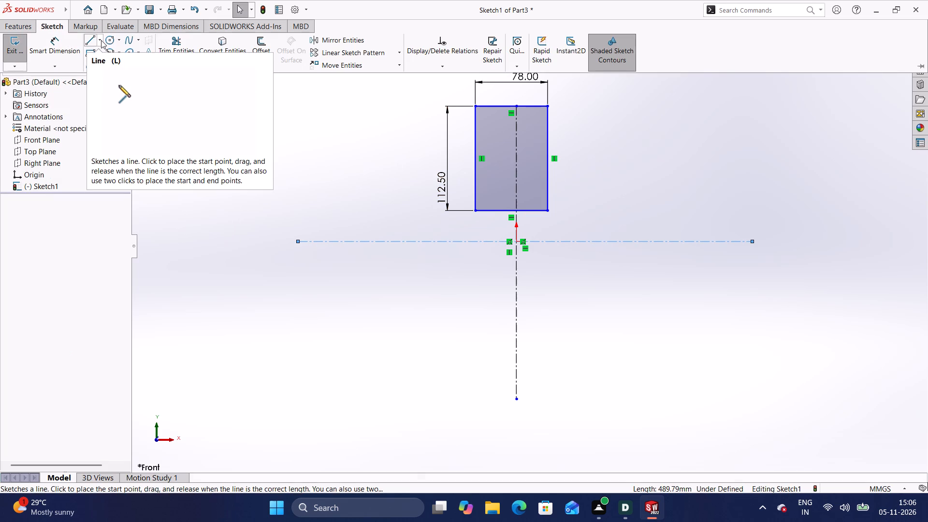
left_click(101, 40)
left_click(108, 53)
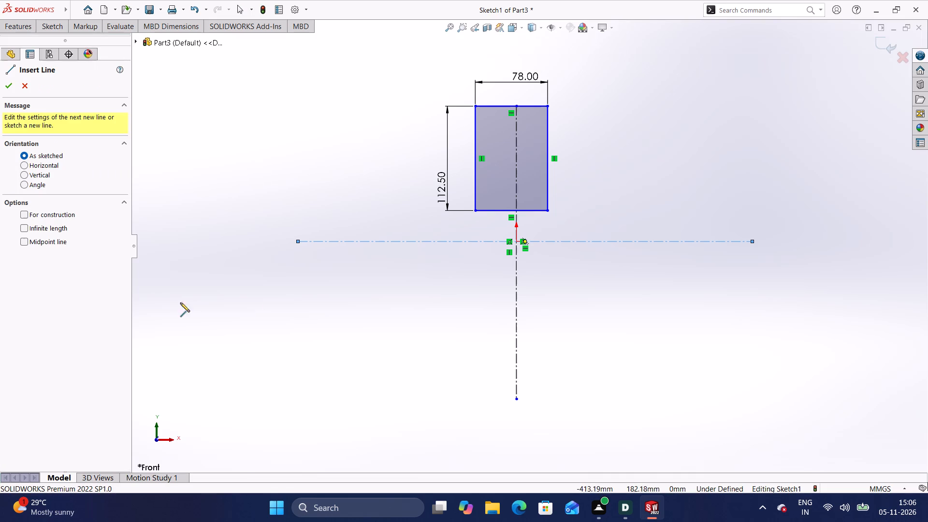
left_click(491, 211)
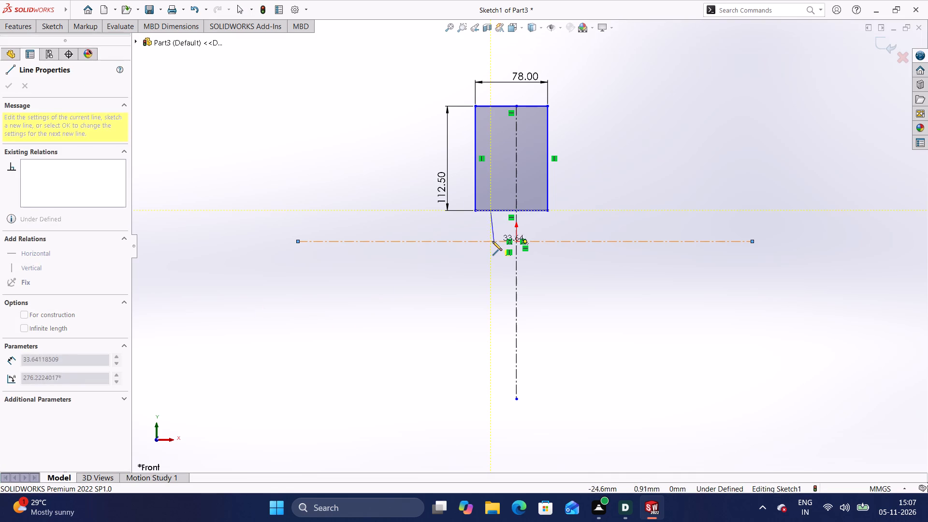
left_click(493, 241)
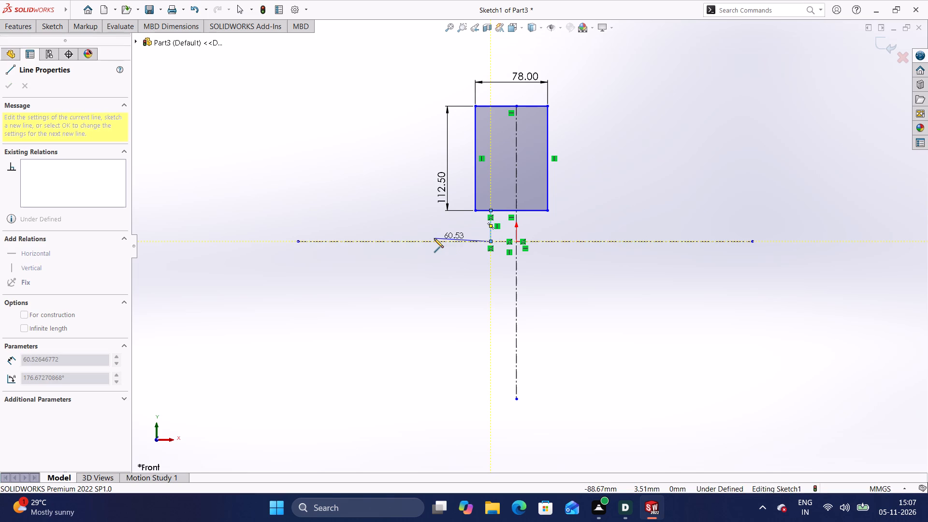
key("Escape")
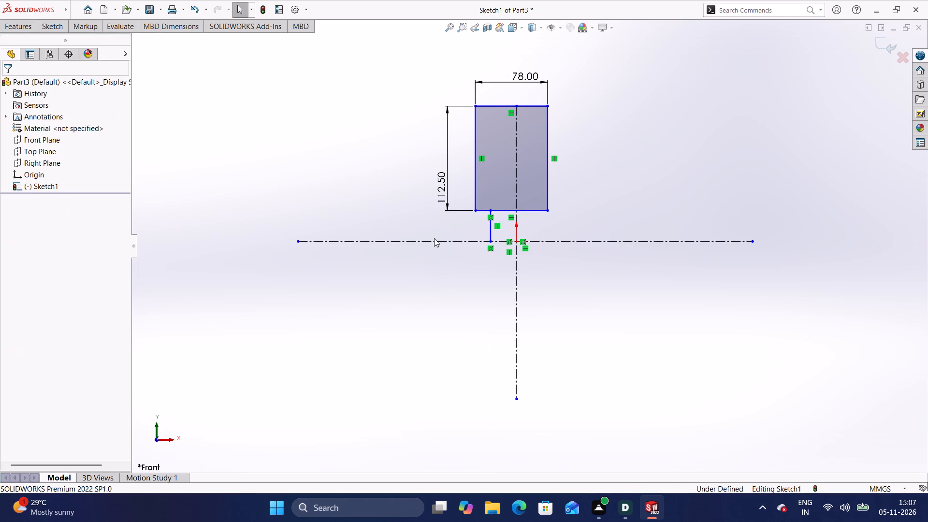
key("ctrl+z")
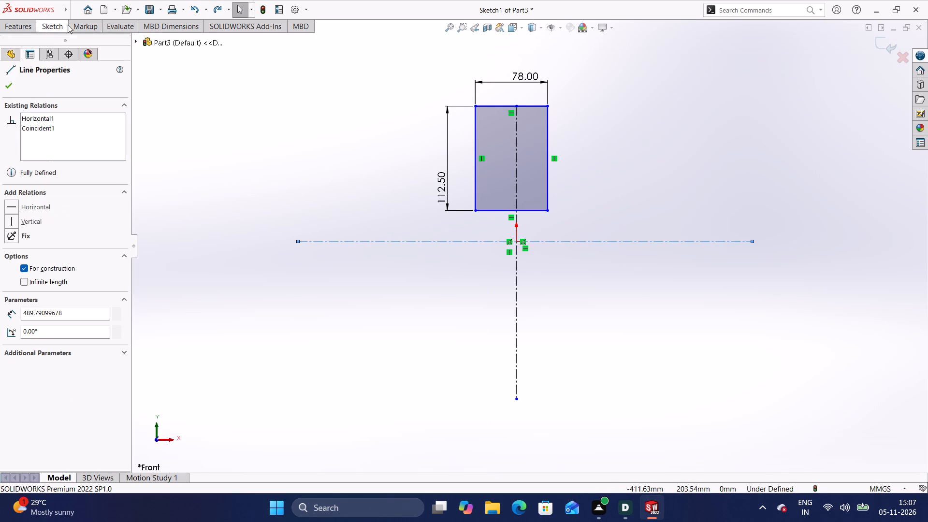
Dimension the distance between the rectangle's lower side and the horizontal centerline at 70 mm.
left_click(58, 31)
left_click(59, 53)
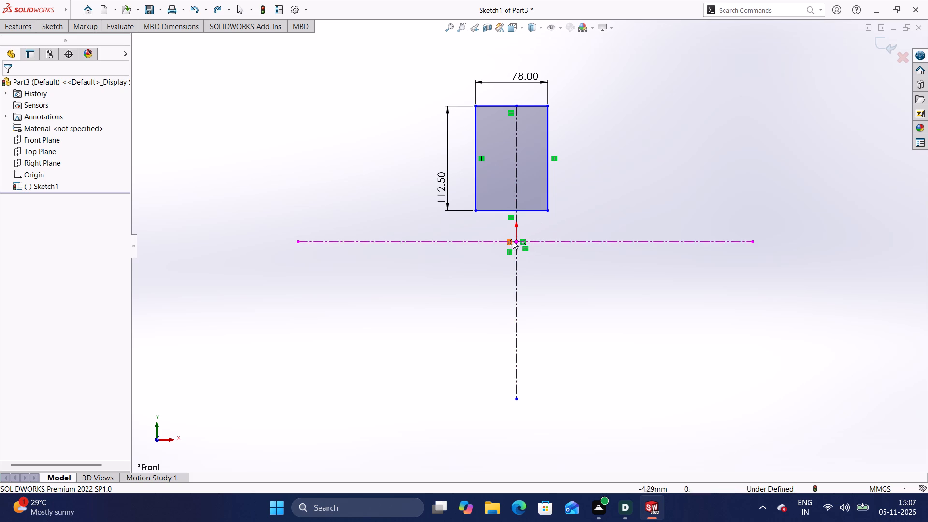
left_click(480, 211)
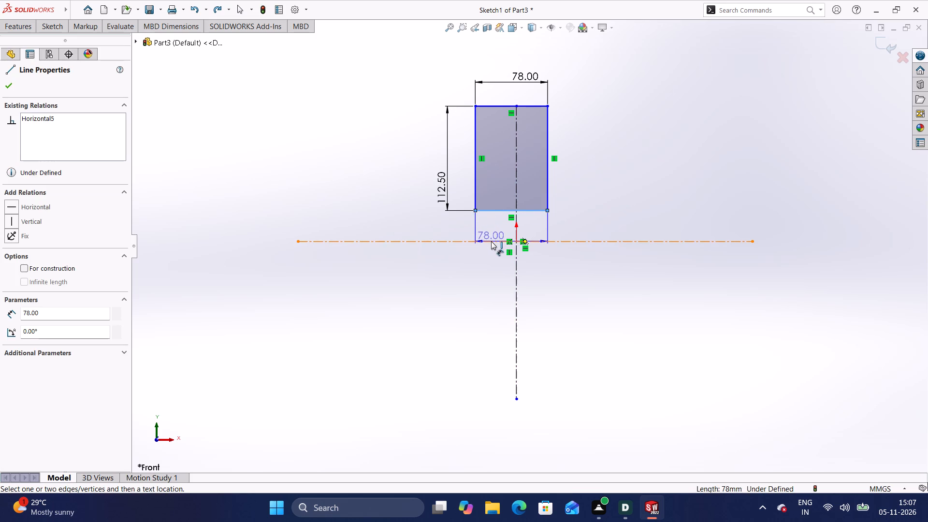
left_click(491, 241)
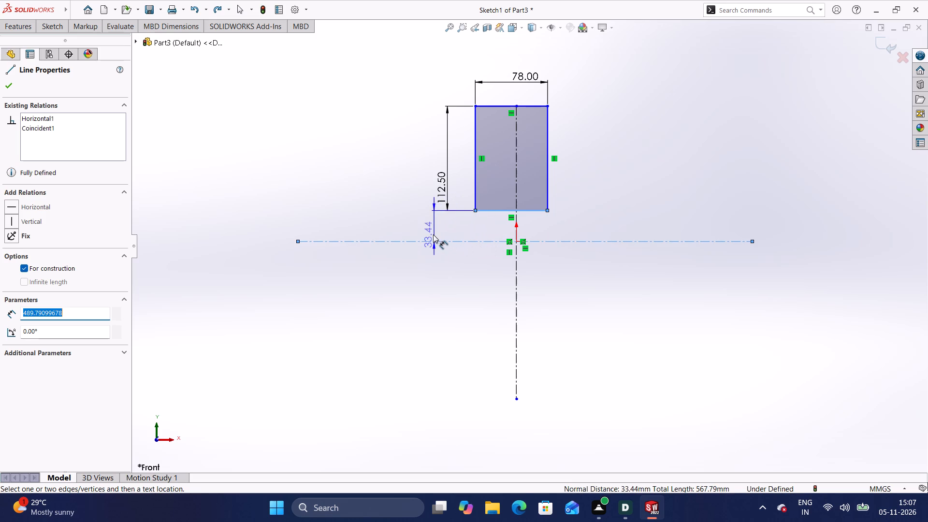
left_click(425, 225)
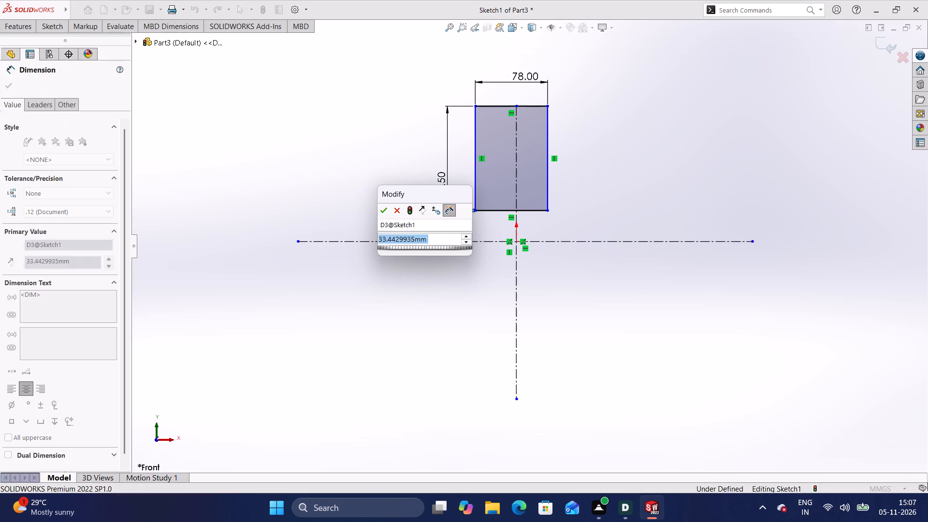
key("BackSpace")
key("BackSpace")
type("70")
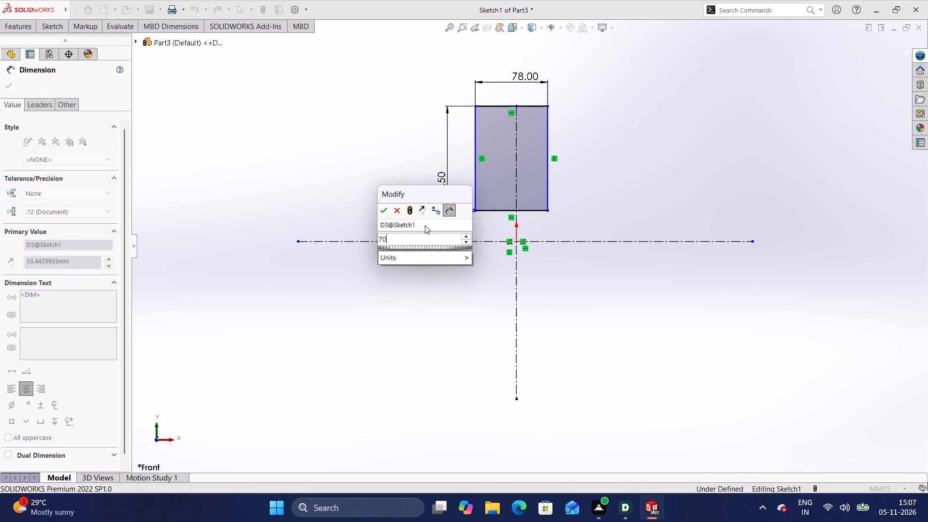
key("Return")
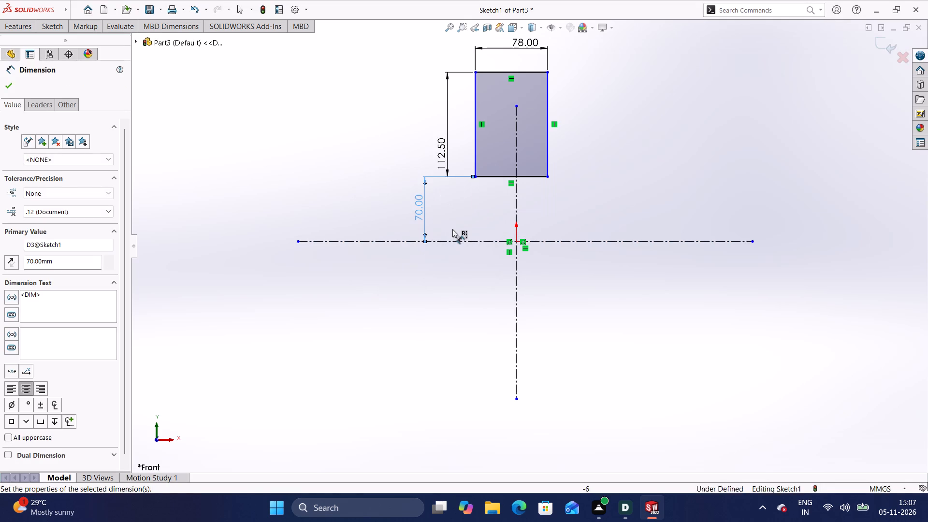
left_click(452, 222)
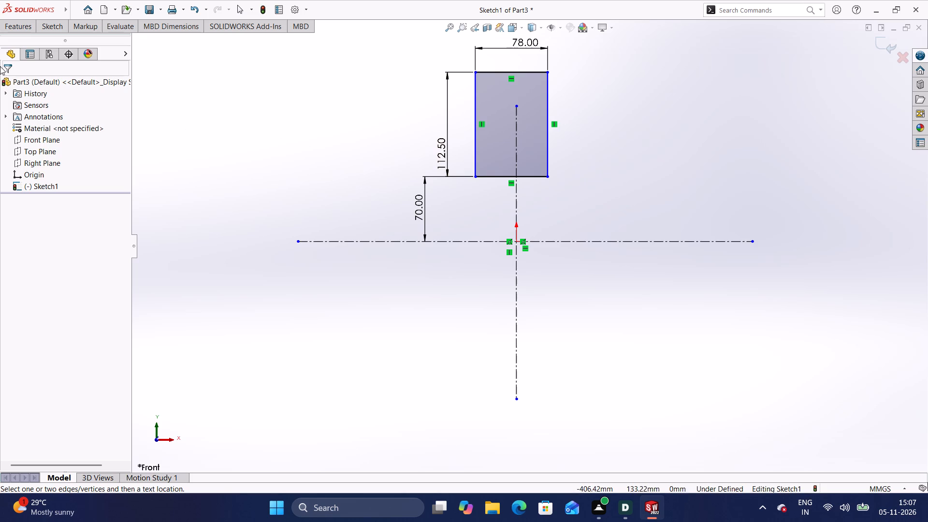
left_click(55, 27)
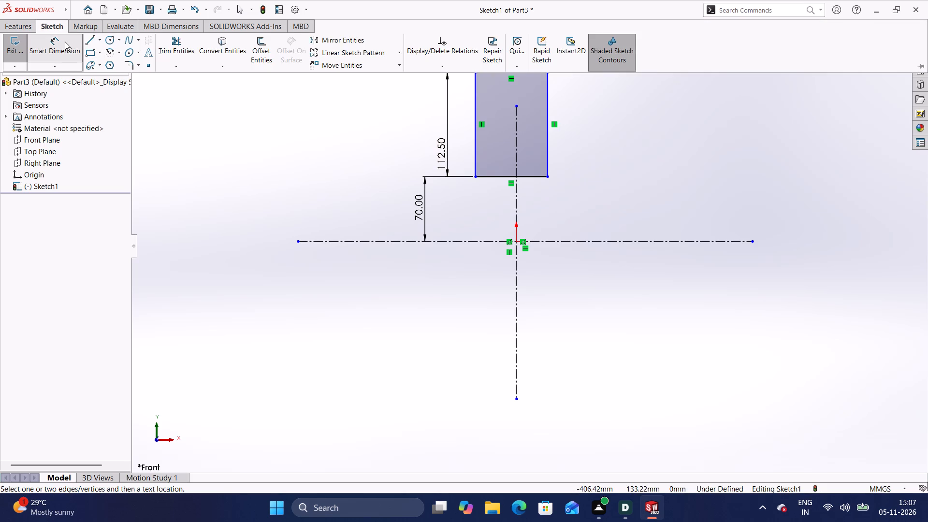
left_click(66, 53)
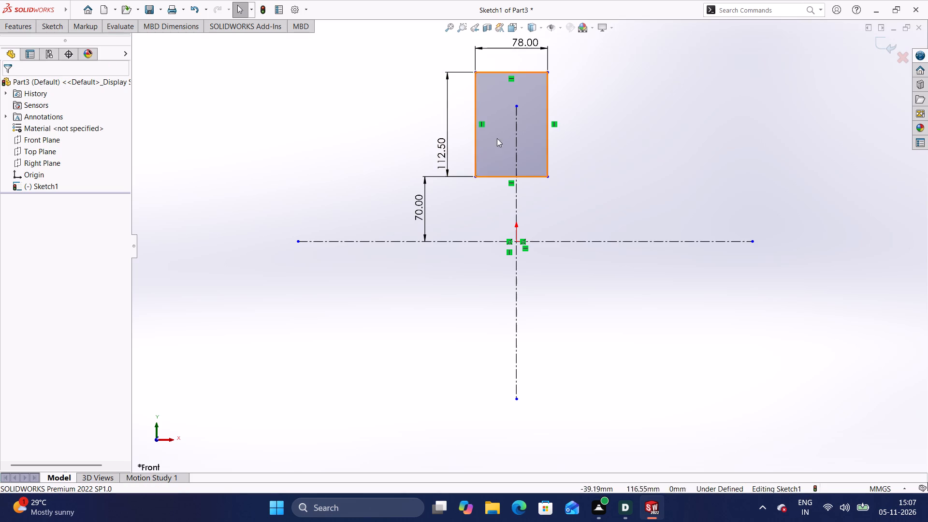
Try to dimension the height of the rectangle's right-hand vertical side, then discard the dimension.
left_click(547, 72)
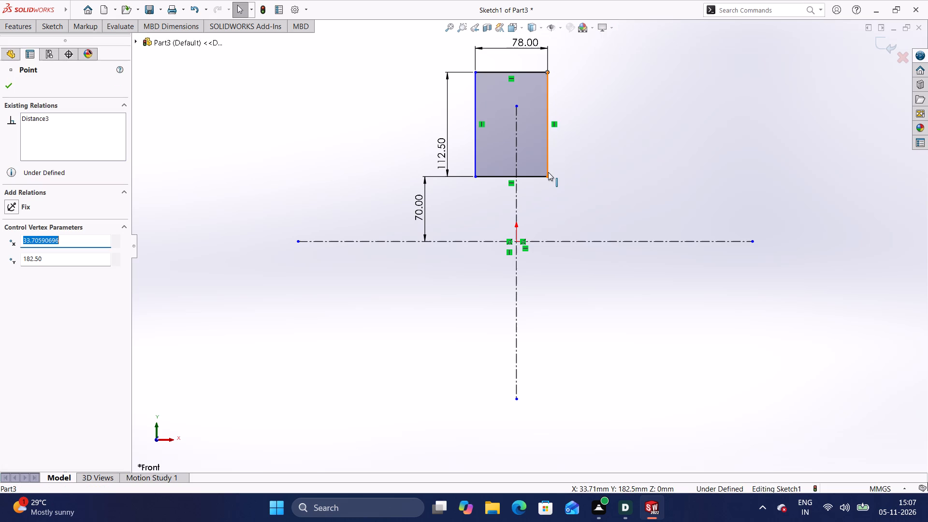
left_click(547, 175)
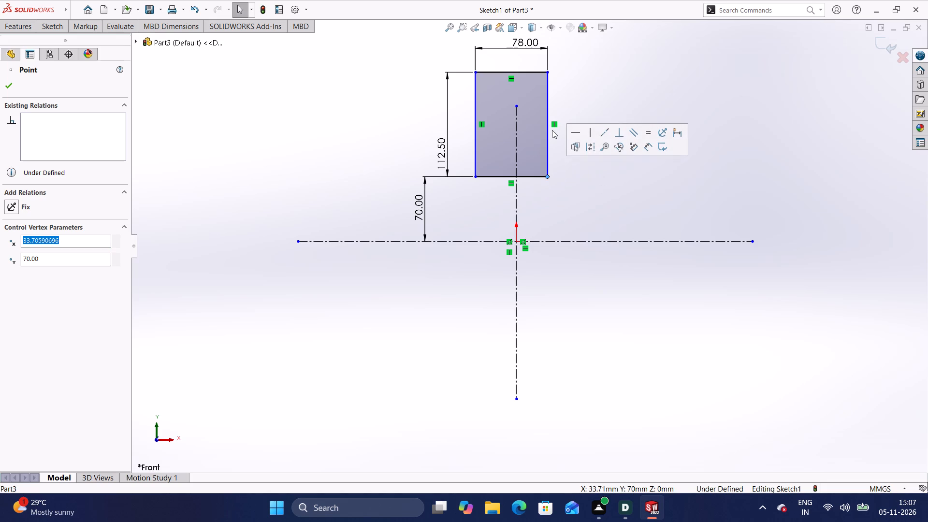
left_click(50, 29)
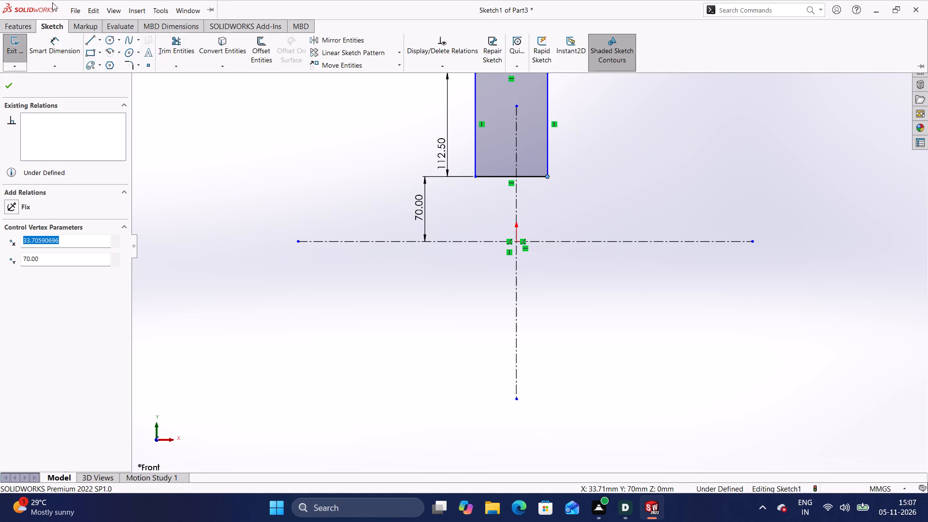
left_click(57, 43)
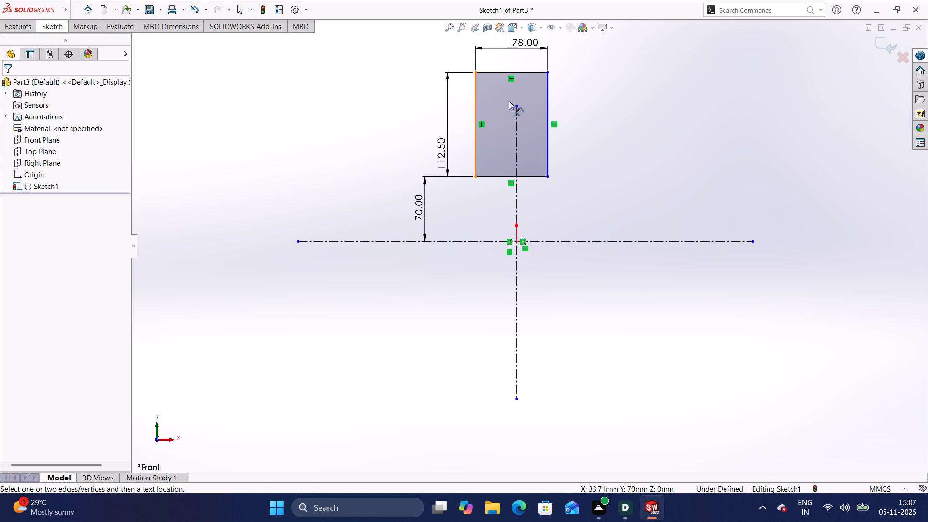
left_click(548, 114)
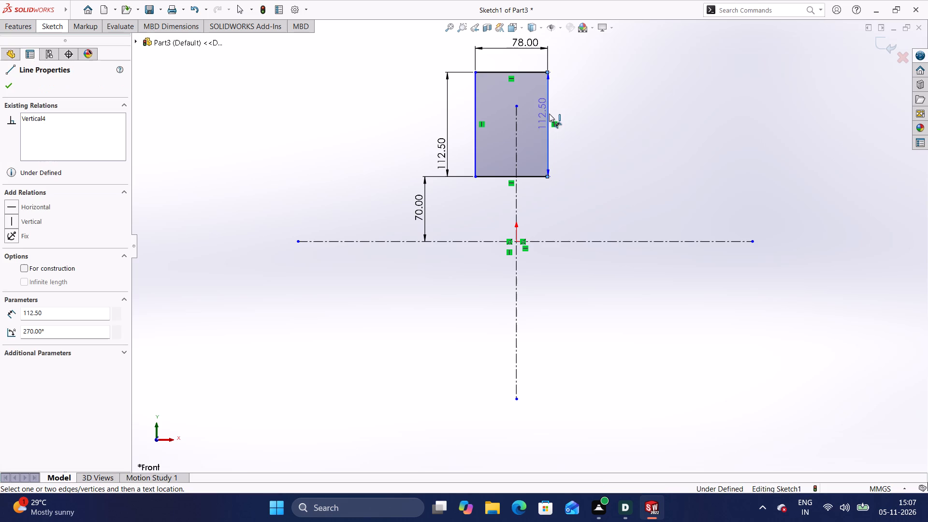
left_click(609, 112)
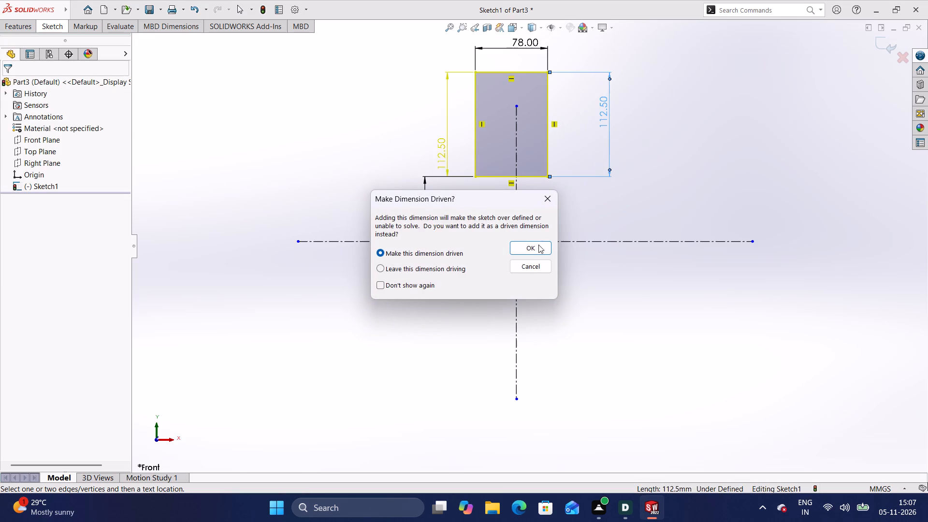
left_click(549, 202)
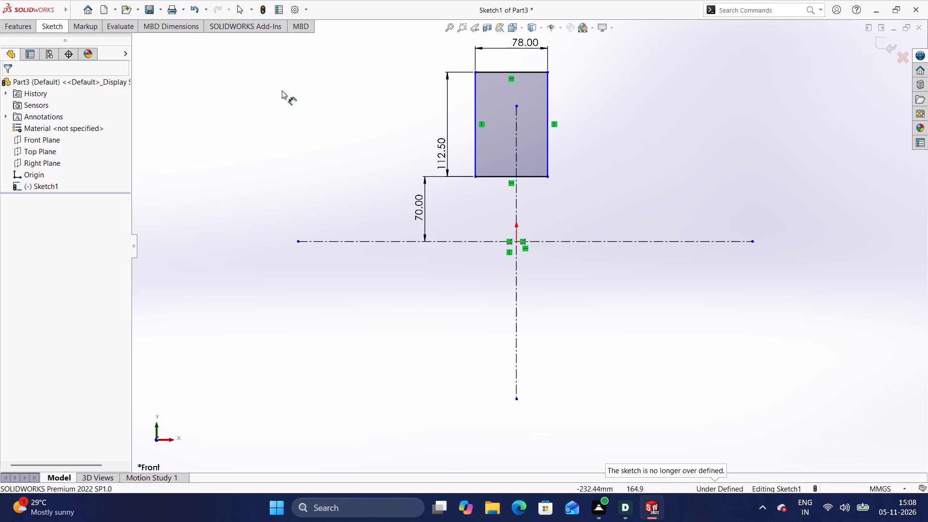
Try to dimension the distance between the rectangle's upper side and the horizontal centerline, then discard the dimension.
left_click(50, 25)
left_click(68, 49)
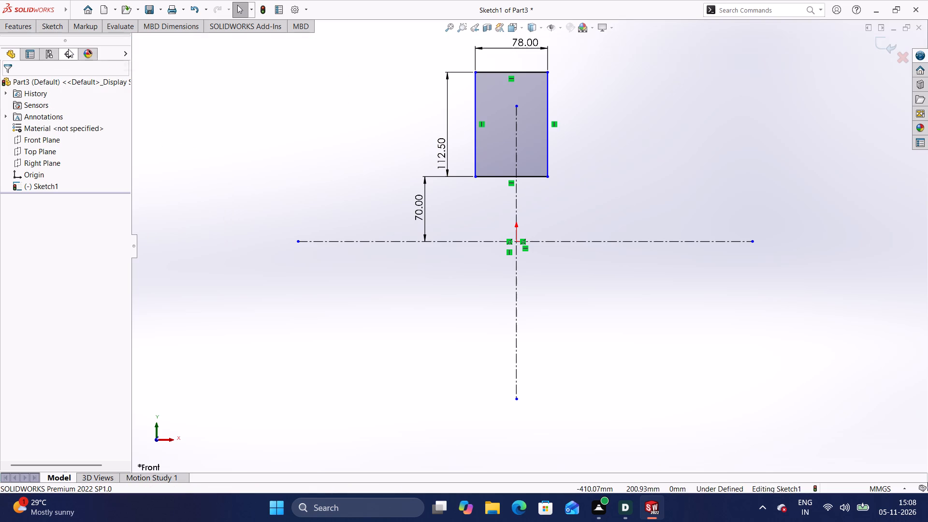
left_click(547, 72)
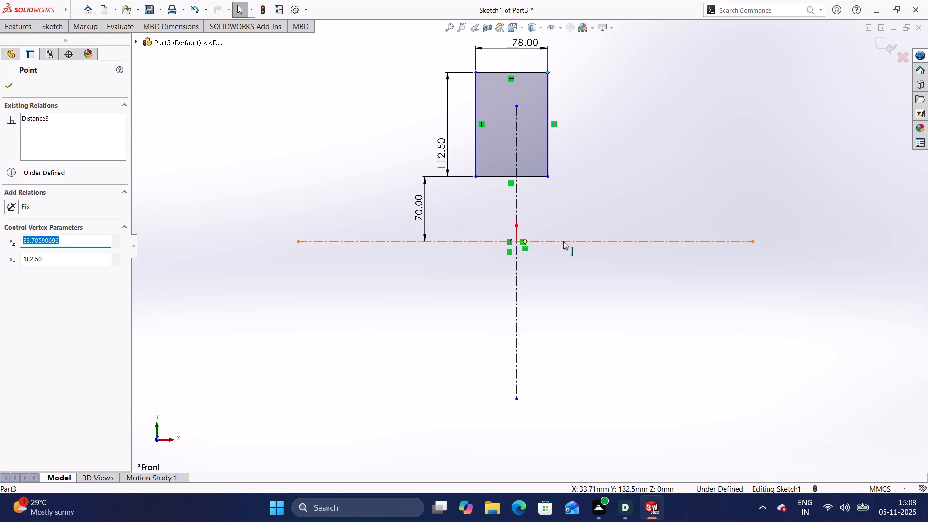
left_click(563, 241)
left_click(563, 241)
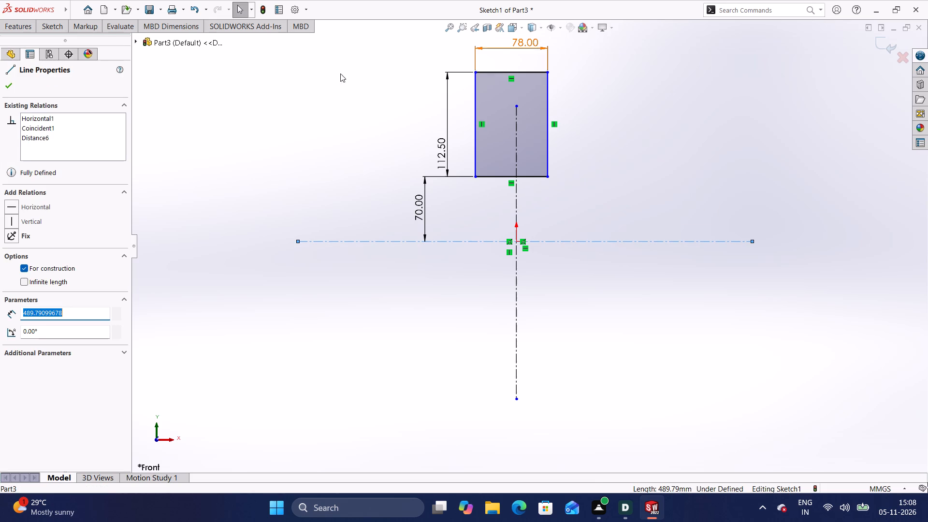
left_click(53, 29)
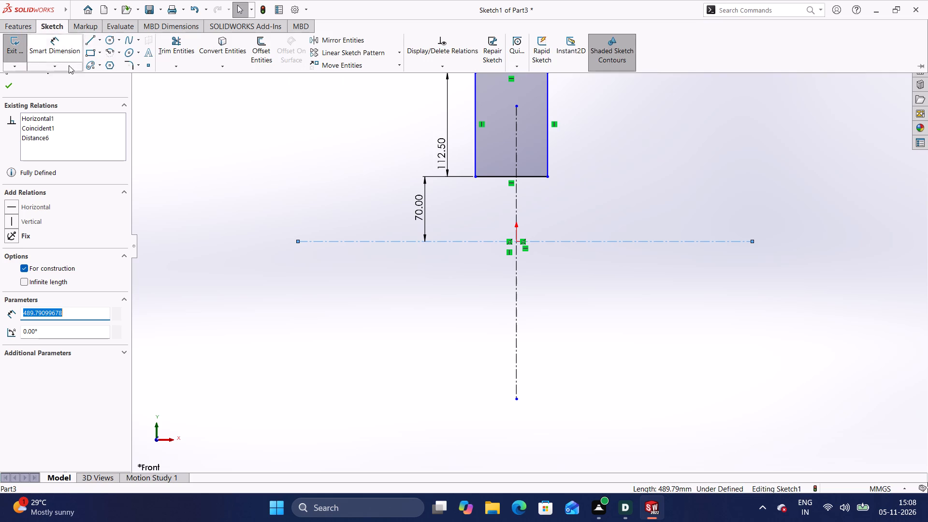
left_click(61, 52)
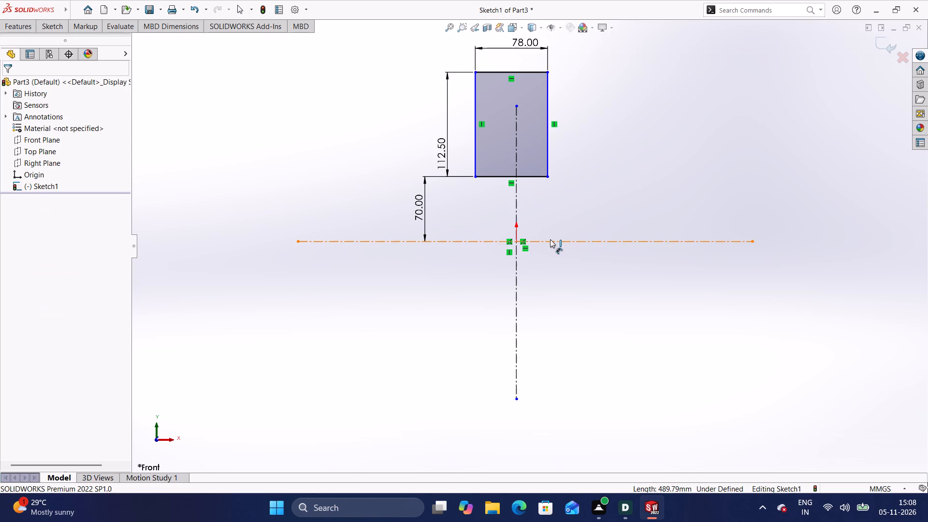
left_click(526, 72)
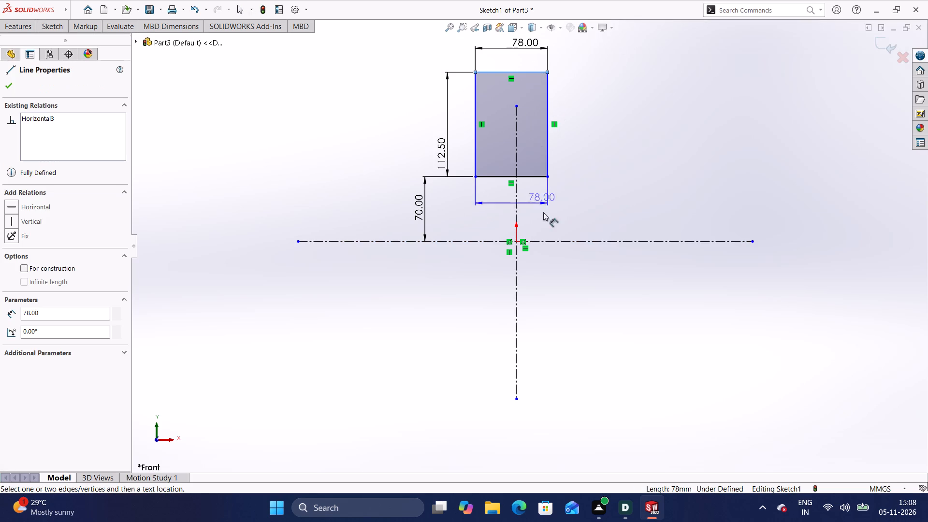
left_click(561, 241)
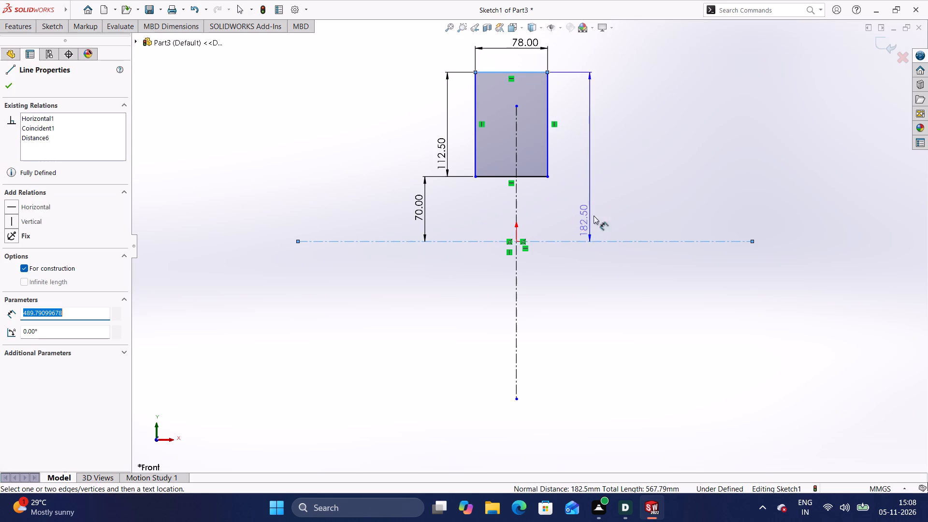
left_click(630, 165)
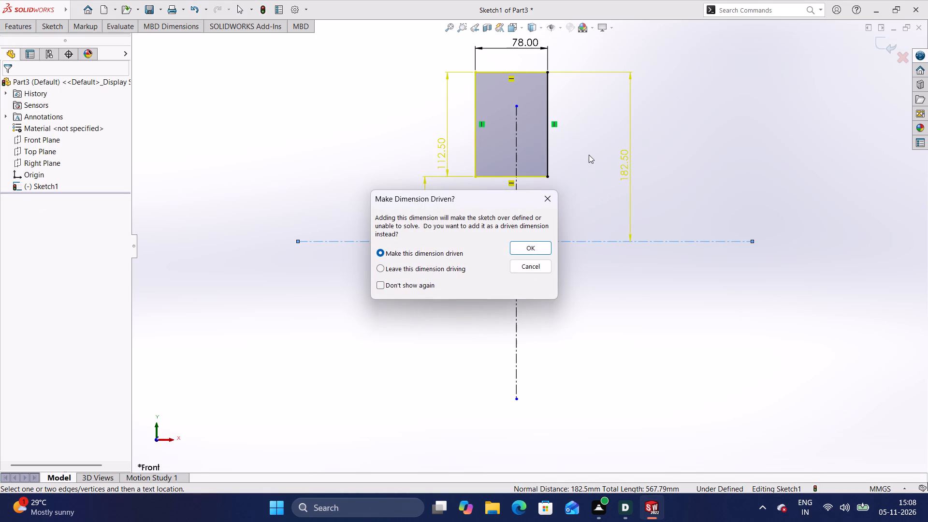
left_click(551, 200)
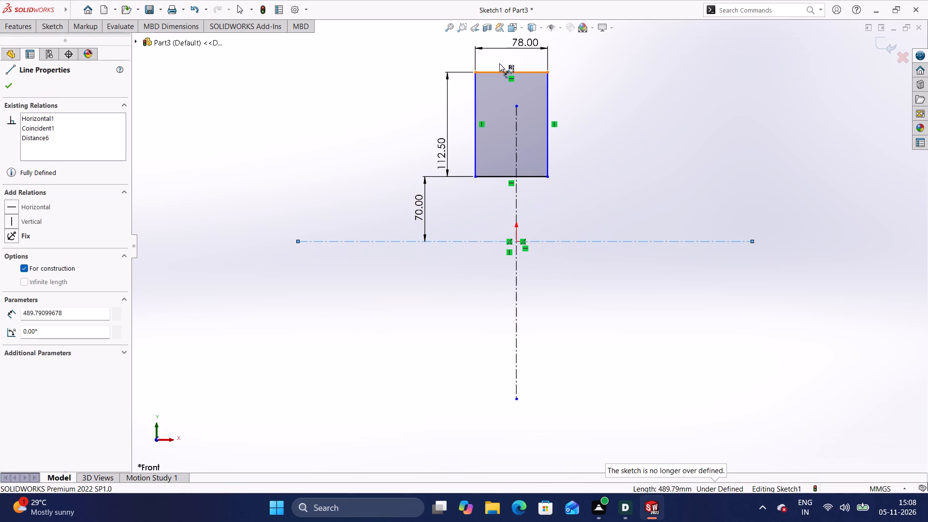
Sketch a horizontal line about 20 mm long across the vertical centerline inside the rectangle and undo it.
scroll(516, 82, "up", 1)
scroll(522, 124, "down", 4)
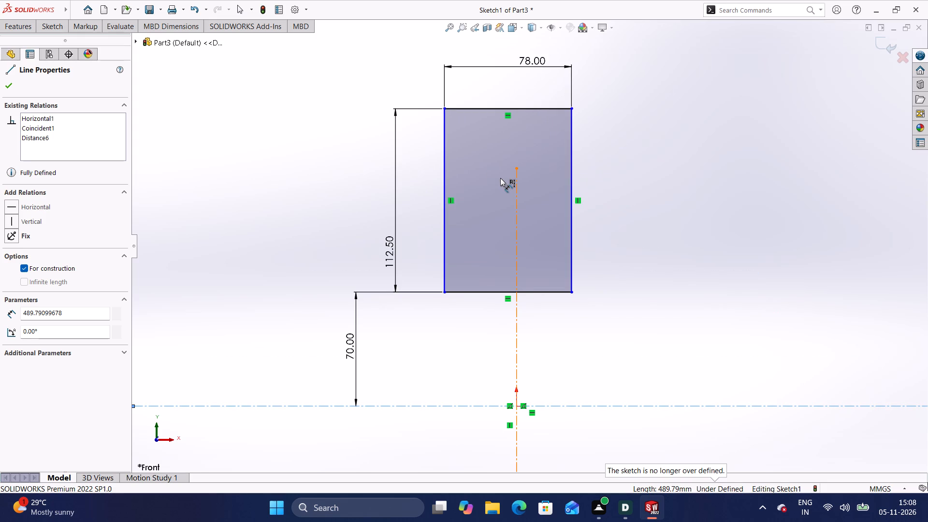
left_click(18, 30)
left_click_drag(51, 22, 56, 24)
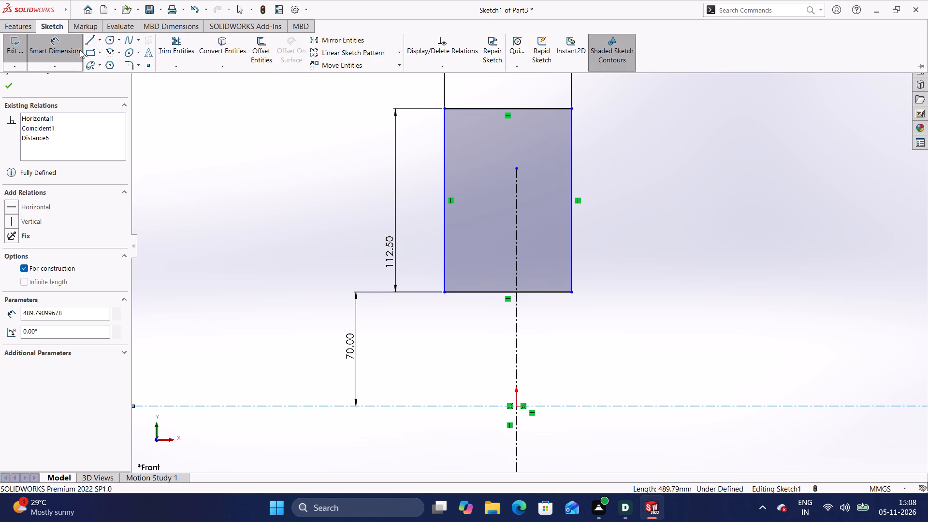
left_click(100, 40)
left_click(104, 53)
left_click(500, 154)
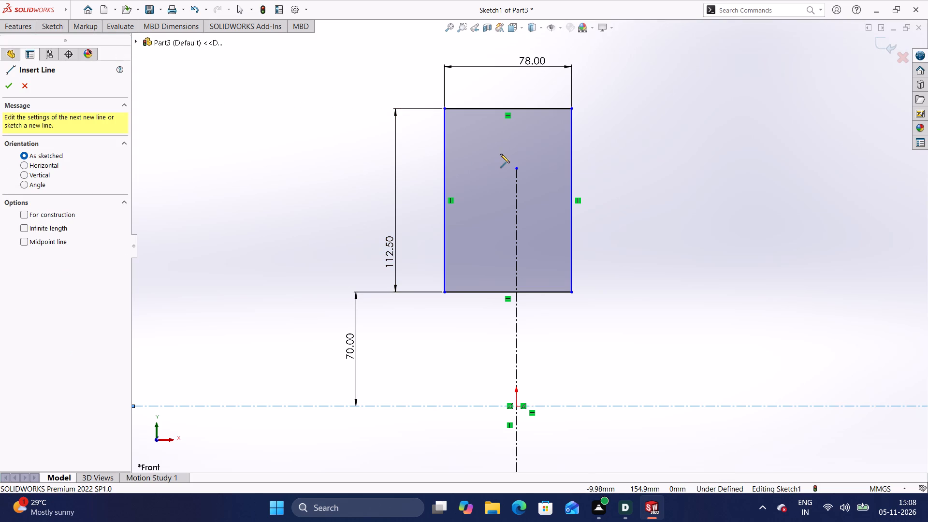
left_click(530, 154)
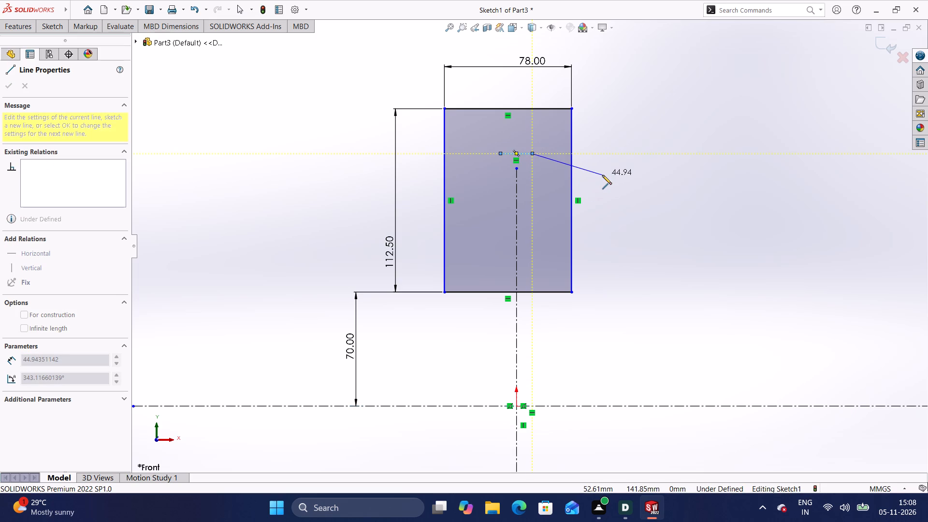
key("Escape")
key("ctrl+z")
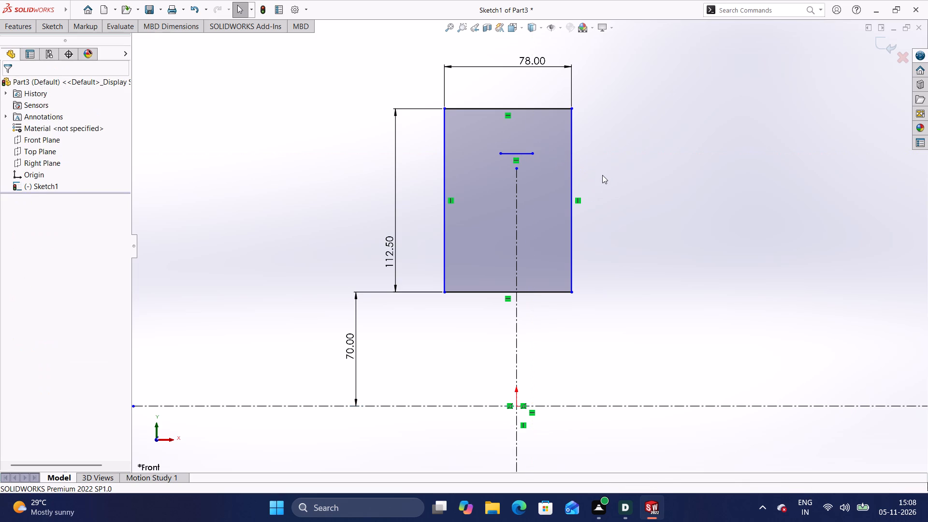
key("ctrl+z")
Undo the rectangle's dimensions and the rectangle itself, leaving only the two centerlines in the sketch.
key("ctrl+z")
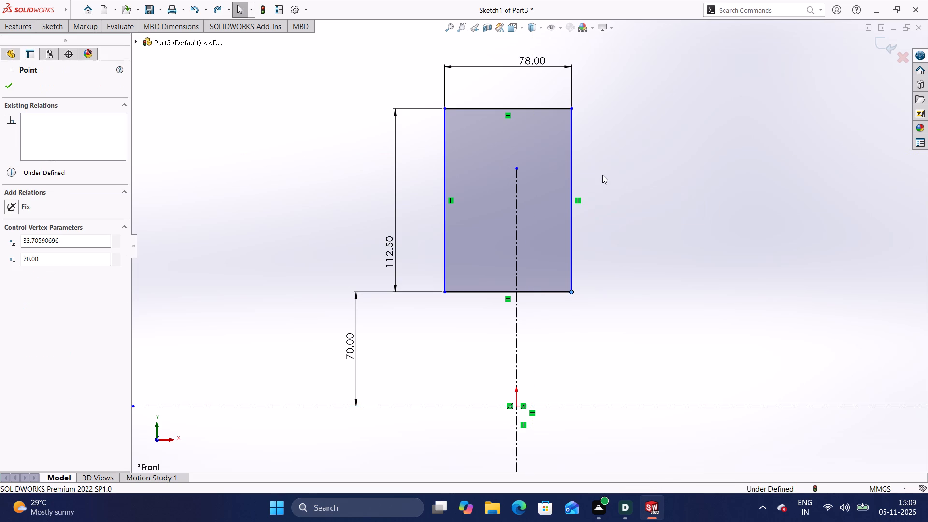
key("ctrl+z")
key("ctrl+z")
key("ctrl+z")
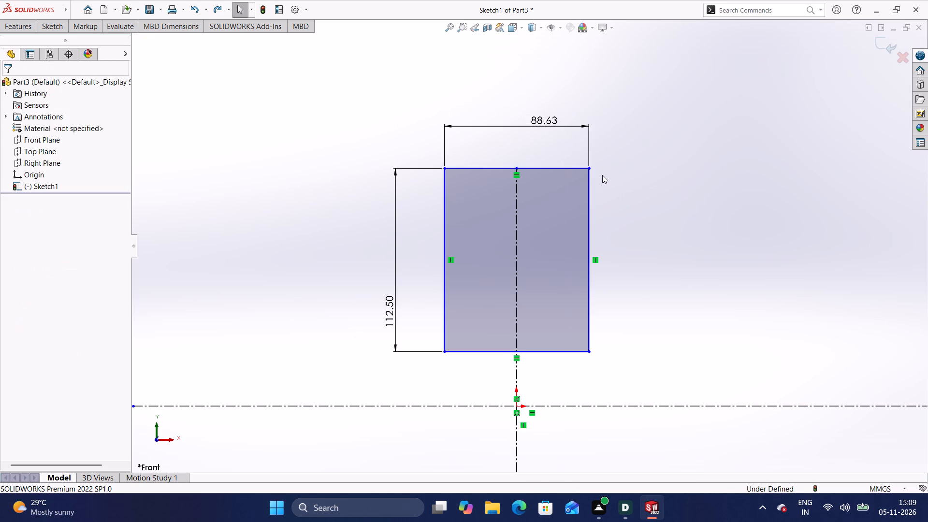
key("ctrl+z")
key("ctrl+z")
key("ctrl+z")
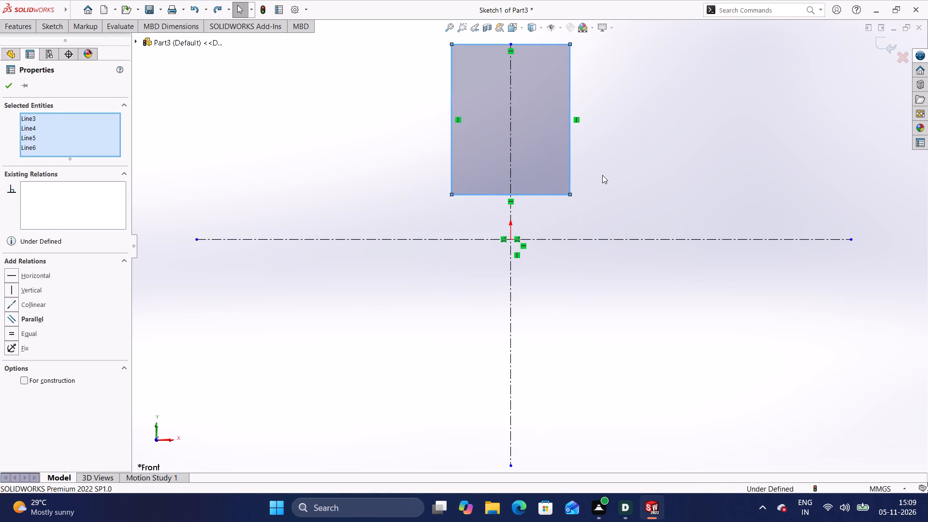
key("ctrl+z")
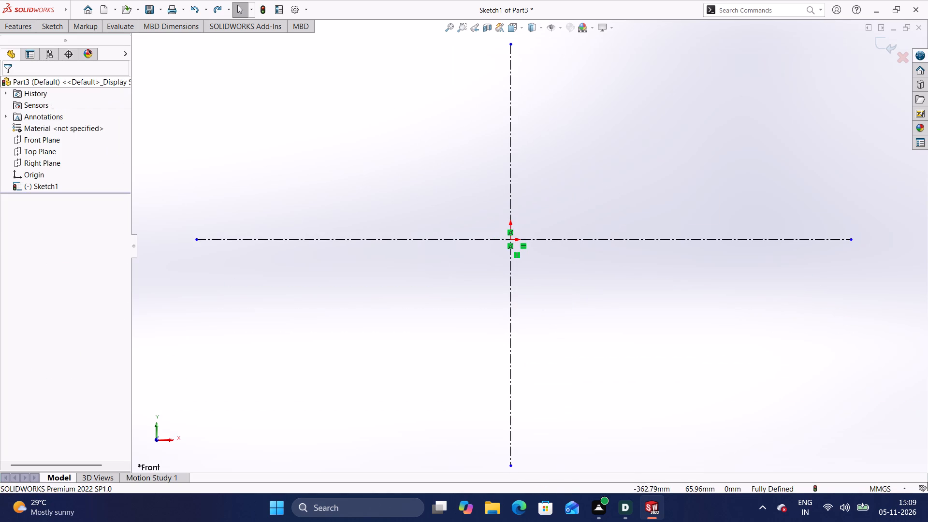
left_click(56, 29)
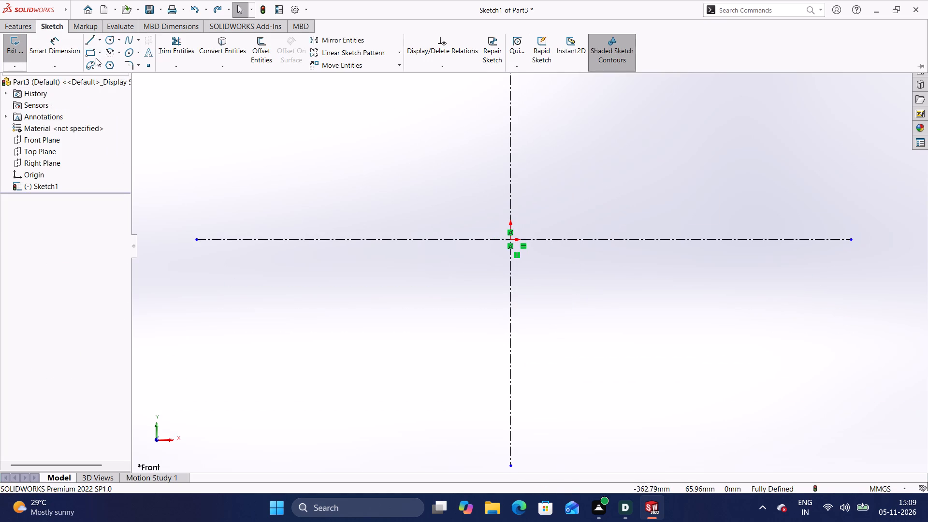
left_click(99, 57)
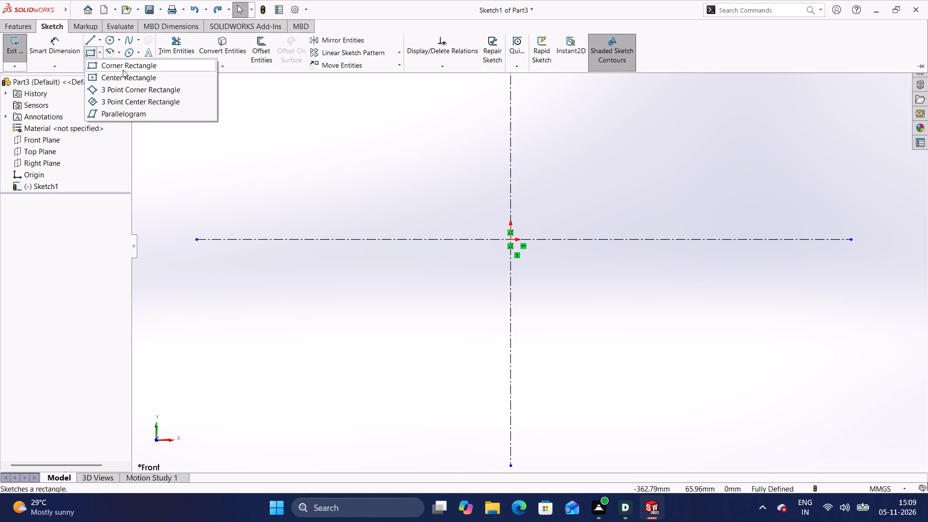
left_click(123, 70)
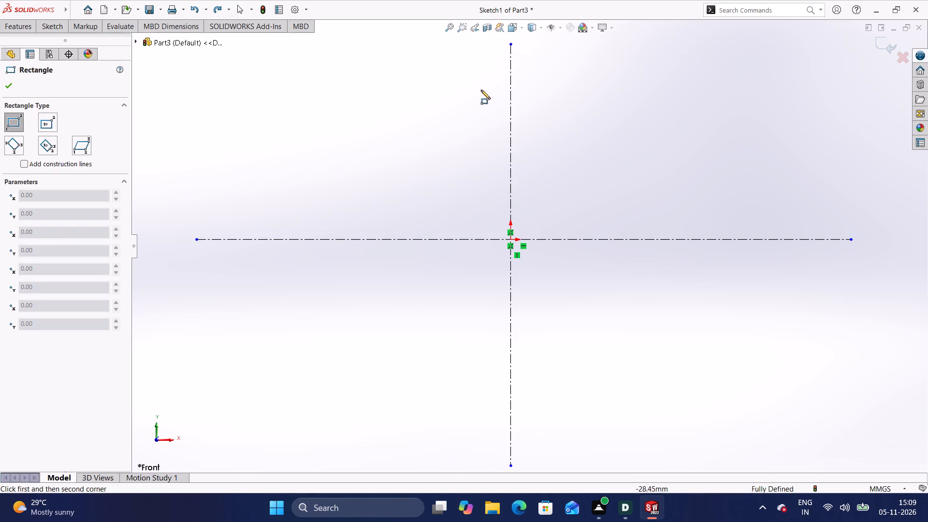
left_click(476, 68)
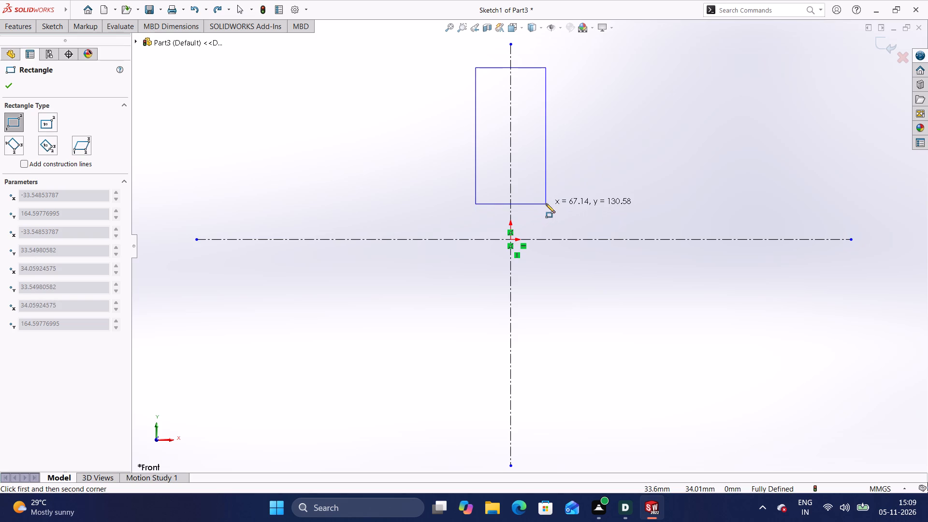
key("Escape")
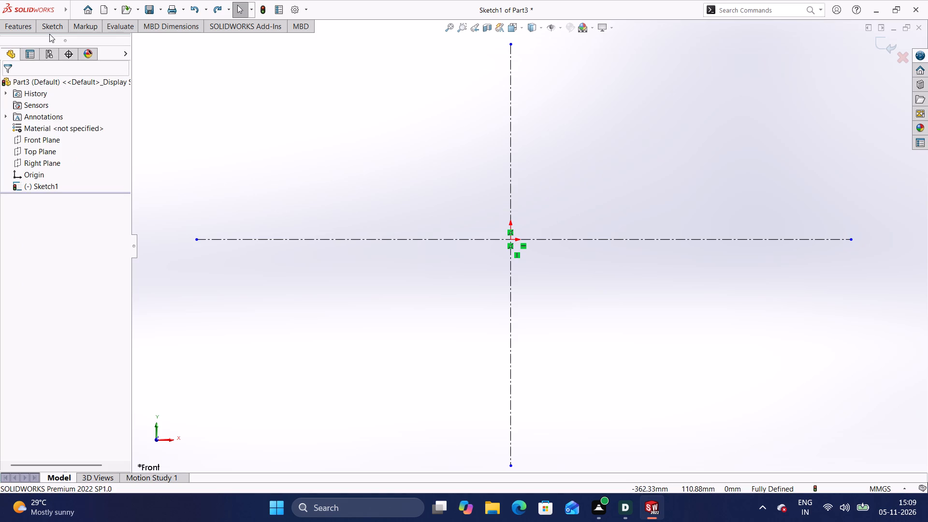
Sketch a corner rectangle about 95 mm wide and 125 mm high across the vertical centerline, just above the horizontal centerline.
left_click(51, 28)
left_click(101, 55)
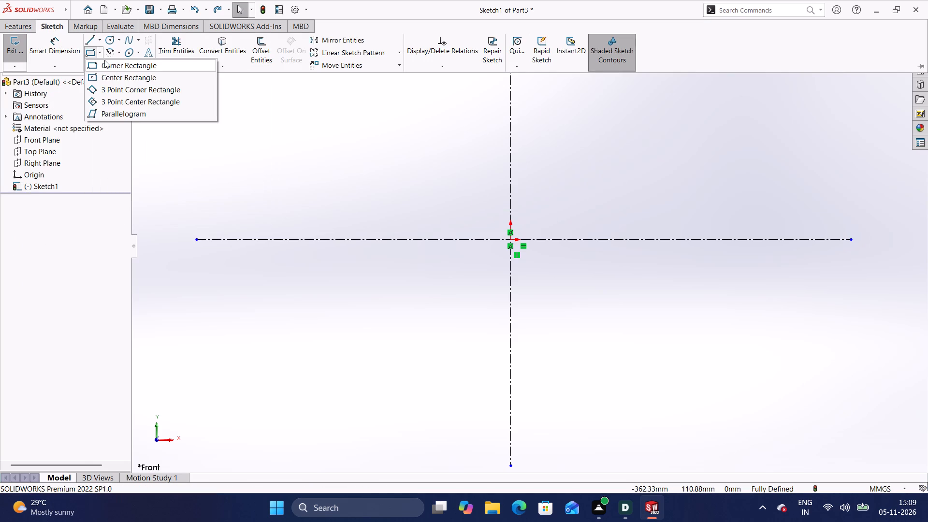
left_click(115, 68)
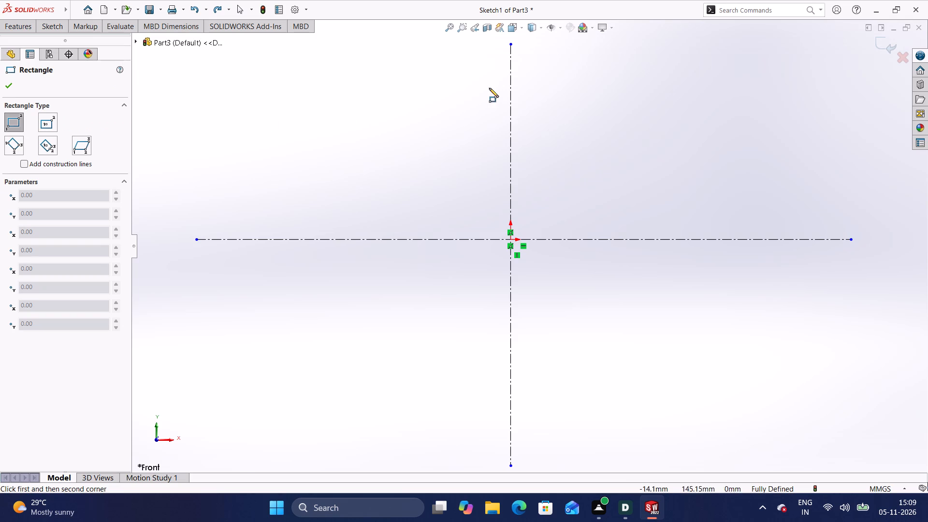
left_click(463, 89)
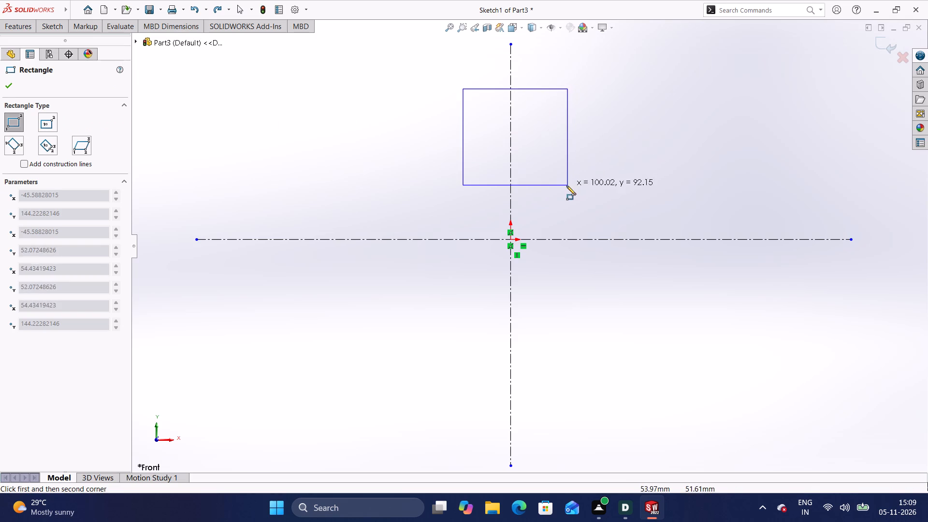
left_click(563, 219)
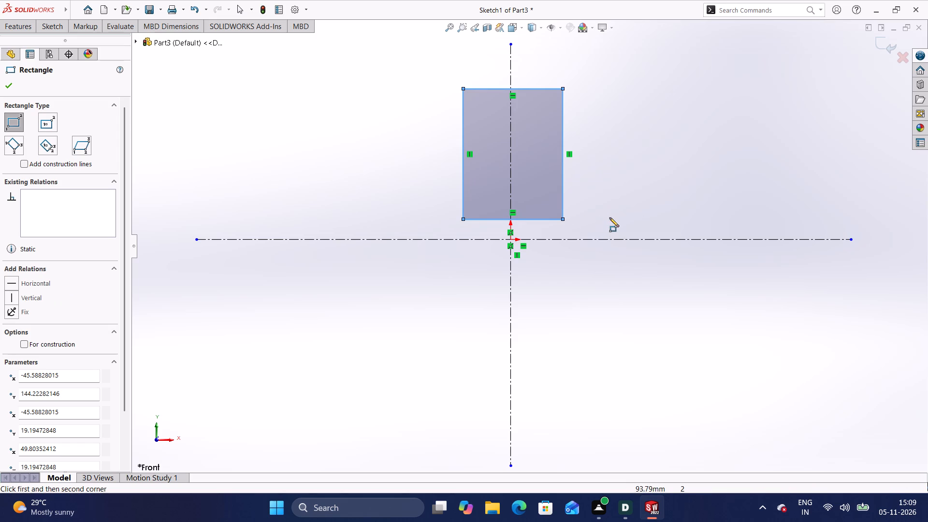
key("Escape")
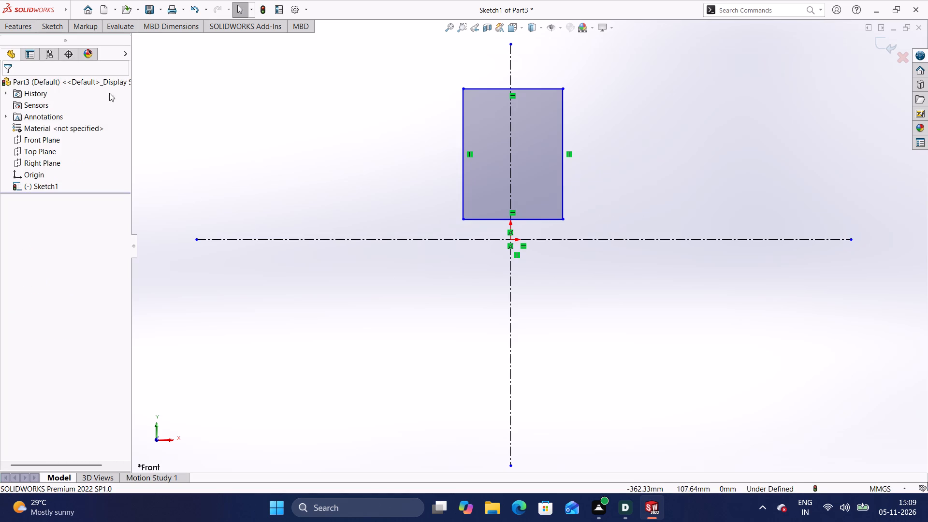
Dimension the rectangle's upper side and set its width to 78 mm.
left_click(59, 31)
left_click(63, 47)
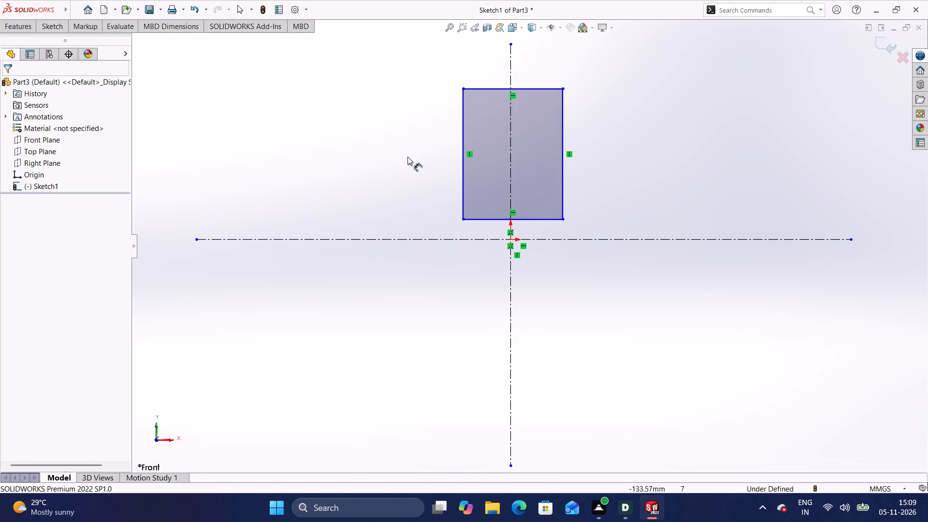
left_click(548, 87)
left_click(547, 69)
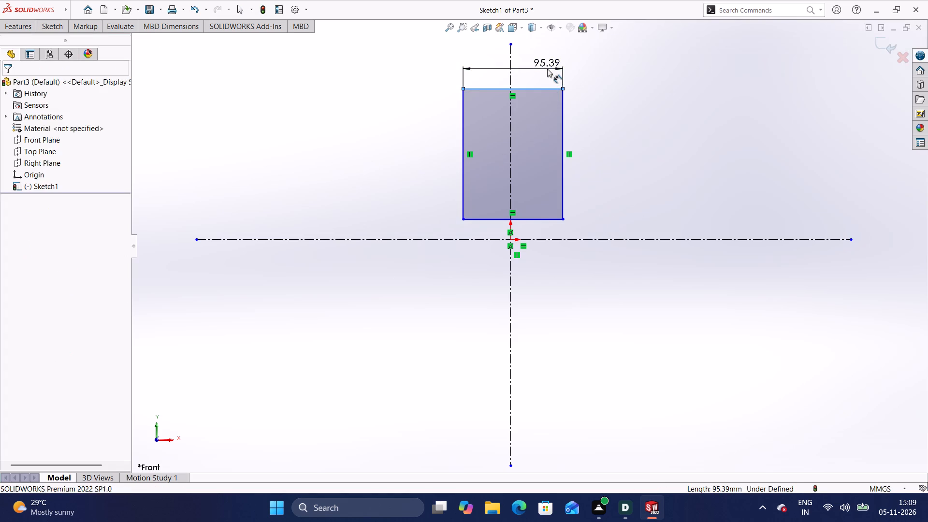
left_click(560, 78)
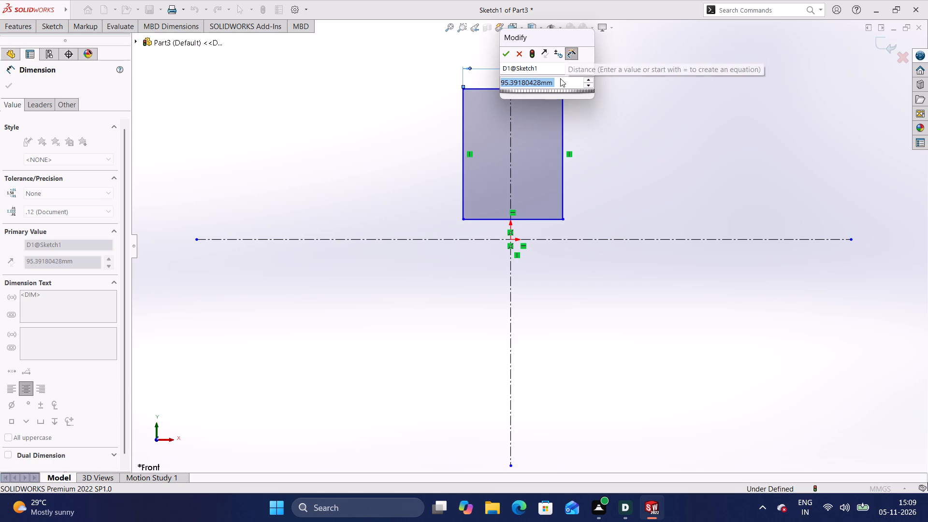
key("BackSpace")
key("BackSpace")
key("BackSpace")
type("78")
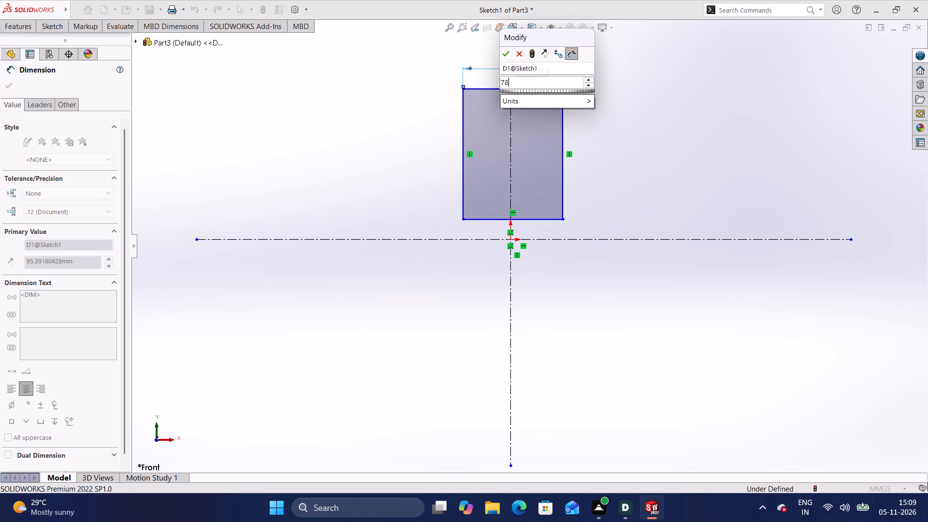
key("Return")
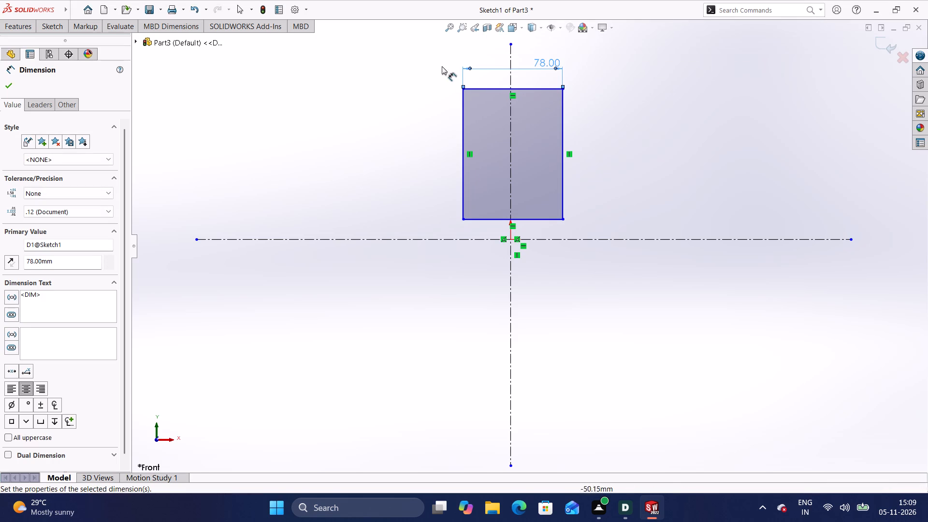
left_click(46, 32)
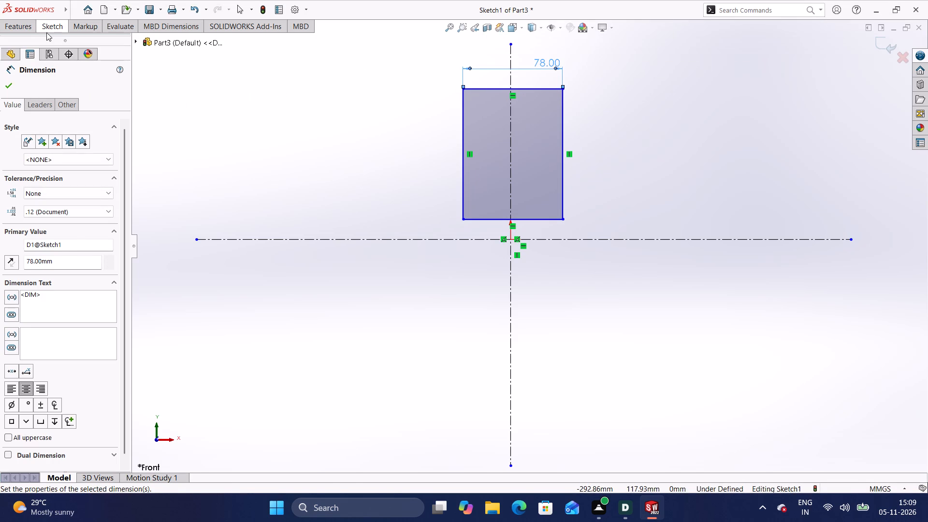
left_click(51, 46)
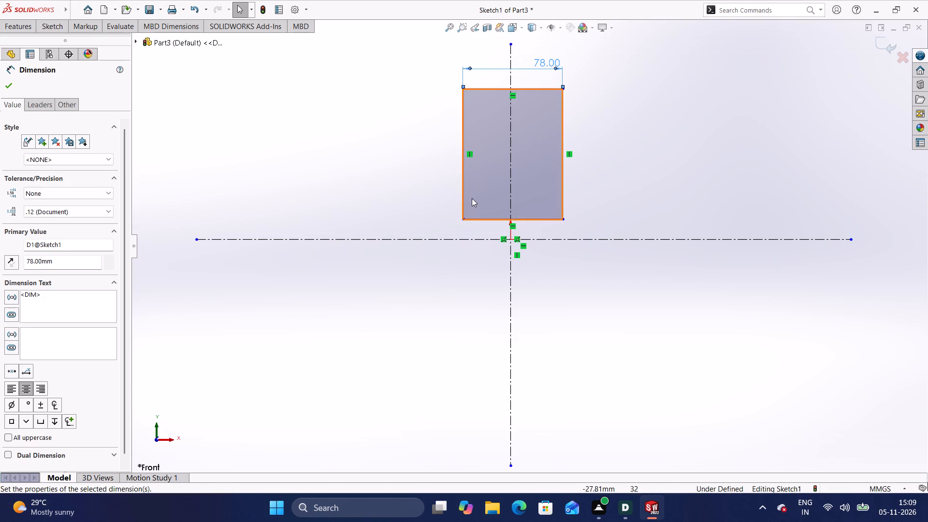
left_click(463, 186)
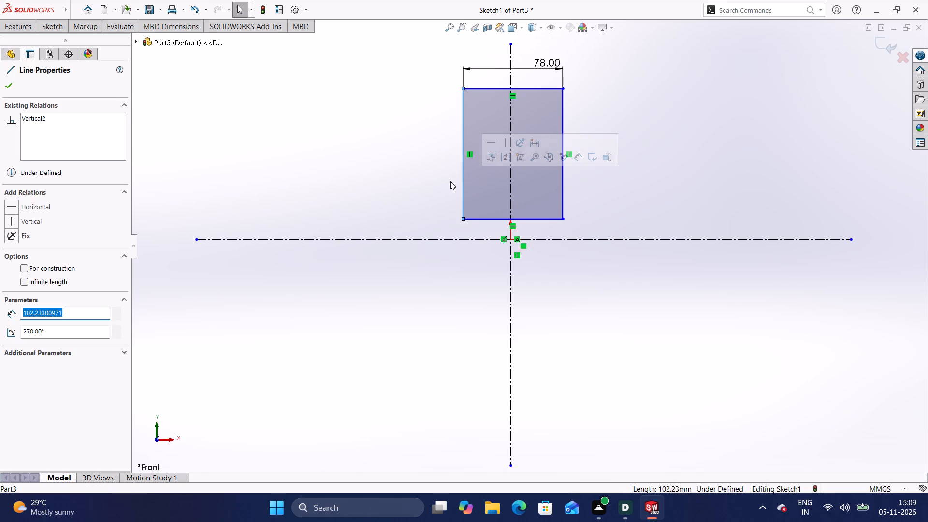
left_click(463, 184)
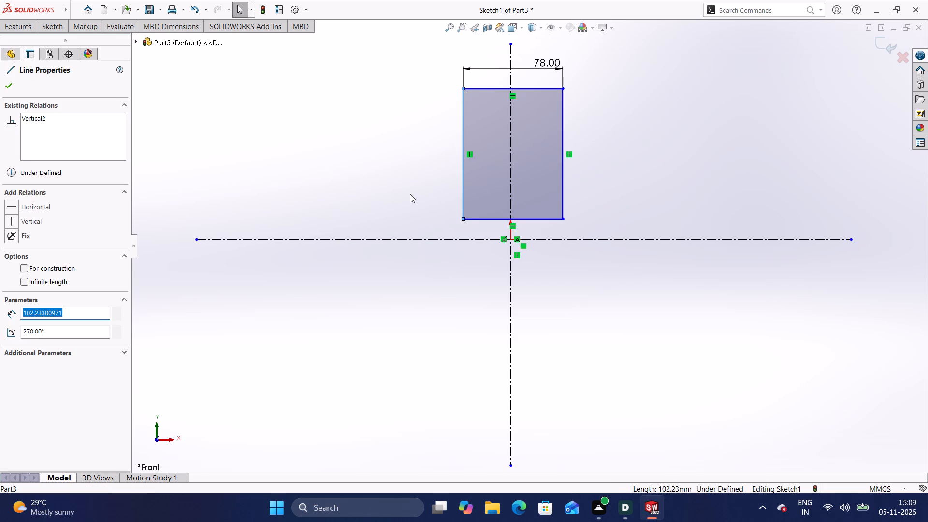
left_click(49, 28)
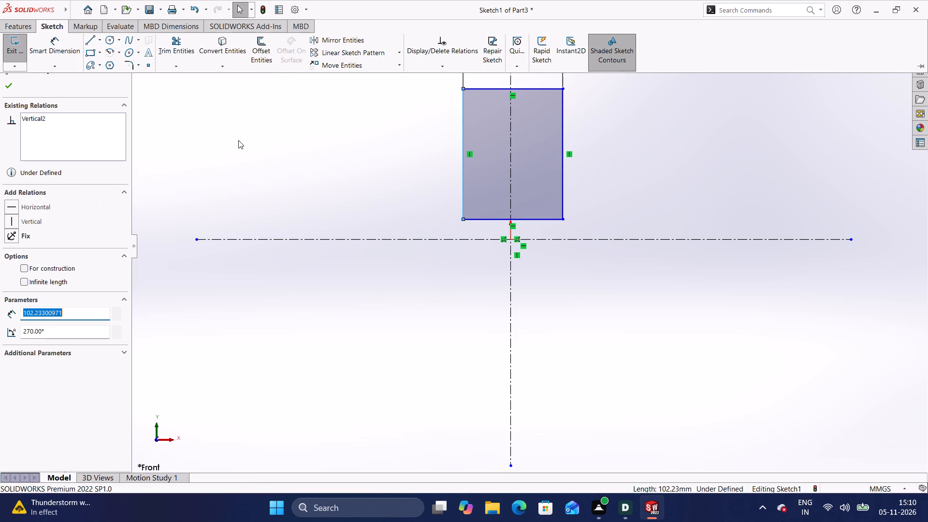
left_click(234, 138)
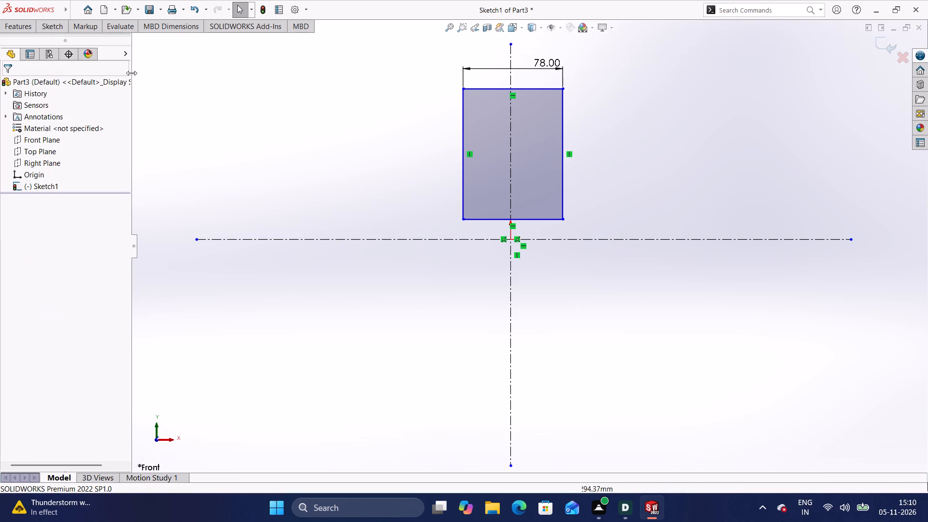
Dimension the rectangle's left-hand vertical side and set its height to 112.5 mm.
left_click(44, 24)
left_click(59, 44)
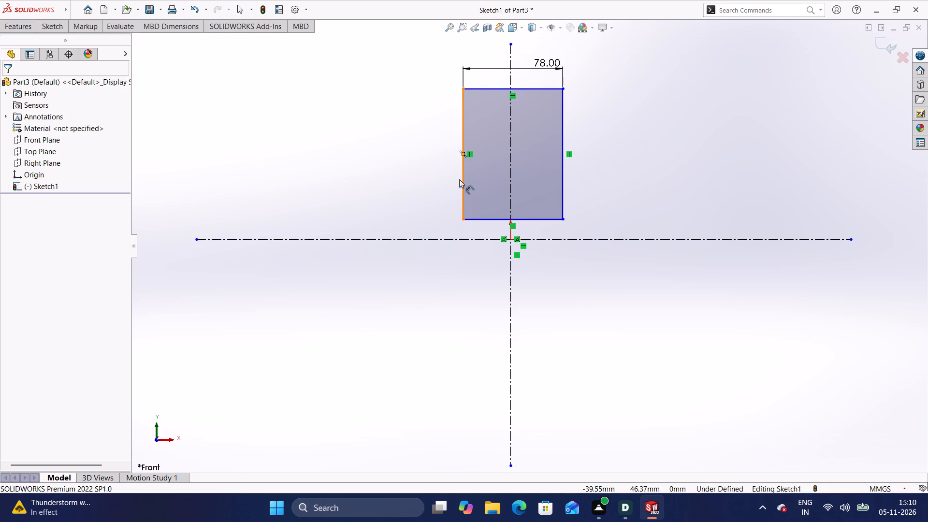
left_click(463, 188)
left_click(418, 171)
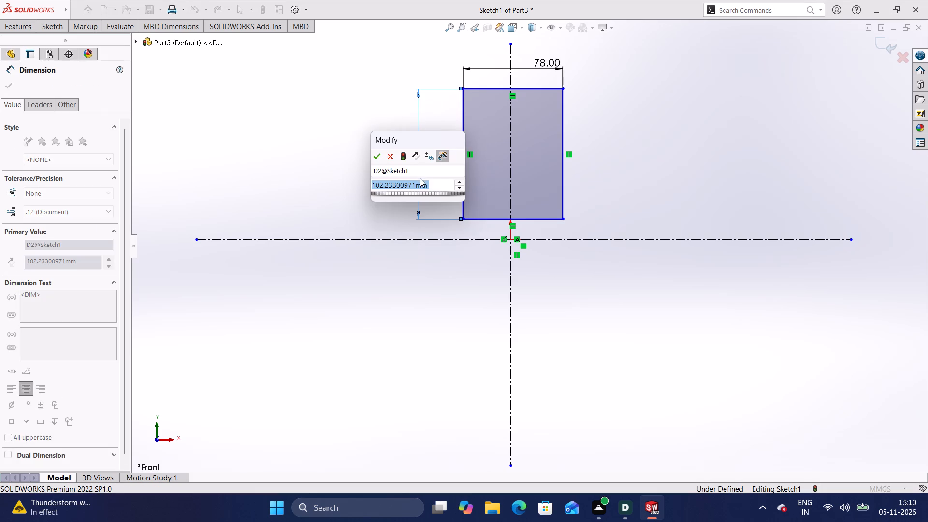
left_click(435, 181)
key("BackSpace")
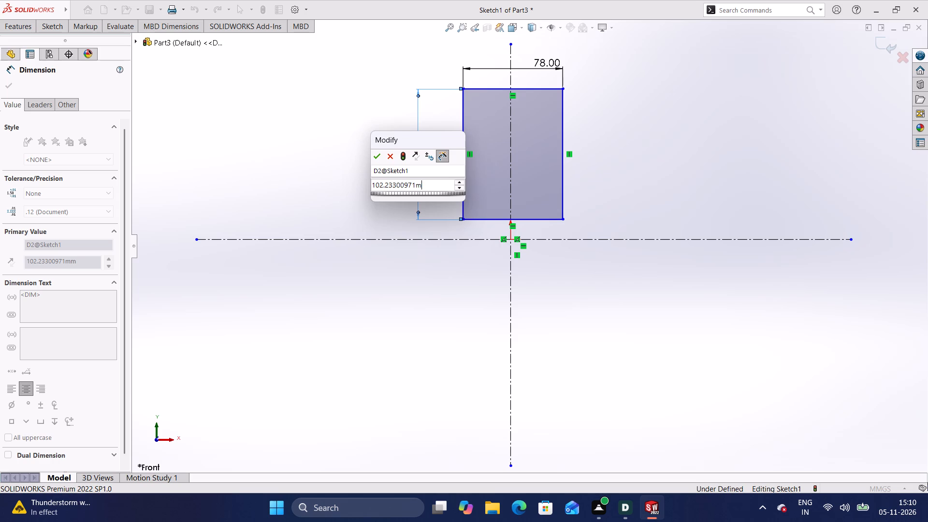
key("BackSpace")
key("BackSpace")
key("BackSpace")
key("BackSpace")
key("BackSpace")
key("BackSpace")
key("BackSpace")
key("BackSpace")
key("BackSpace")
key("BackSpace")
key("BackSpace")
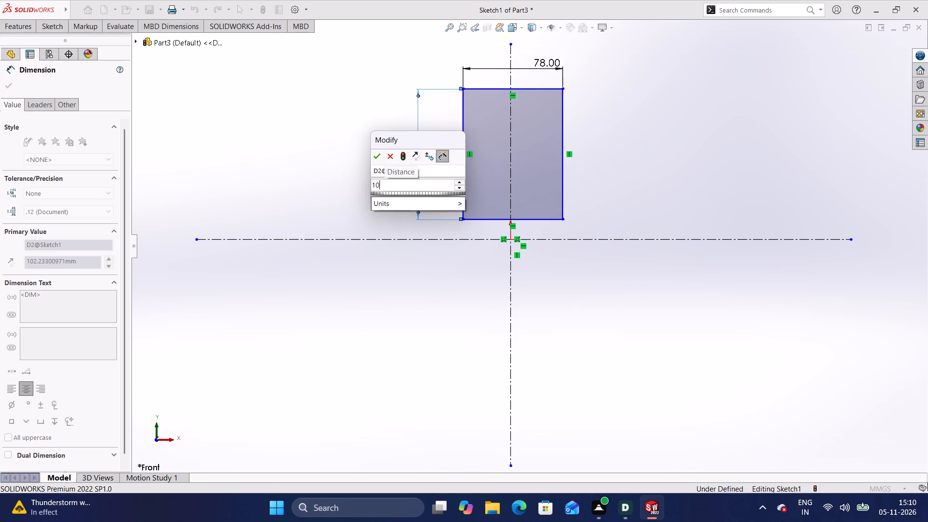
key("BackSpace")
type("12.5")
key("Return")
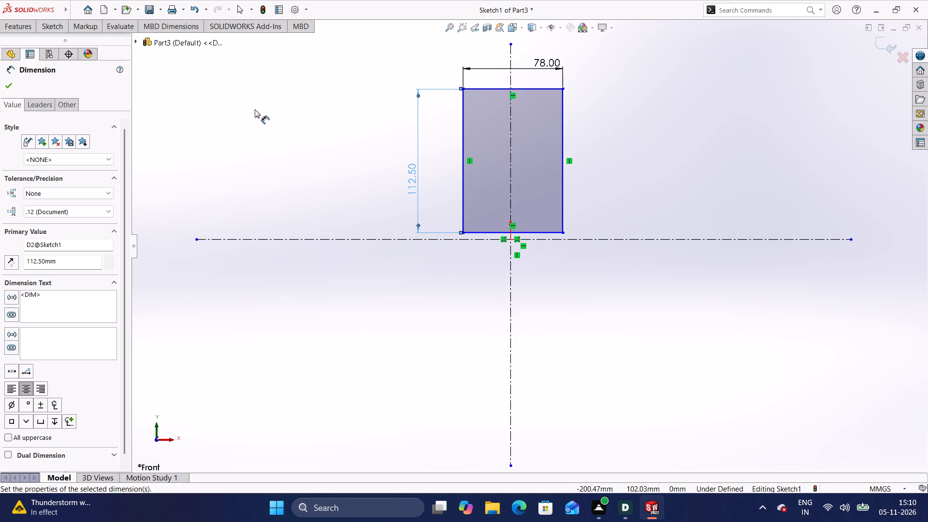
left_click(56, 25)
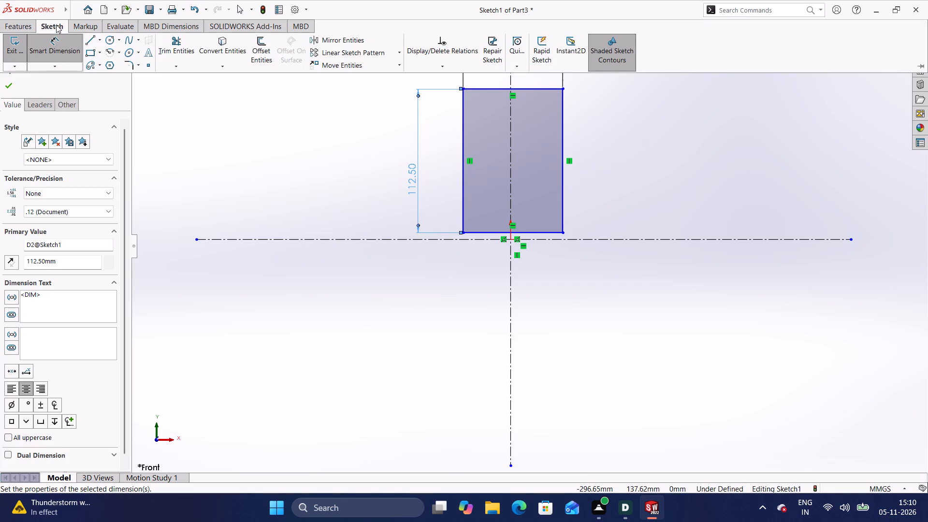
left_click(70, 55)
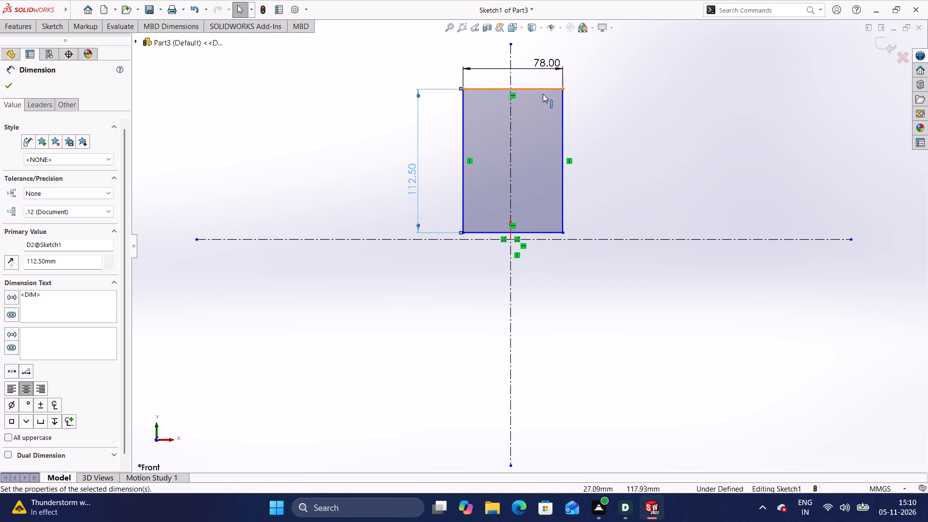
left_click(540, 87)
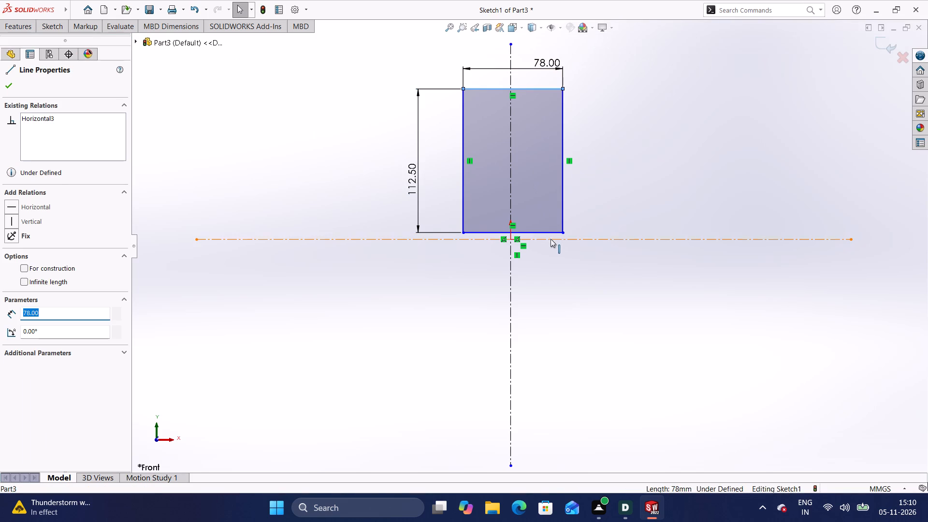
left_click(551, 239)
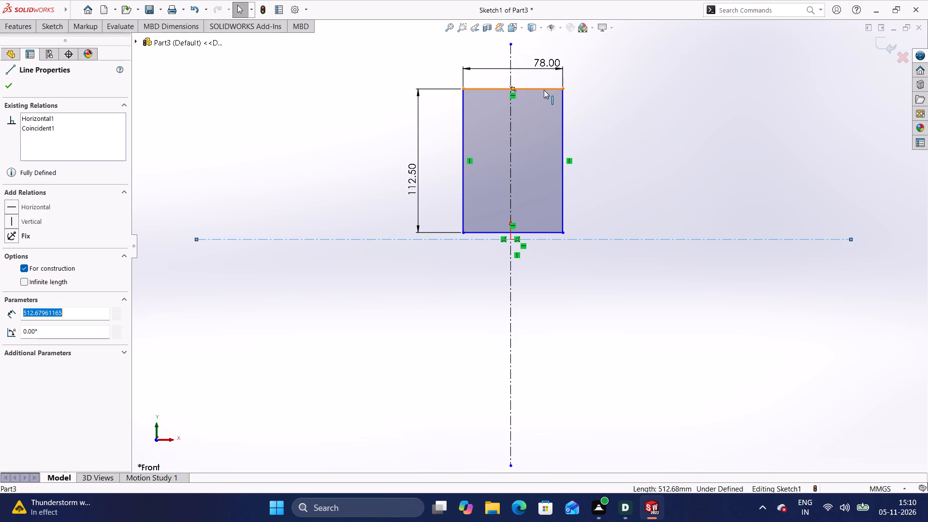
With the rectangle's upper side and the horizontal centerline picked for a dimension, set the centerline's length to 125 mm.
left_click(54, 23)
left_click(68, 49)
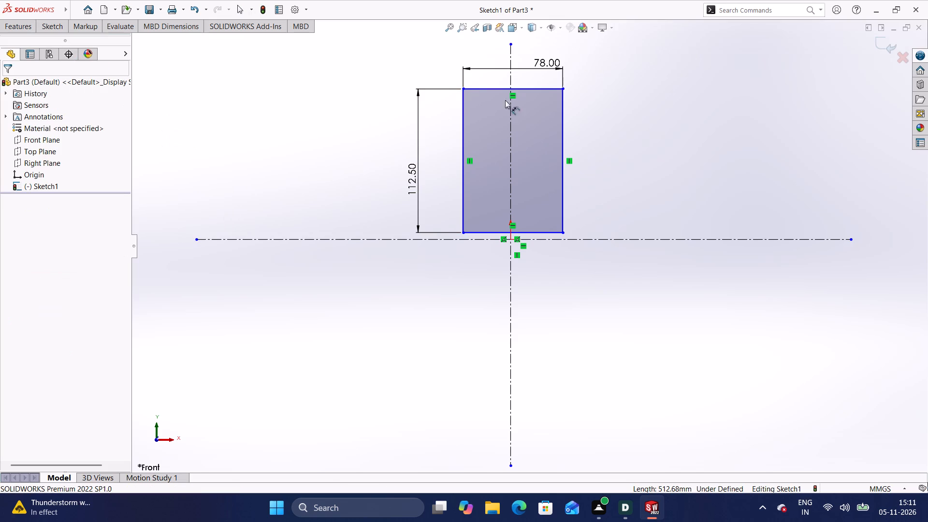
left_click(547, 87)
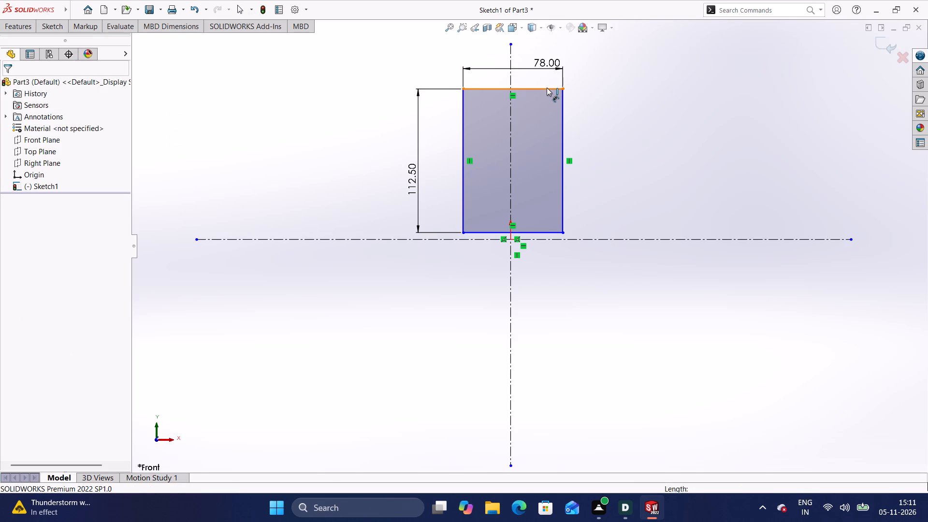
left_click(557, 237)
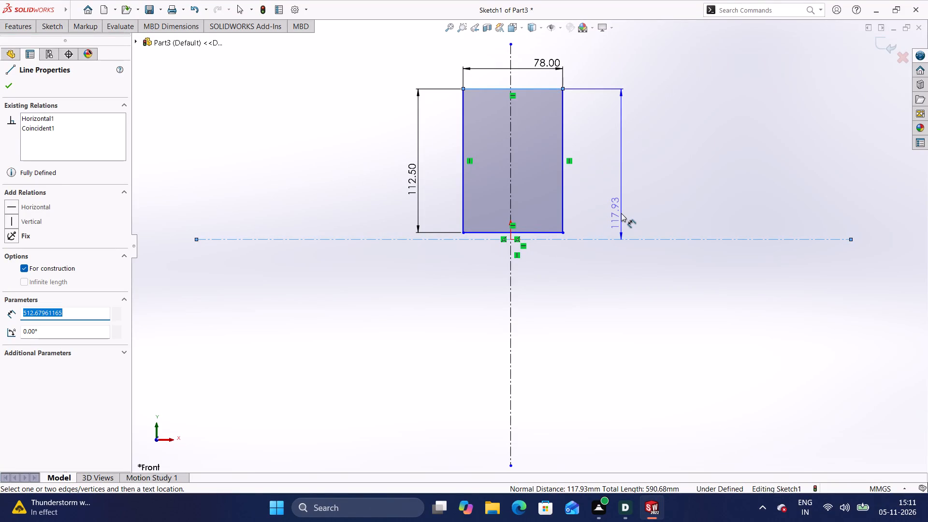
type("15")
key("BackSpace")
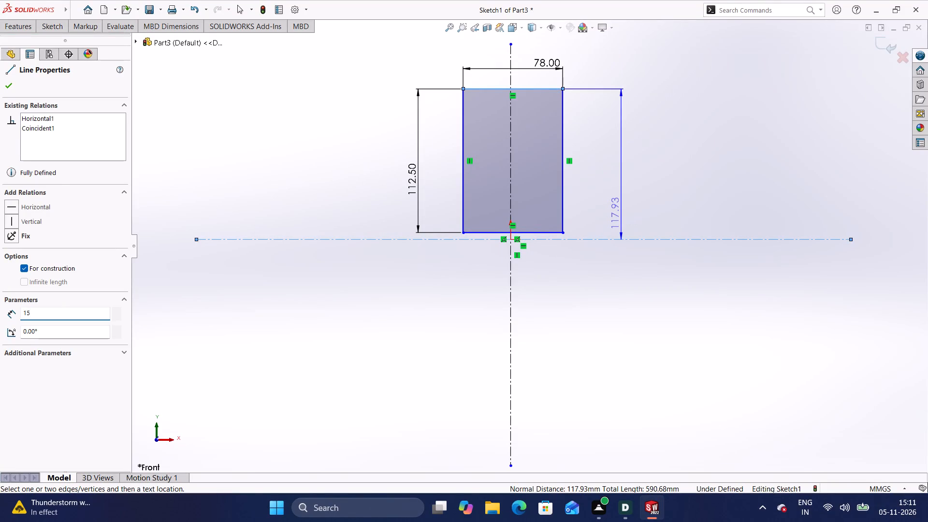
type("25")
key("Return")
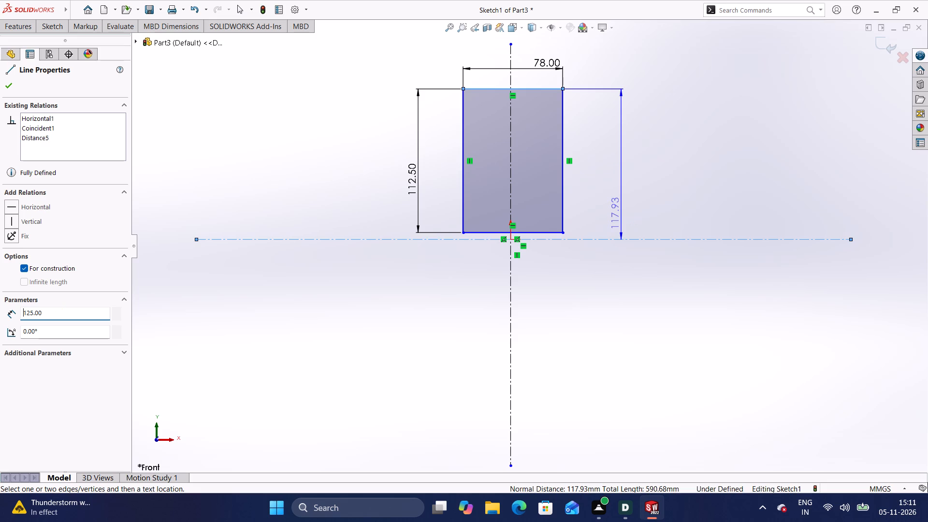
Place the dimension between the rectangle's upper side and the horizontal centerline and set it to 125 mm.
left_click(621, 213)
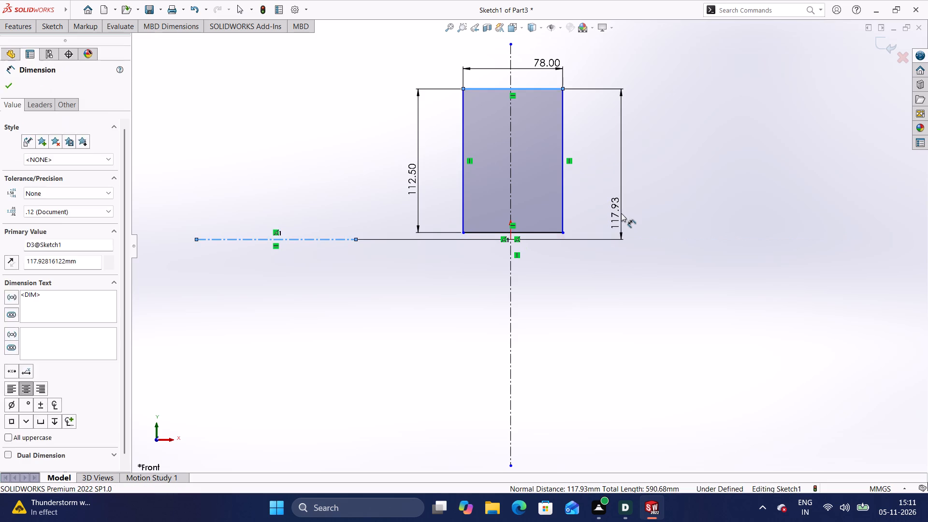
left_click(638, 225)
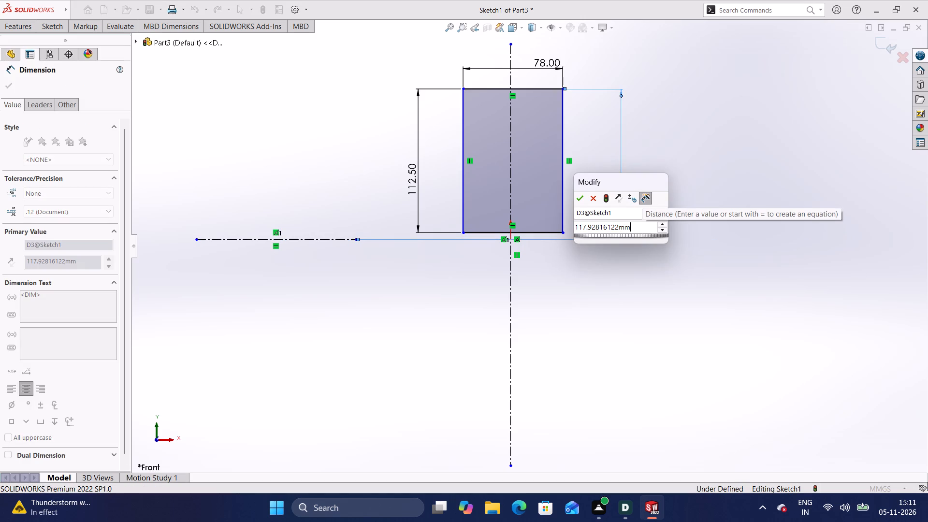
key("BackSpace")
key("BackSpace")
key("BackSpace")
key("BackSpace")
key("BackSpace")
key("BackSpace")
key("BackSpace")
key("BackSpace")
key("BackSpace")
key("BackSpace")
key("BackSpace")
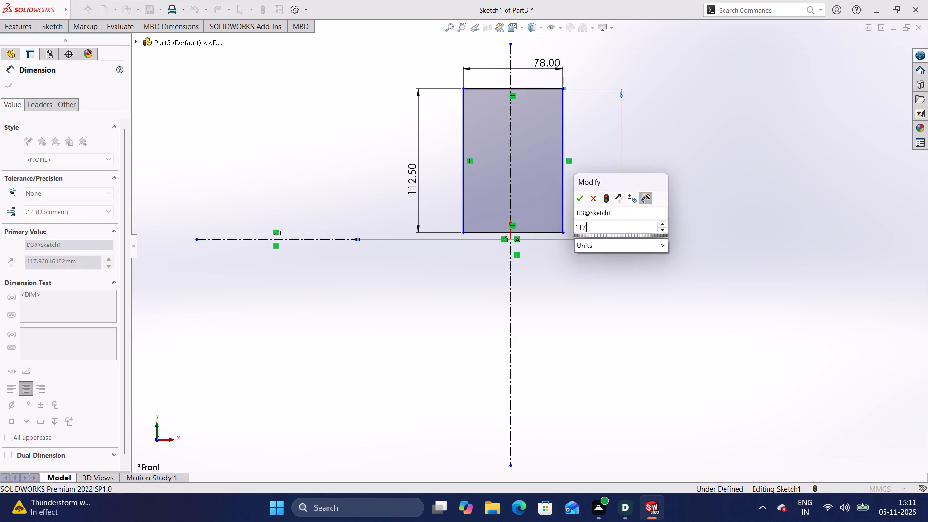
key("BackSpace")
key("BackSpace")
type("25")
key("Return")
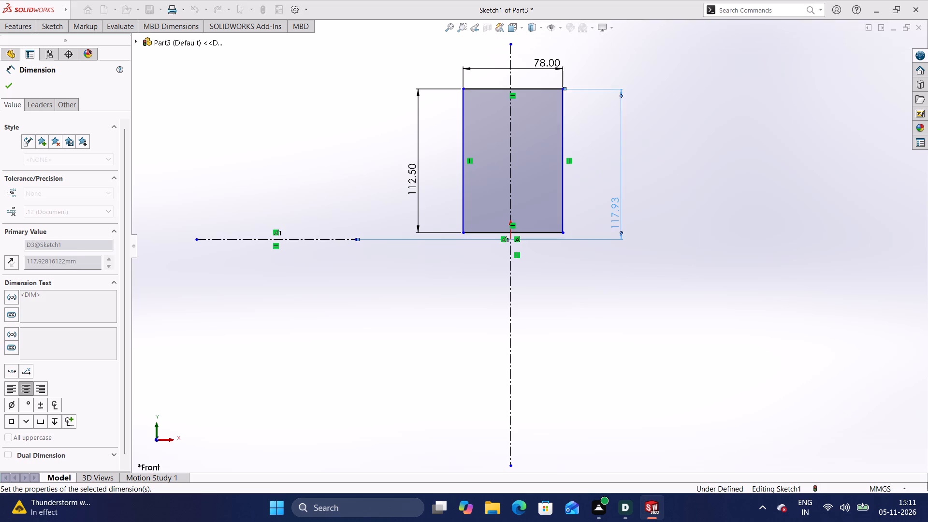
left_click(638, 225)
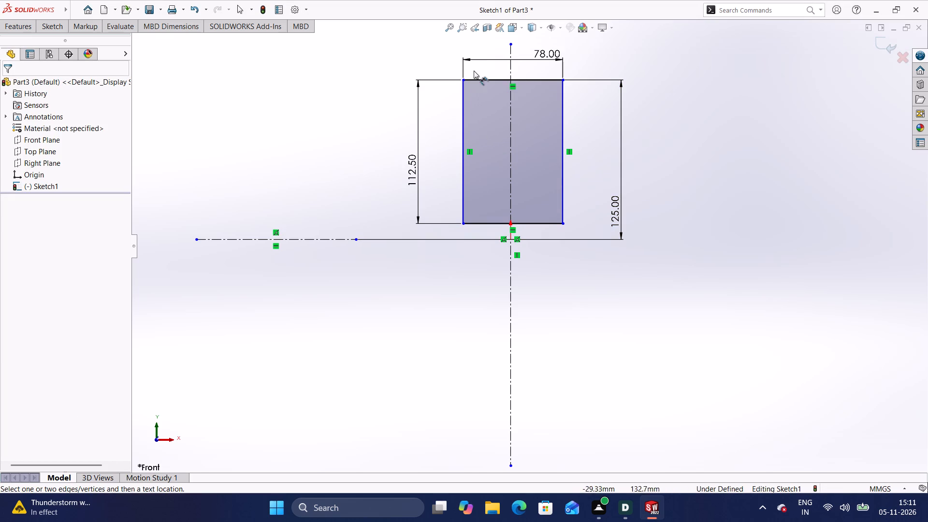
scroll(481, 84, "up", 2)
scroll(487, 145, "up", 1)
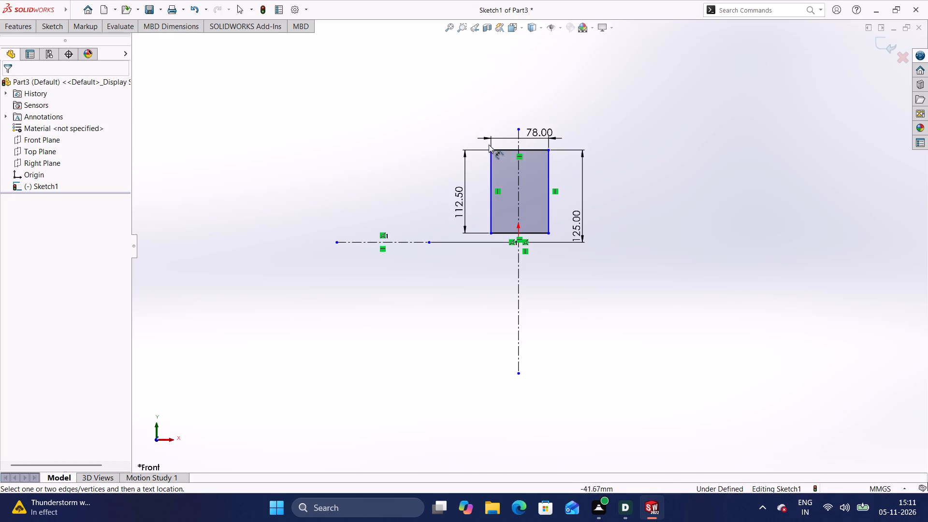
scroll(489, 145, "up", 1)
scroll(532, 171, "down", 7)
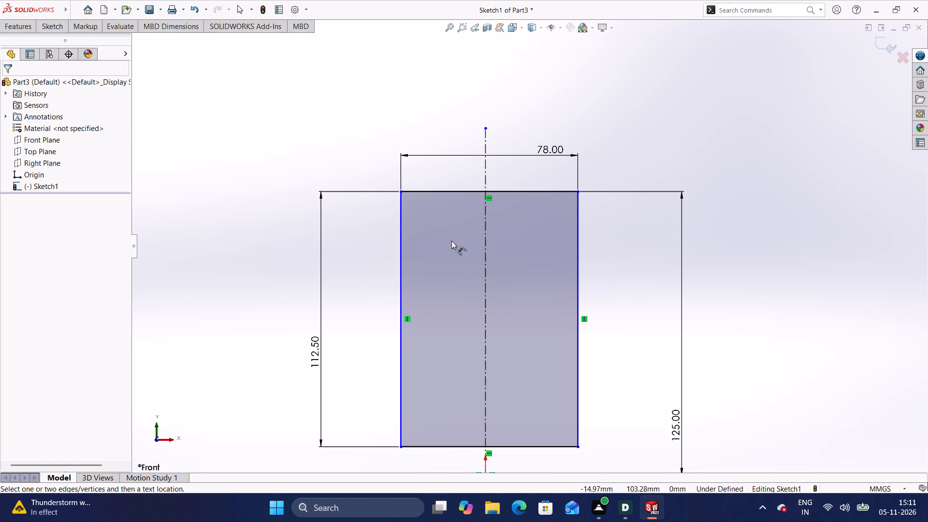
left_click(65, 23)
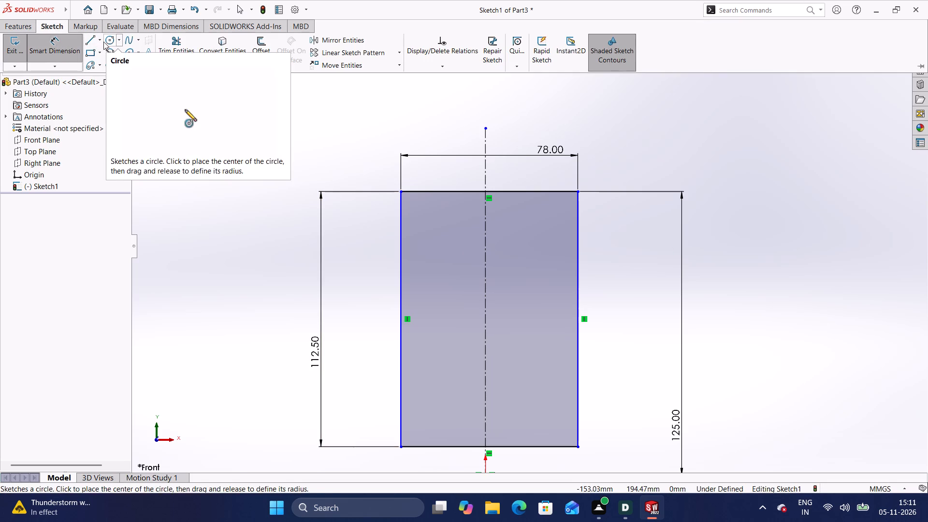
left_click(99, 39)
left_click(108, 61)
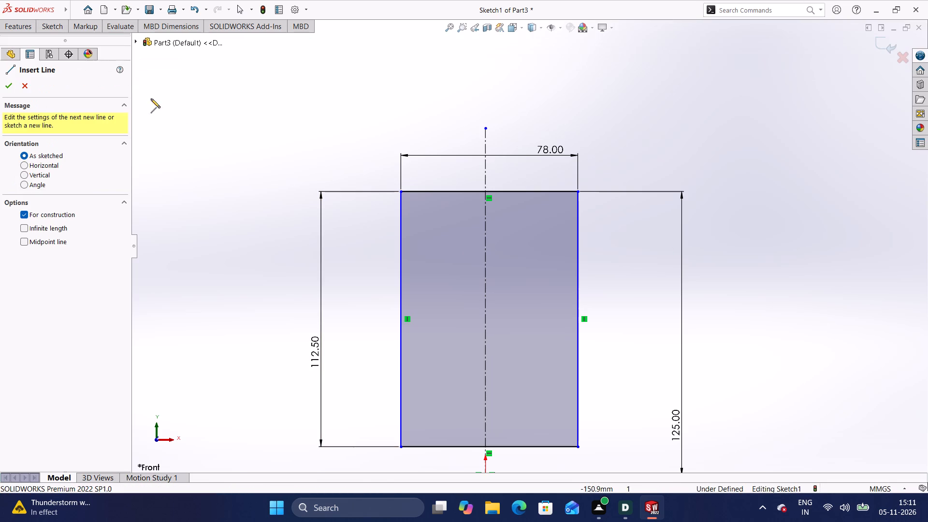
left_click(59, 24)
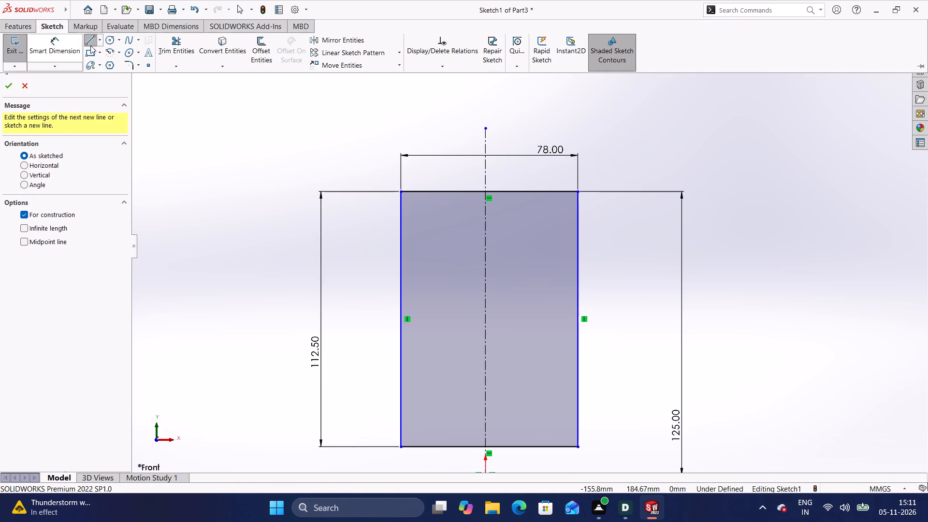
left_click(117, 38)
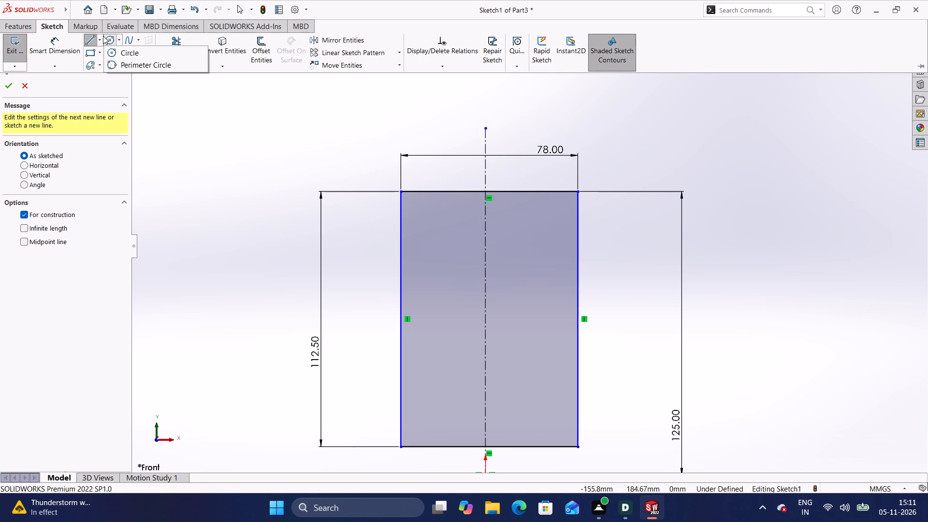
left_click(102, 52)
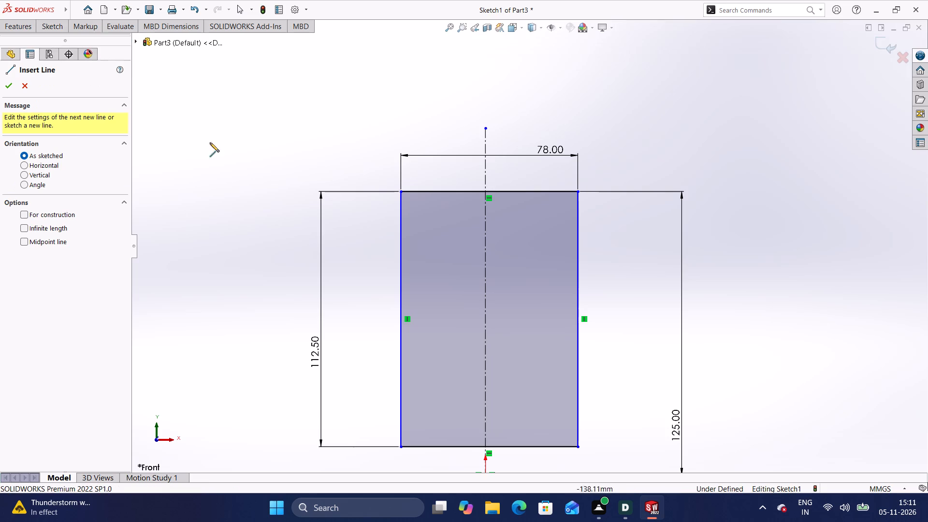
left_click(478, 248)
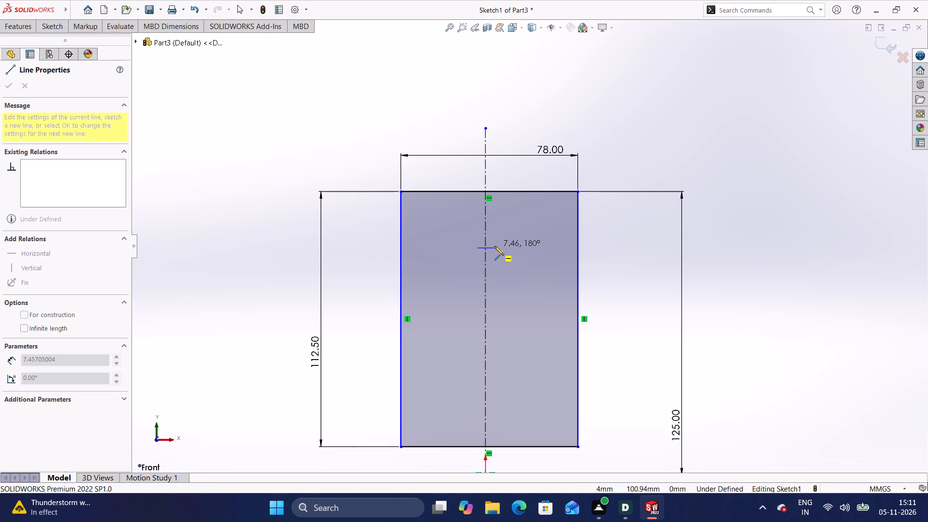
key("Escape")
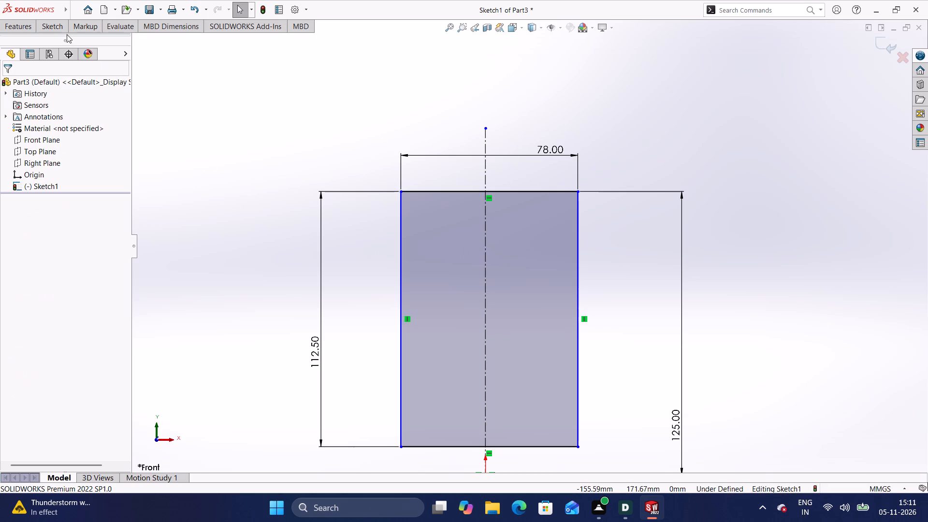
Sketch a short horizontal line about 5.4 mm long across the vertical centerline, about 103 mm above the horizontal centerline, inside the rectangle.
left_click(64, 31)
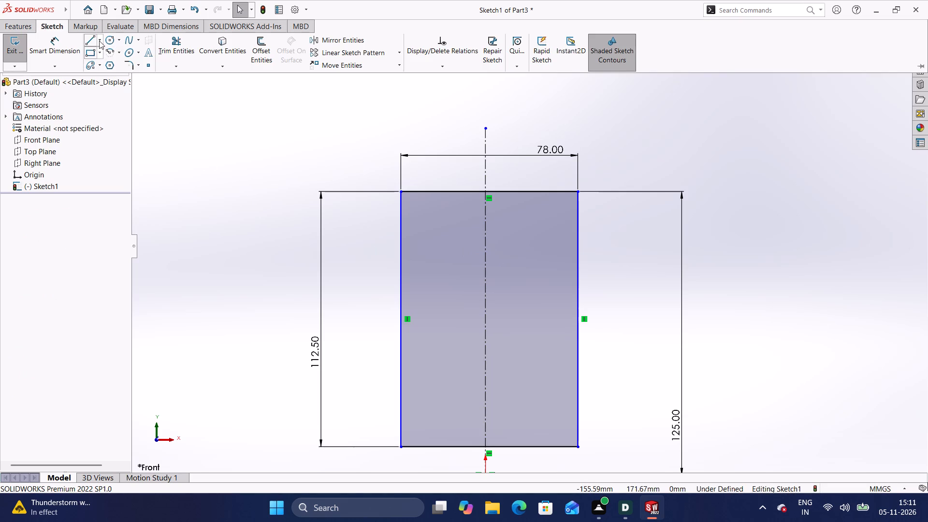
left_click(99, 41)
left_click(121, 54)
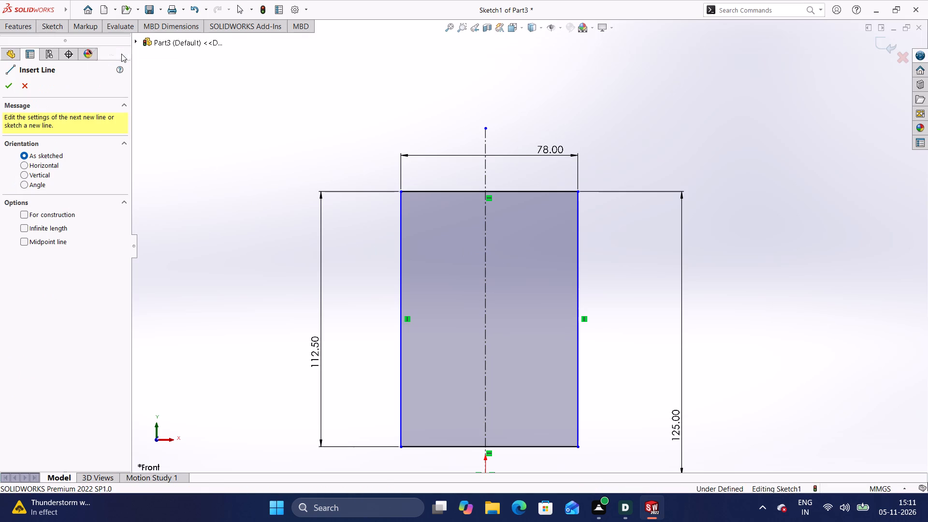
left_click(486, 242)
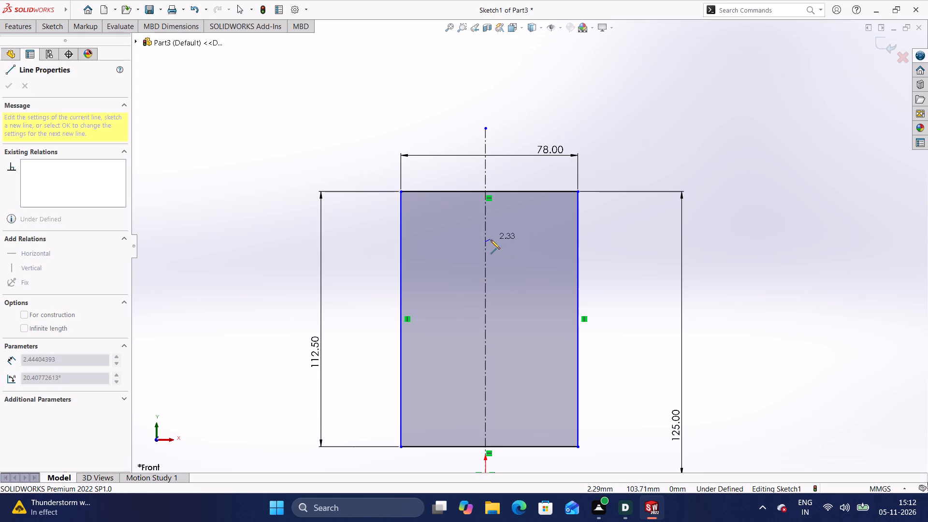
scroll(492, 243, "up", 3)
scroll(492, 243, "down", 4)
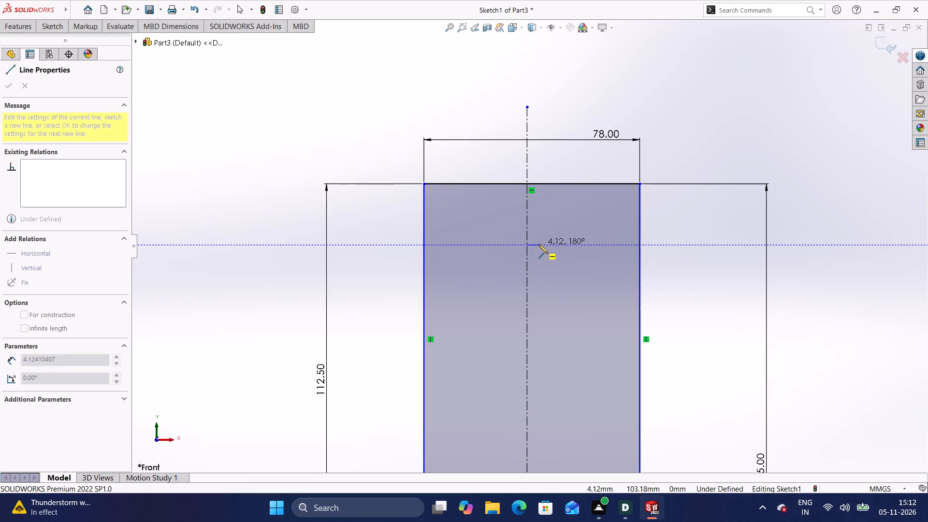
scroll(535, 243, "down", 4)
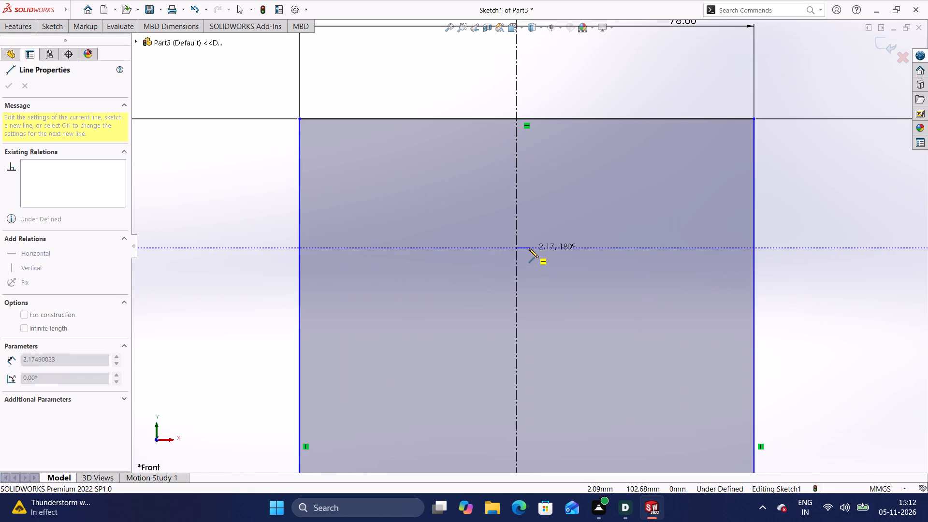
left_click(529, 248)
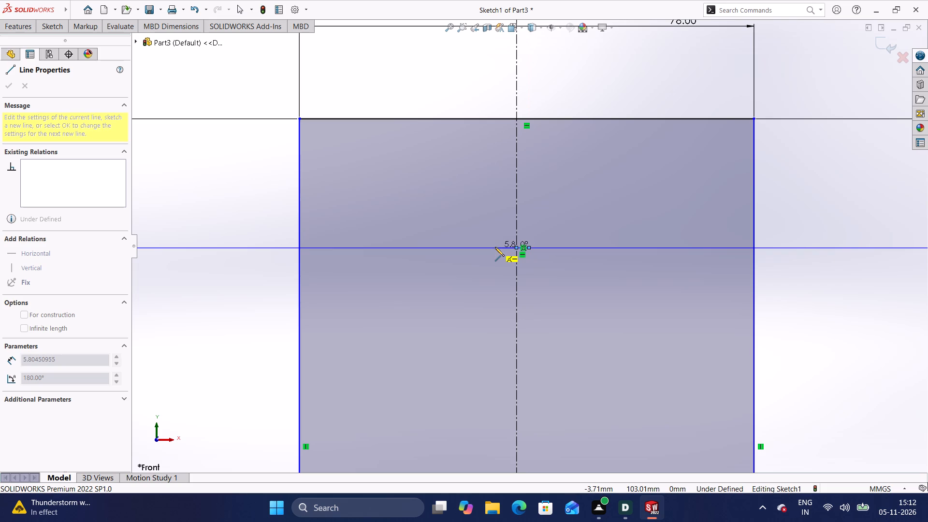
left_click(497, 249)
key("Escape")
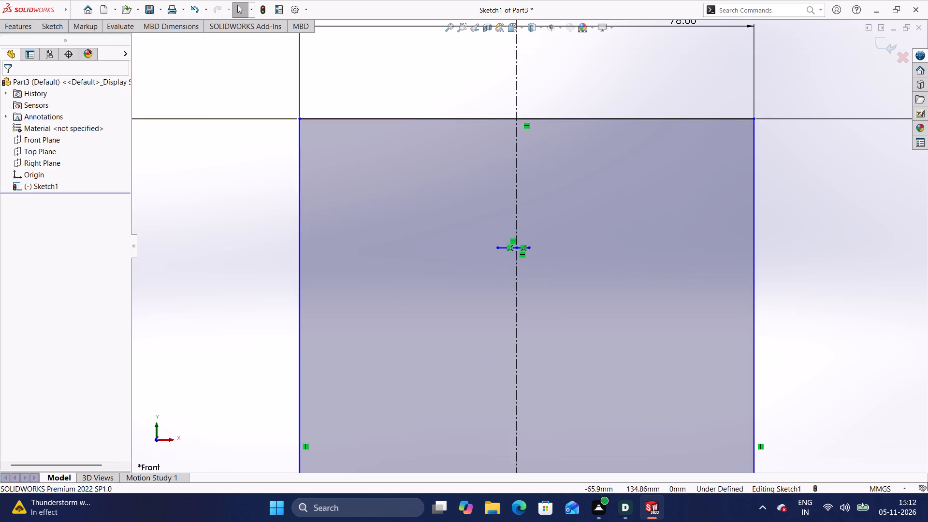
Dimension the short horizontal line inside the rectangle and set its length to 5 mm.
left_click(63, 31)
left_click(64, 45)
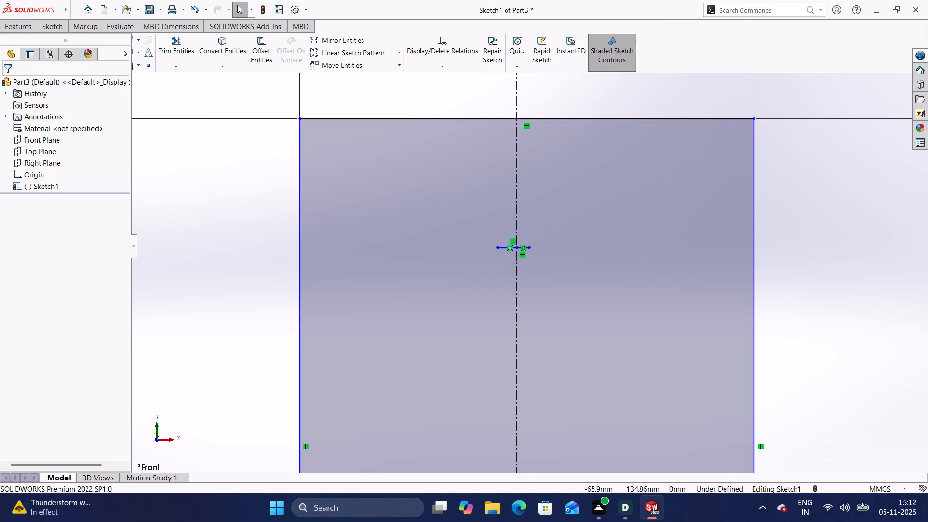
left_click(504, 247)
left_click(504, 281)
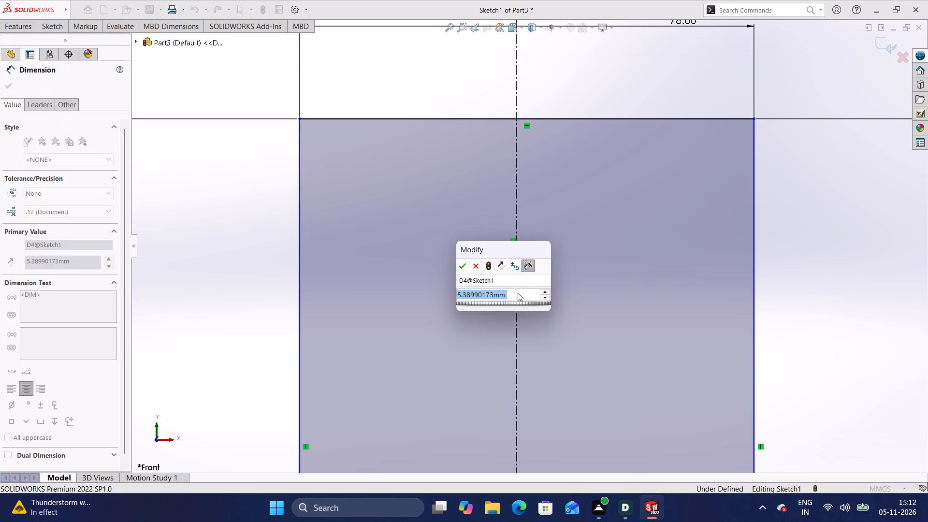
left_click(518, 293)
key("BackSpace")
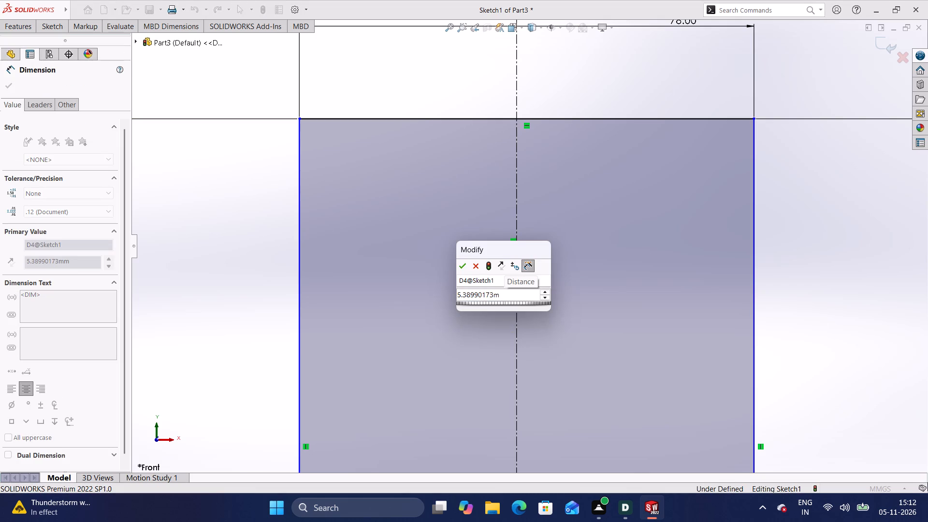
key("Delete")
key("BackSpace")
key("BackSpace")
key("BackSpace")
key("BackSpace")
key("BackSpace")
key("BackSpace")
key("BackSpace")
key("BackSpace")
key("BackSpace")
key("BackSpace")
key("BackSpace")
key("BackSpace")
key("BackSpace")
key("BackSpace")
key("BackSpace")
key("BackSpace")
key("BackSpace")
key("BackSpace")
key("BackSpace")
key("BackSpace")
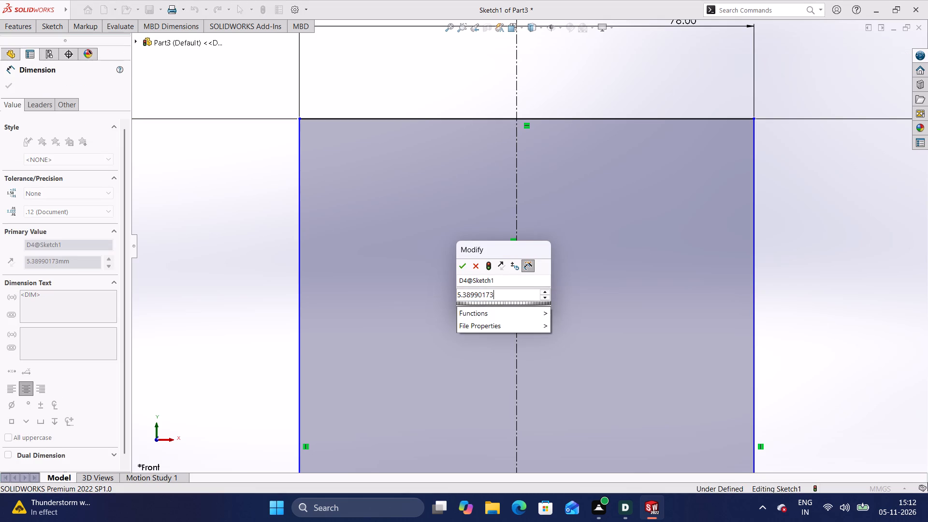
key("5")
key("Return")
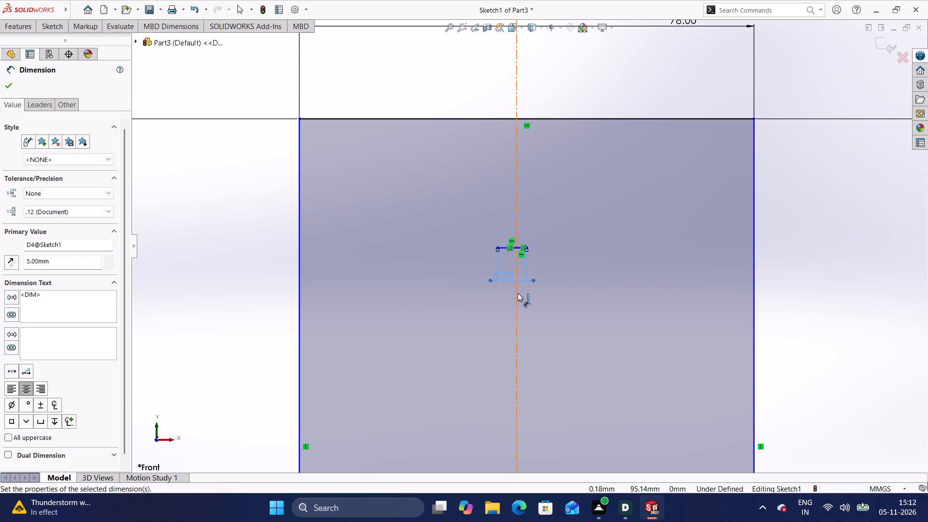
key("Escape")
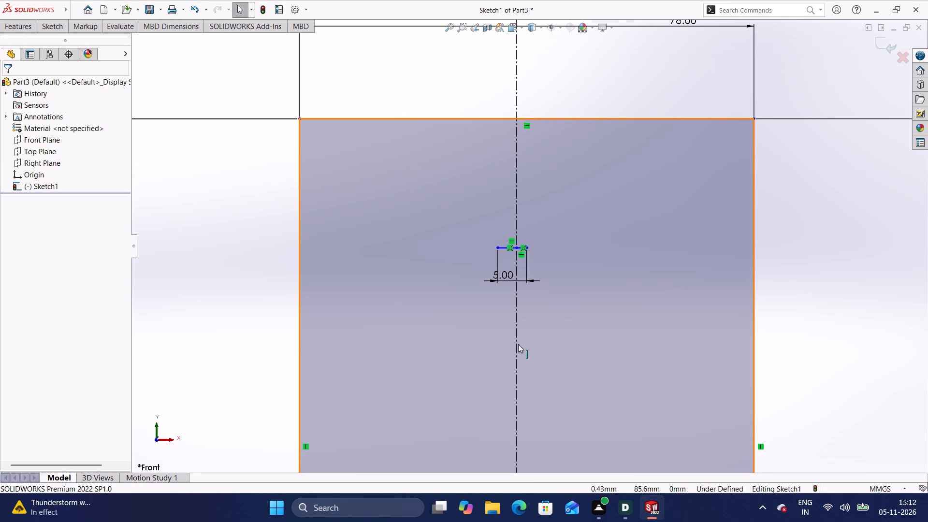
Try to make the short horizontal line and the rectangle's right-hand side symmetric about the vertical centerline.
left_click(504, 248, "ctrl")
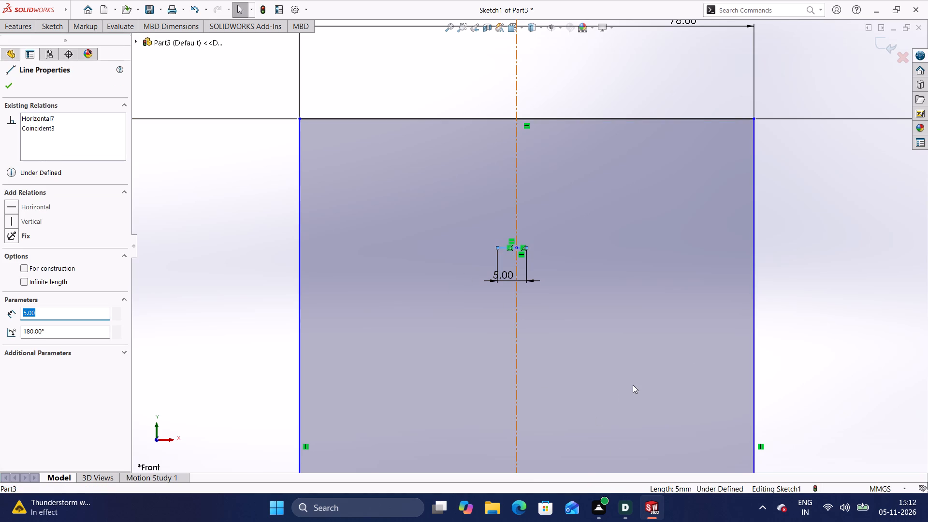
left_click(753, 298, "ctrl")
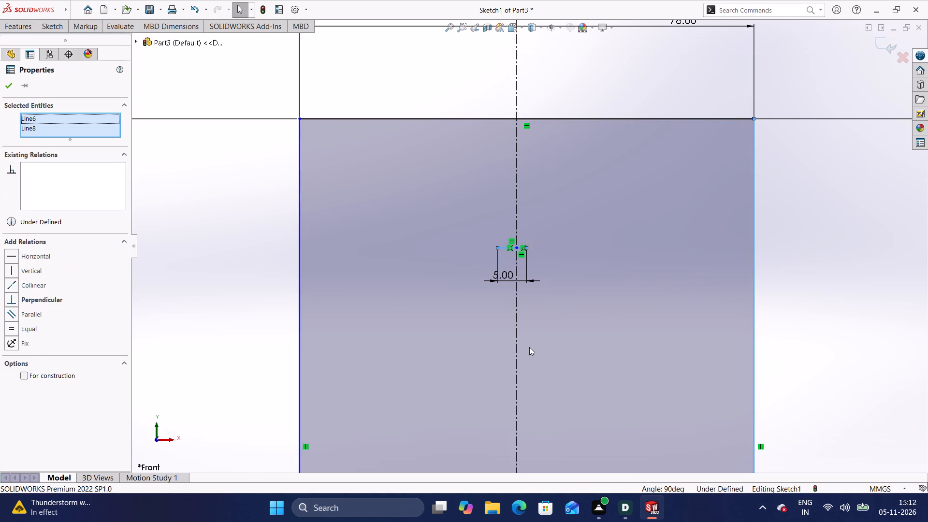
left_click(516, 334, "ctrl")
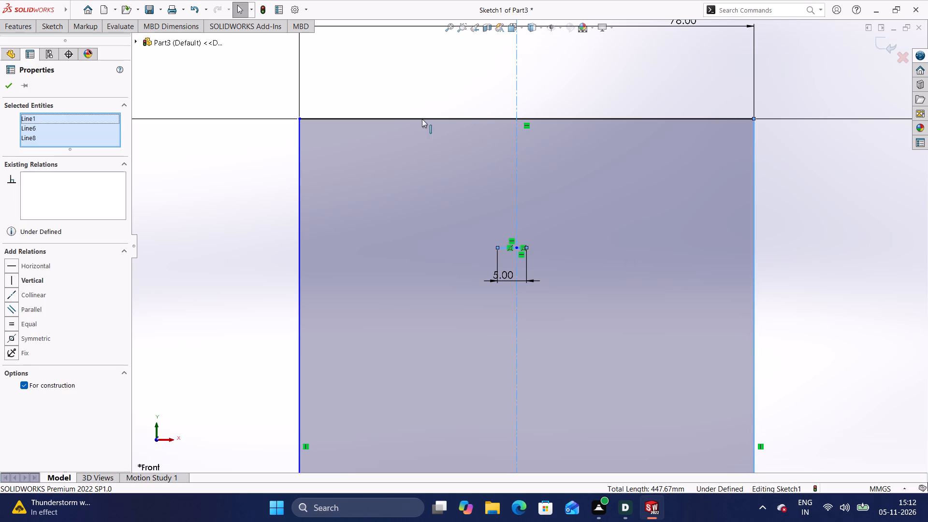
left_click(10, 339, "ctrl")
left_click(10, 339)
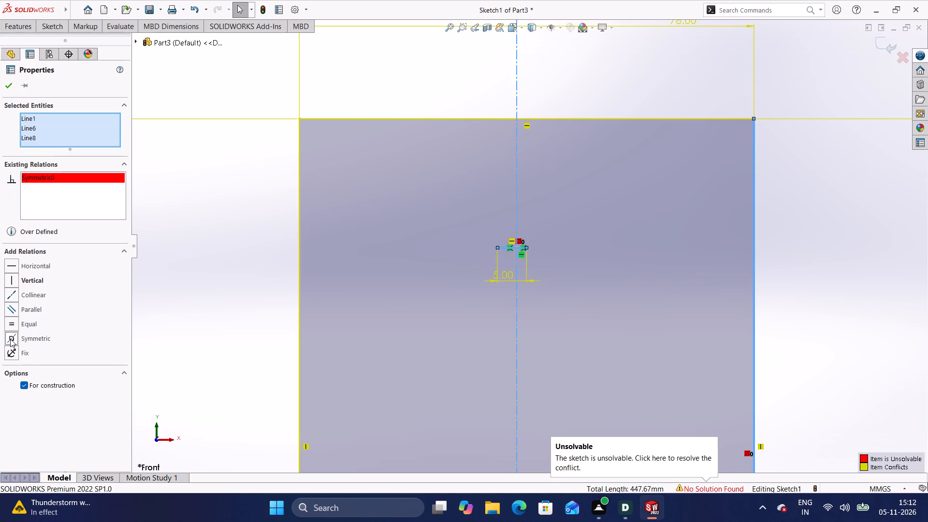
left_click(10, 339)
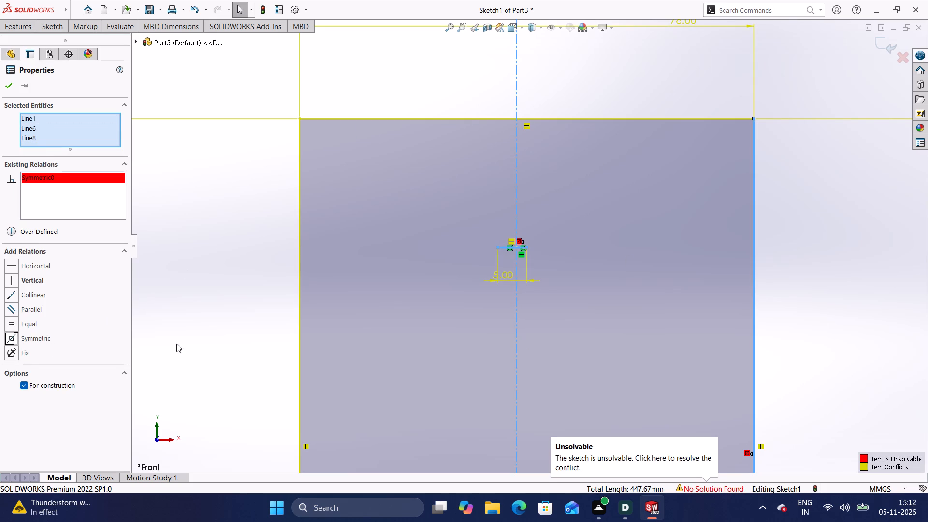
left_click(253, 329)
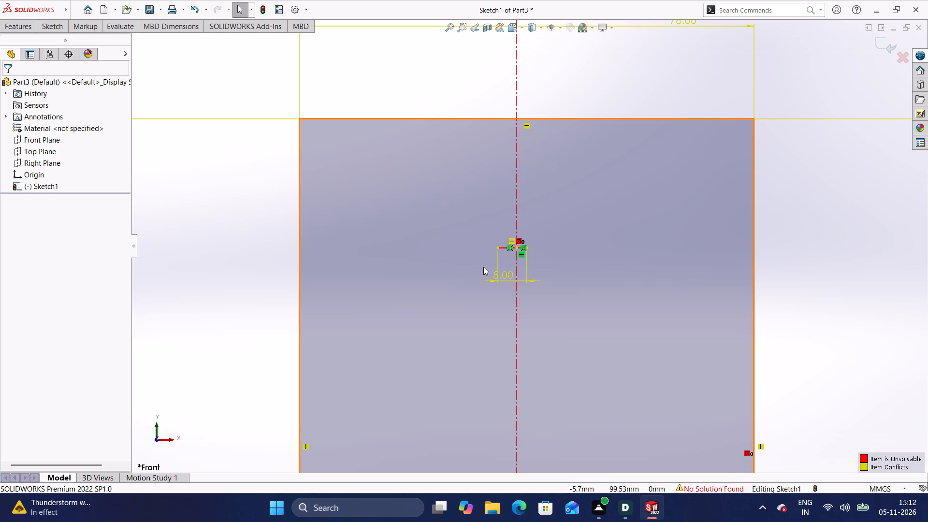
Undo the symmetric relation applied to the short horizontal line and the rectangle's right-hand side.
key("Escape")
key("ctrl+z")
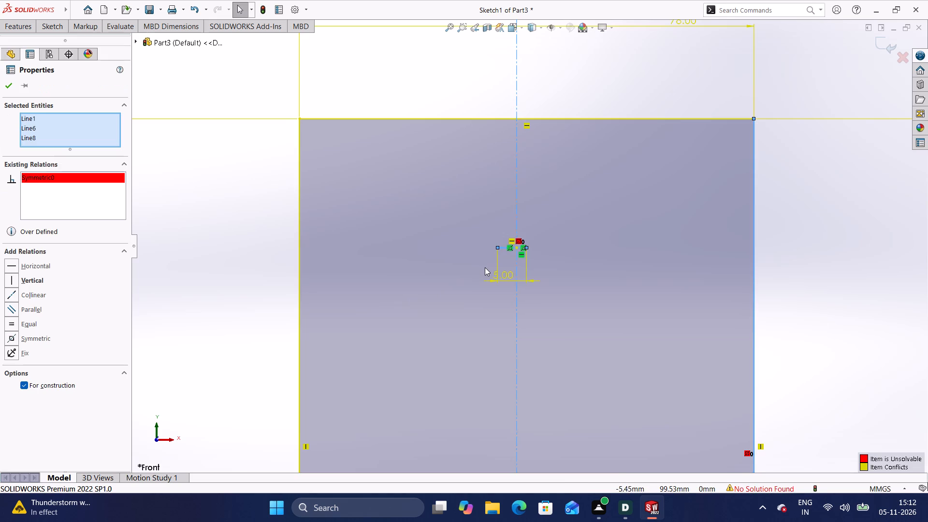
left_click(4, 87)
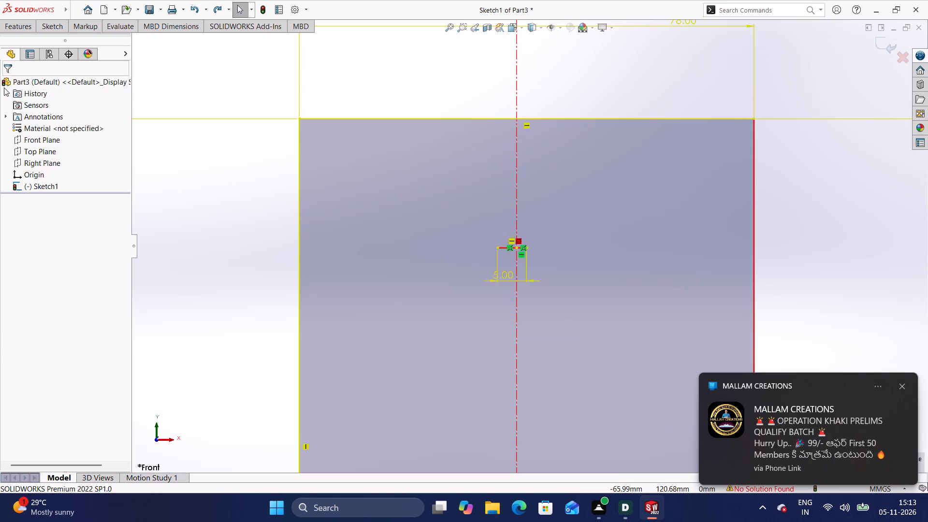
key("Escape")
key("ctrl+z")
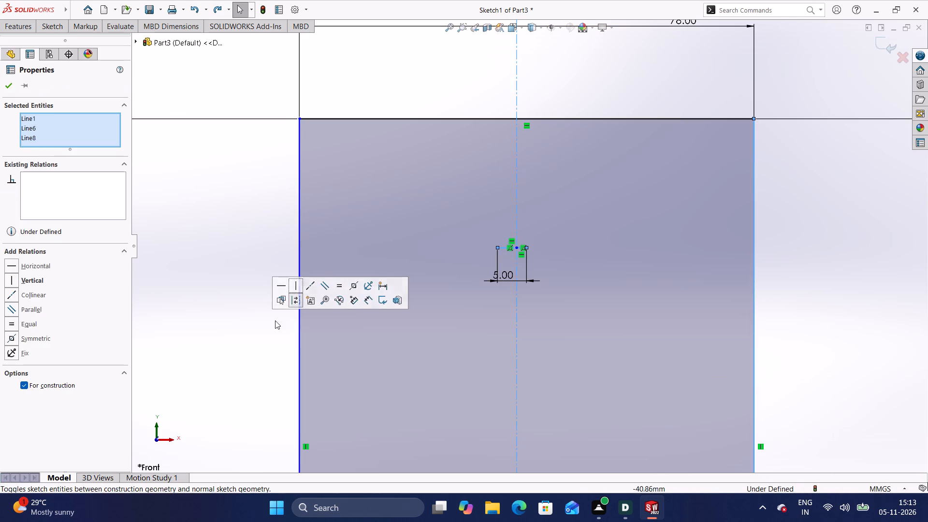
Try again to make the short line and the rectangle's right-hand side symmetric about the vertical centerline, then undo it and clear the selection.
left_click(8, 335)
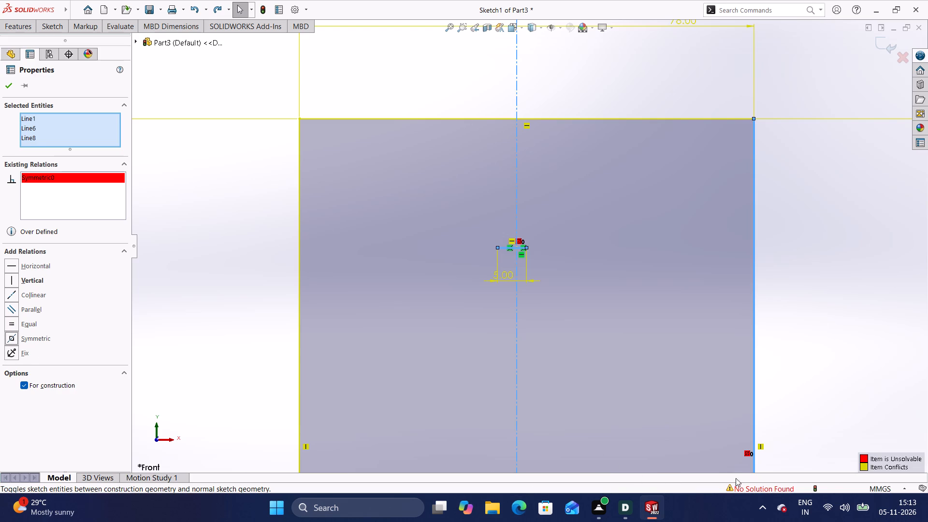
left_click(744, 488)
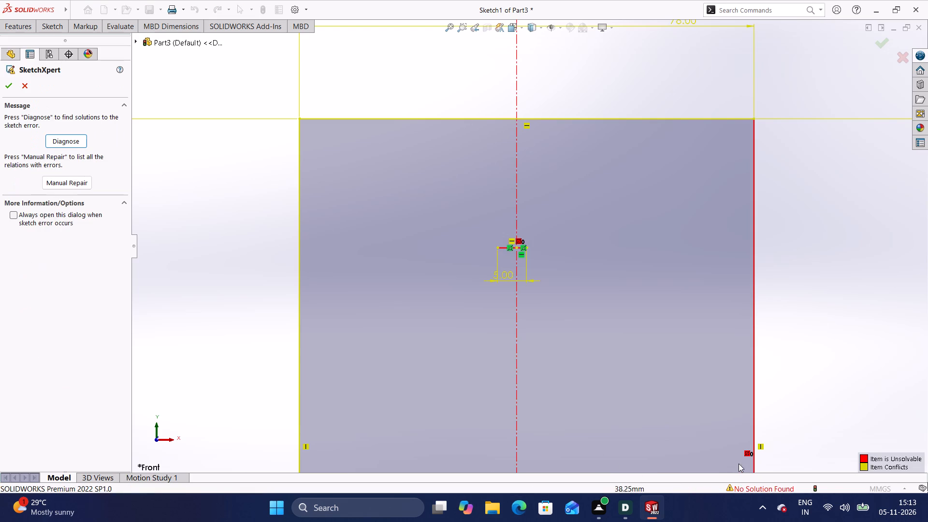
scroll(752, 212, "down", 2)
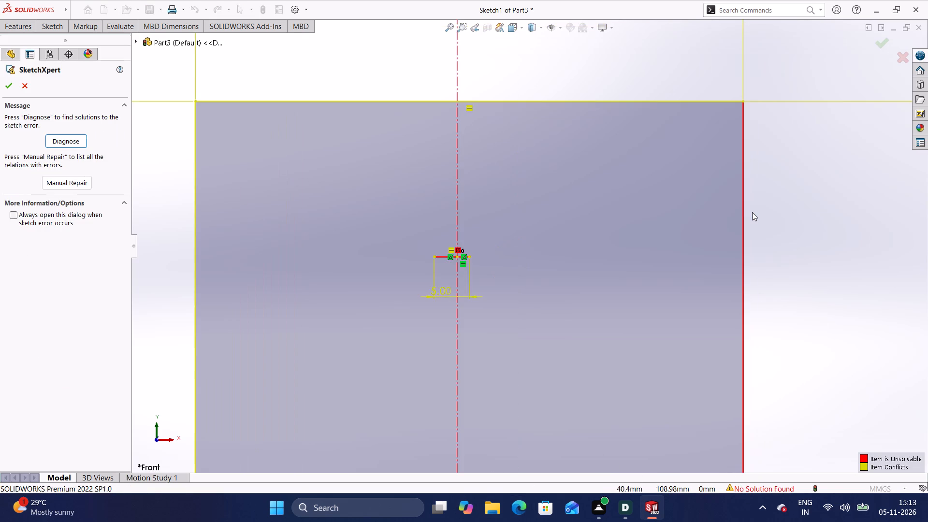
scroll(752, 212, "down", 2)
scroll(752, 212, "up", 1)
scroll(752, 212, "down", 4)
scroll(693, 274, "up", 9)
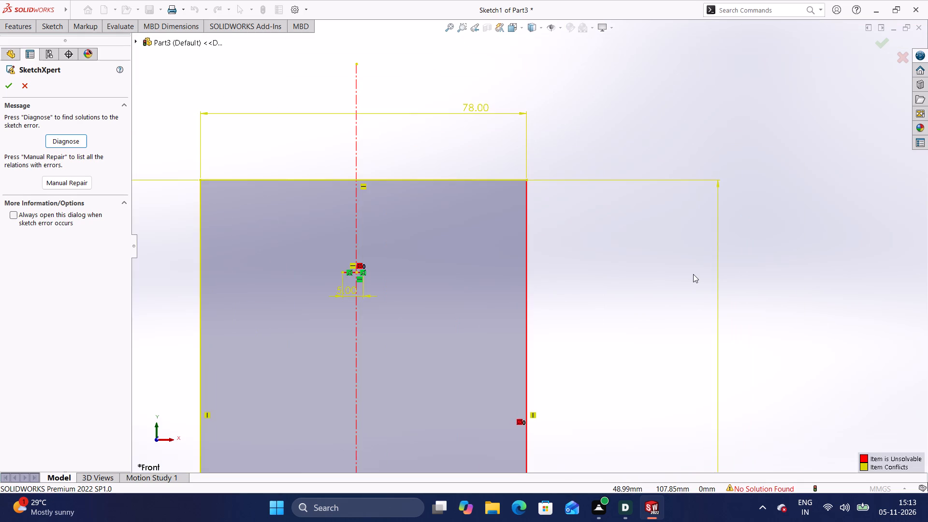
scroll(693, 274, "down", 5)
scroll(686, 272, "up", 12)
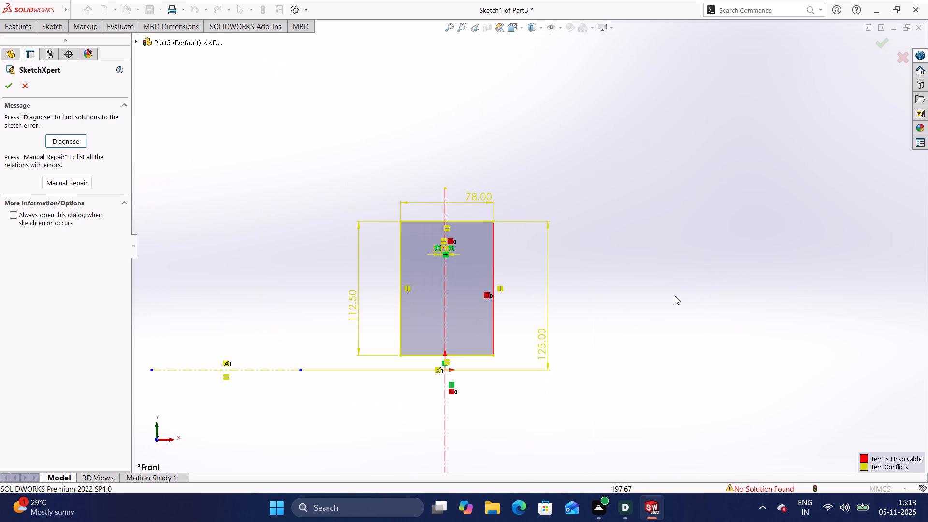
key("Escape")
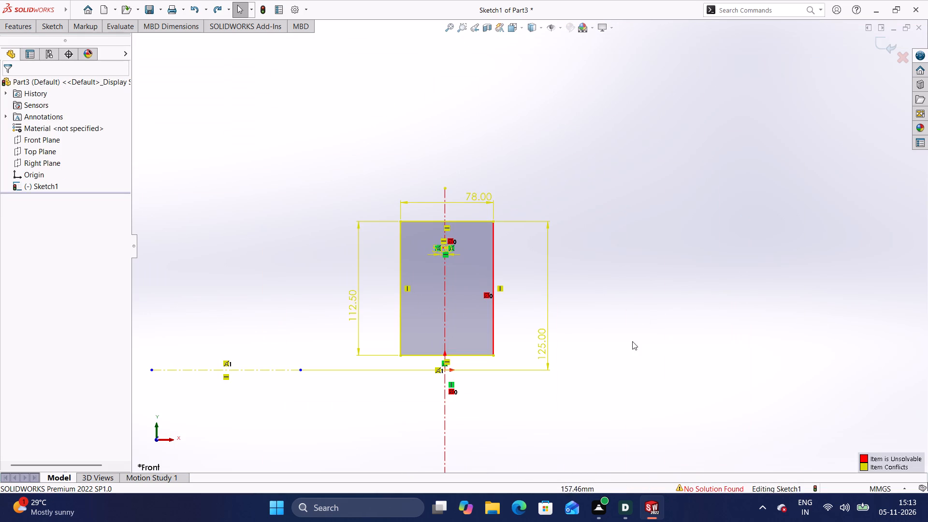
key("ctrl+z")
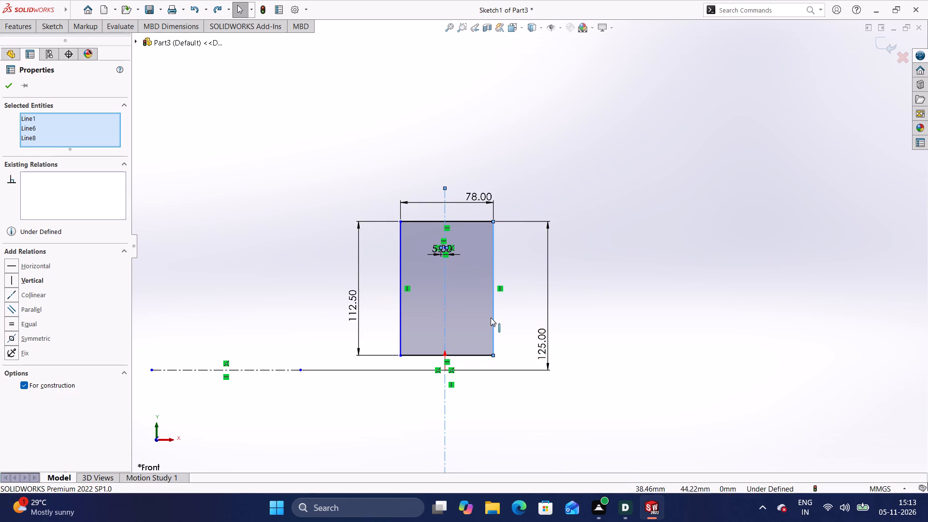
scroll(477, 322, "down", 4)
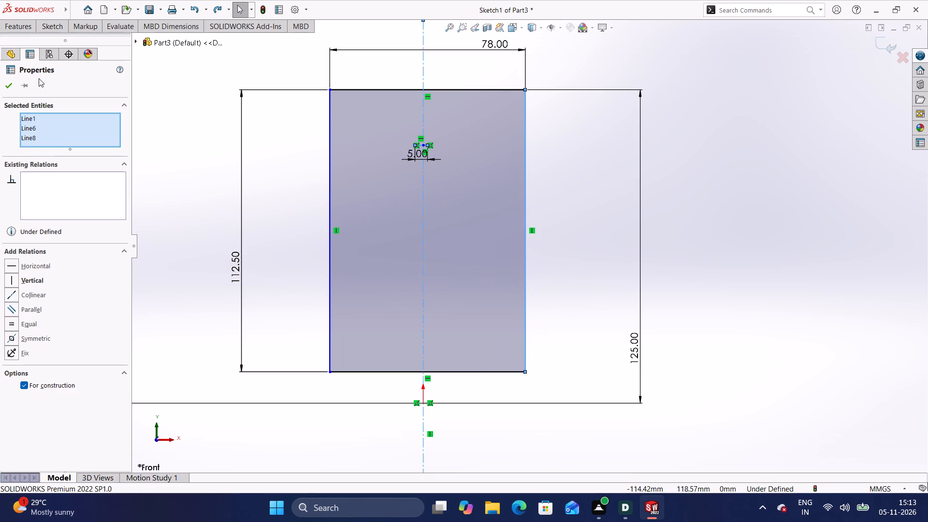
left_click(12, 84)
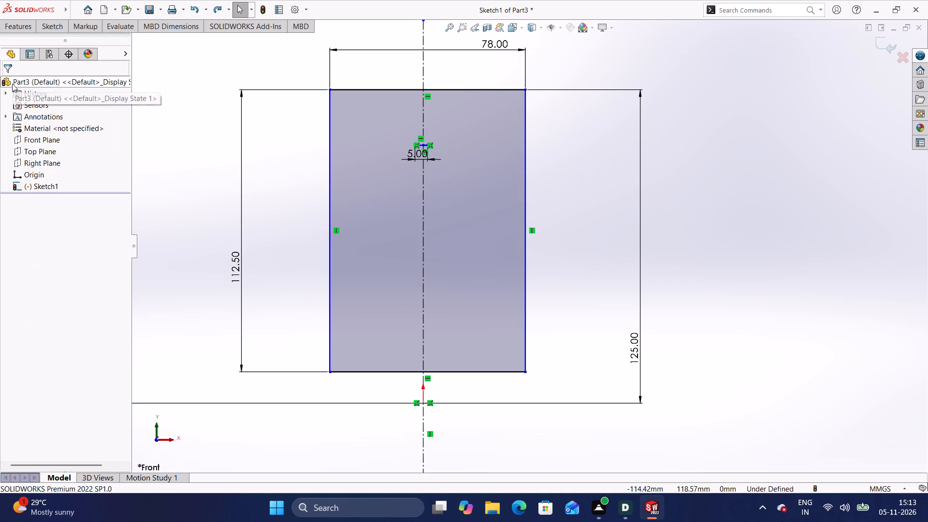
Make the rectangle's two vertical sides symmetric about the vertical centerline.
left_click(329, 272, "ctrl")
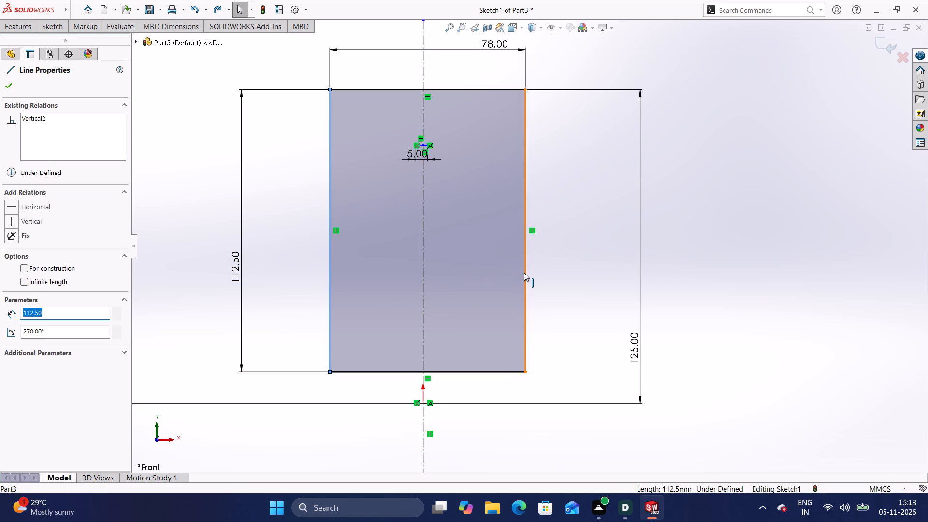
left_click(524, 277, "ctrl")
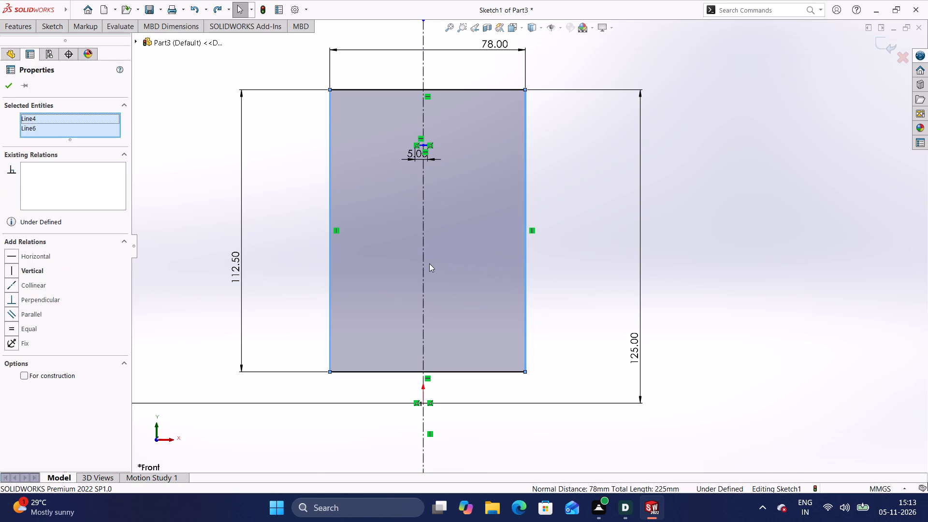
left_click(424, 270, "ctrl")
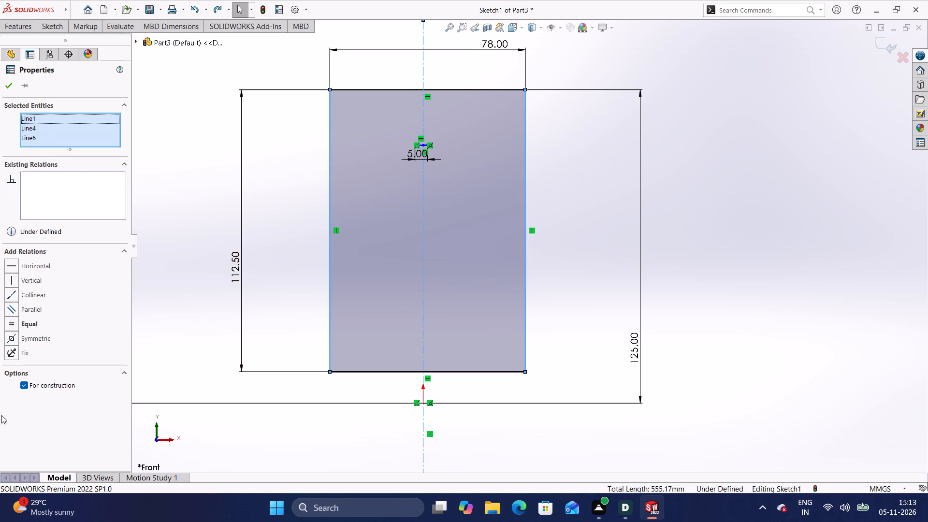
left_click(13, 339)
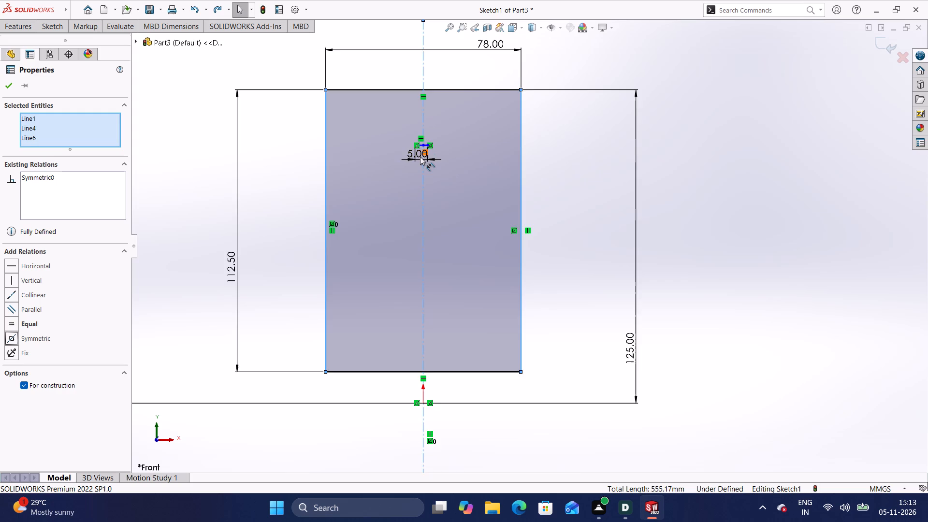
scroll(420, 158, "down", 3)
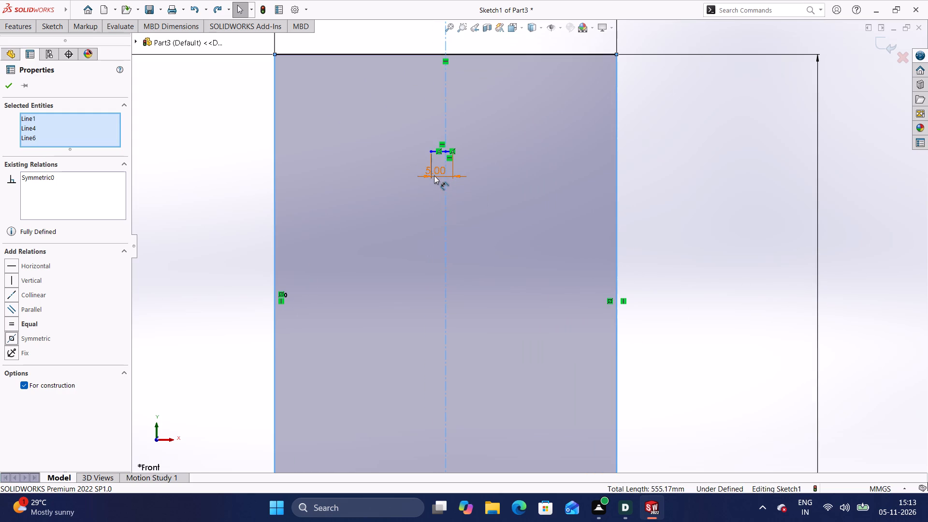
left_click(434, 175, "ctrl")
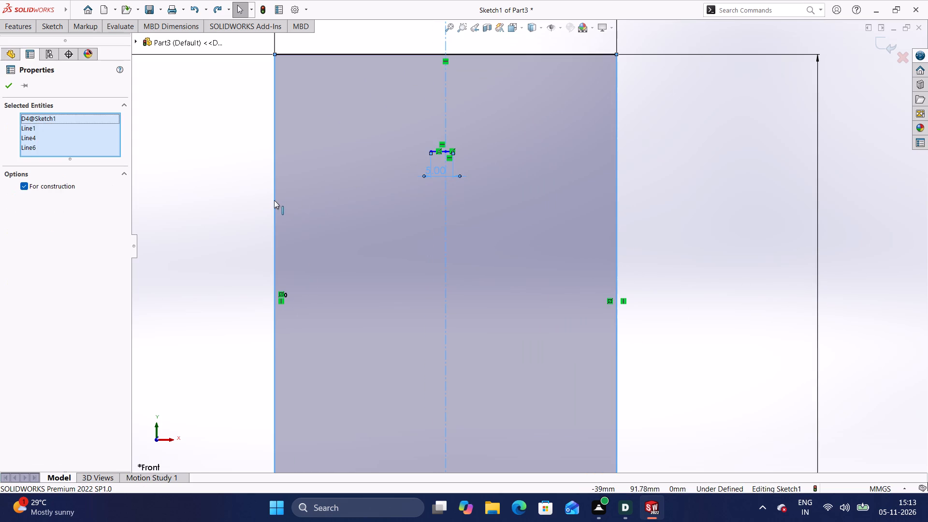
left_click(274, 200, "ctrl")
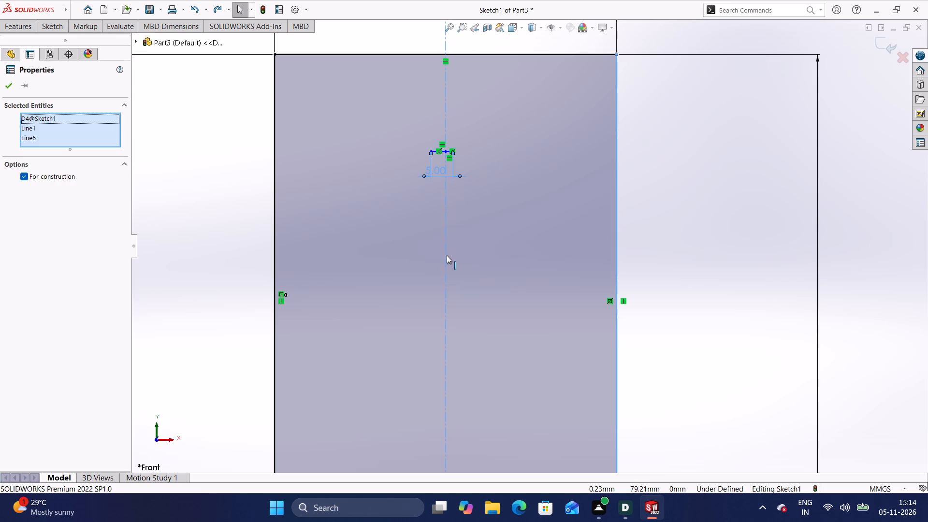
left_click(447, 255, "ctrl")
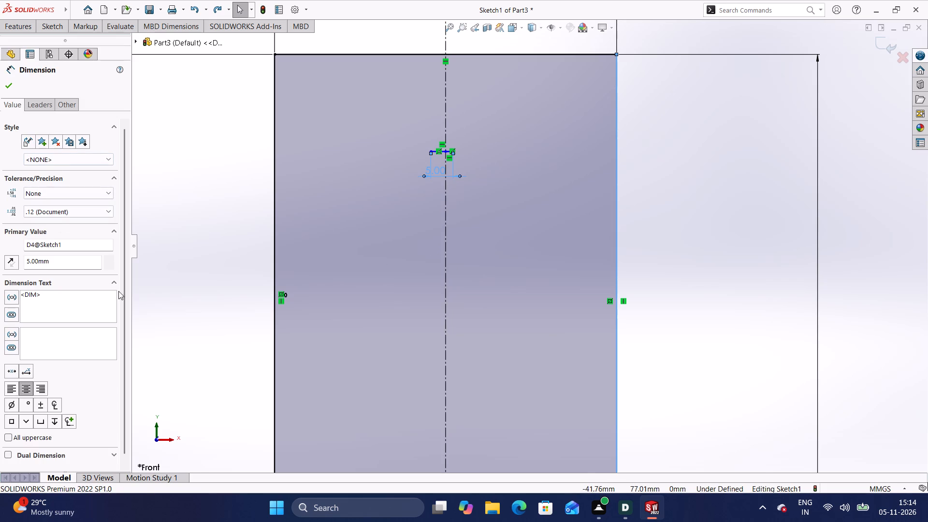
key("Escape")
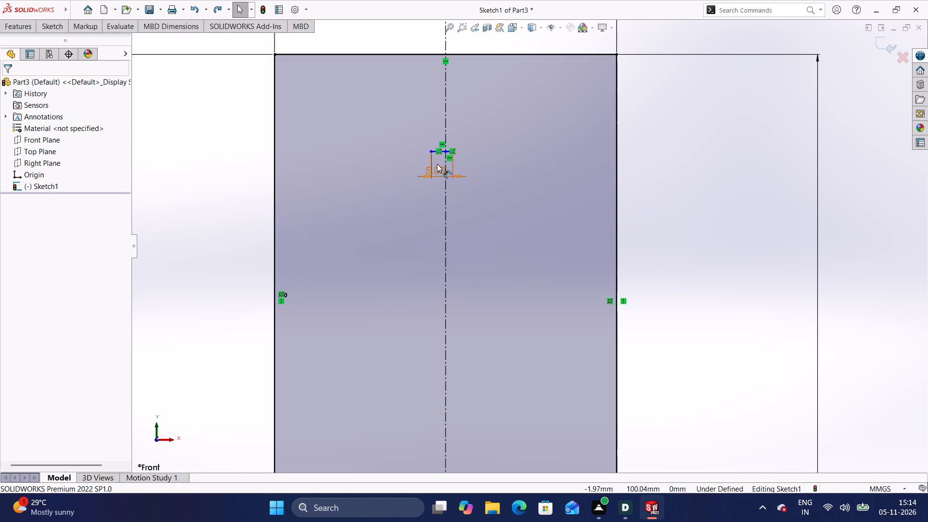
Dimension the vertical distance from the rectangle's upper side to the short line's left endpoint and set it to 18 mm.
left_click(61, 27)
left_click(70, 50)
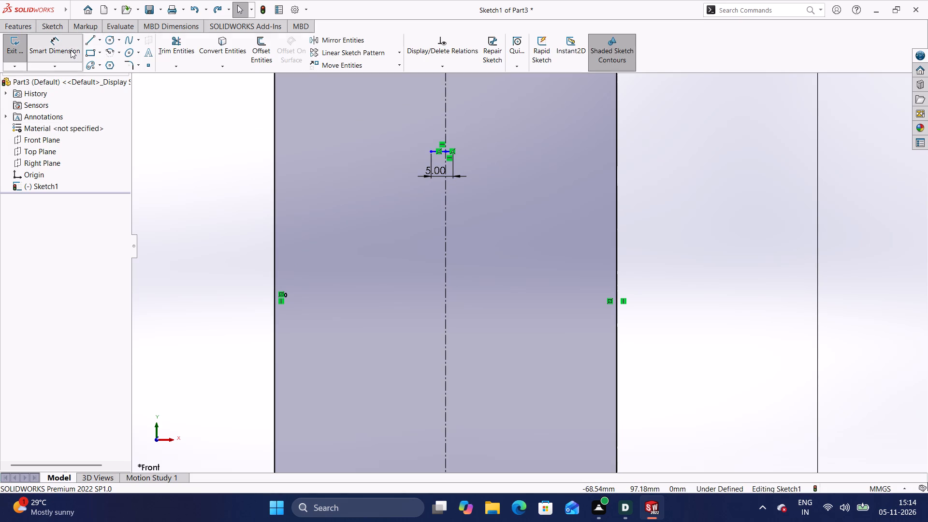
left_click(441, 54)
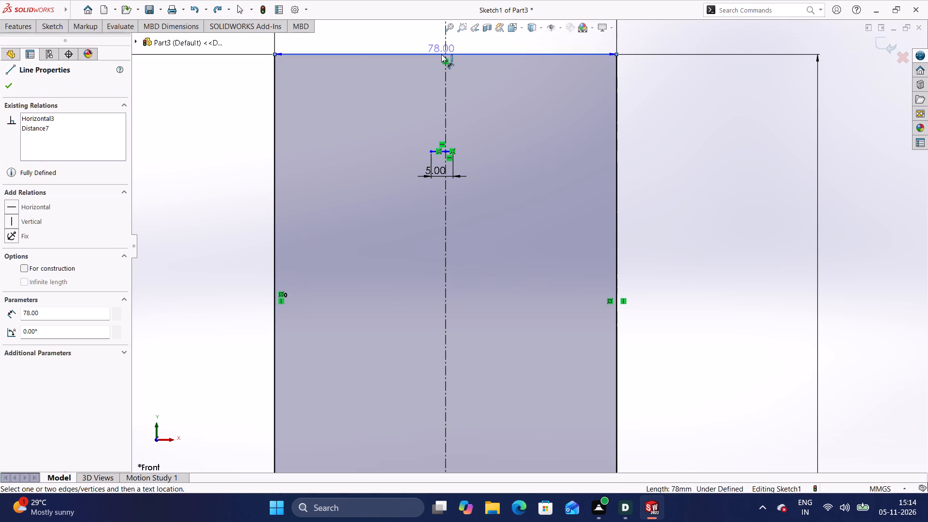
left_click(430, 151)
left_click(236, 141)
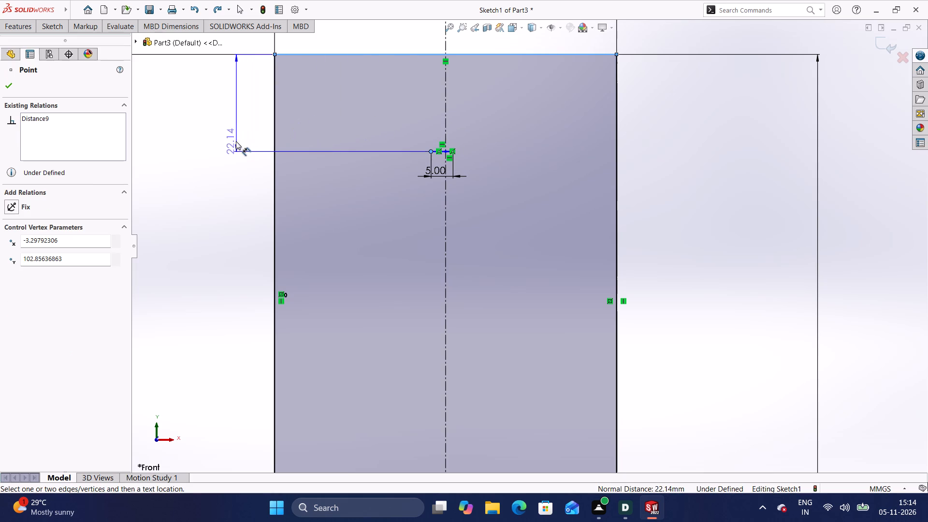
left_click(252, 153)
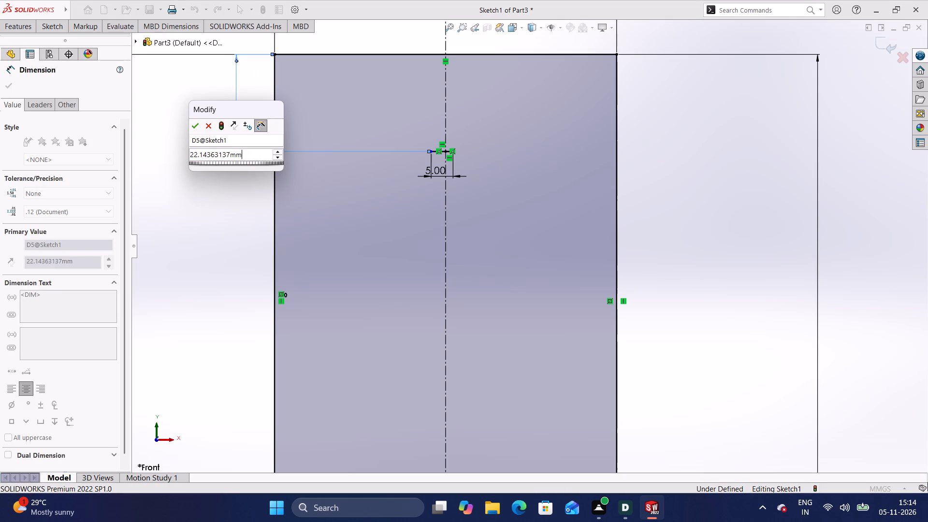
key("BackSpace")
key("BackSpace")
key("BackSpace")
key("BackSpace")
key("BackSpace")
key("BackSpace")
key("BackSpace")
key("BackSpace")
key("BackSpace")
key("BackSpace")
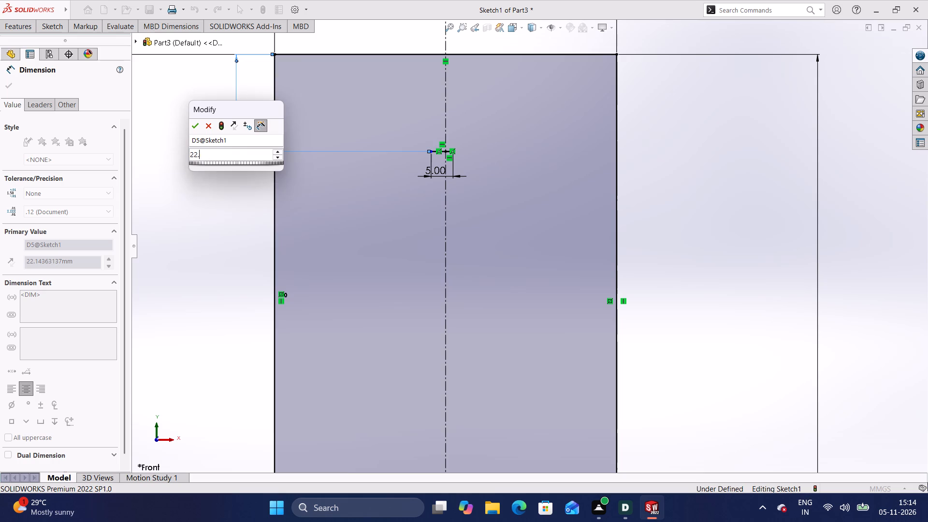
key("BackSpace")
key("BackSpace")
key("BackSpace")
key("BackSpace")
type("18")
key("Return")
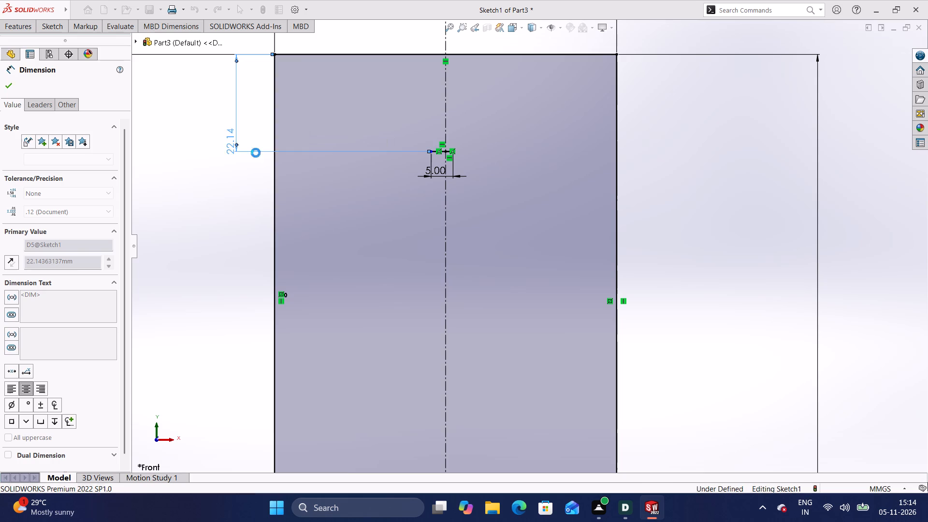
left_click(256, 153)
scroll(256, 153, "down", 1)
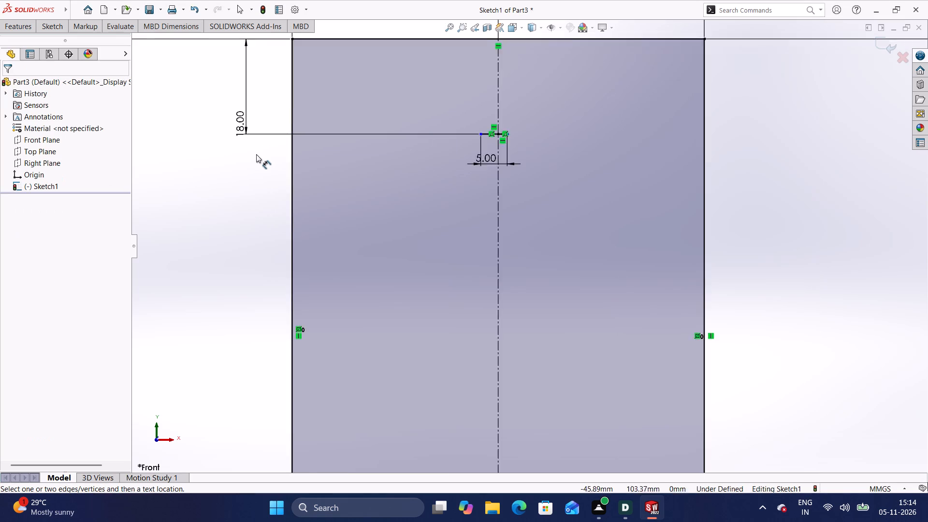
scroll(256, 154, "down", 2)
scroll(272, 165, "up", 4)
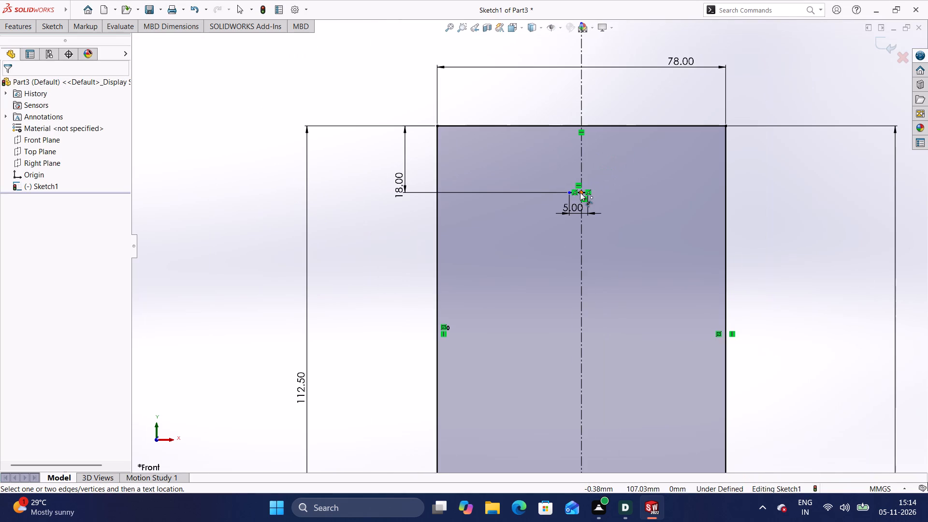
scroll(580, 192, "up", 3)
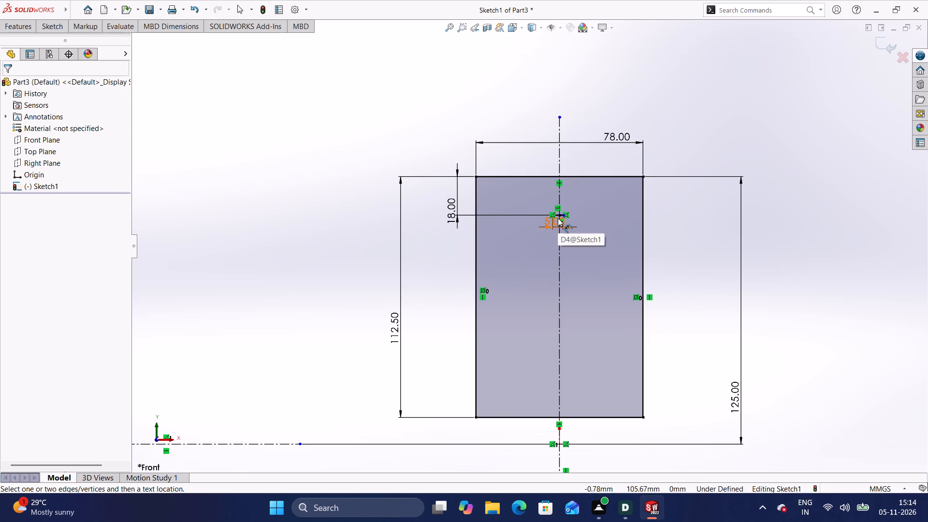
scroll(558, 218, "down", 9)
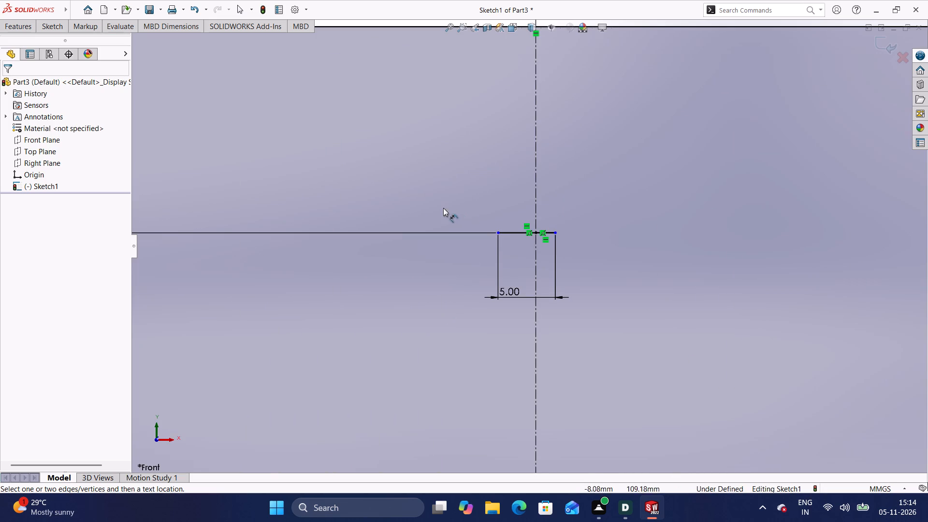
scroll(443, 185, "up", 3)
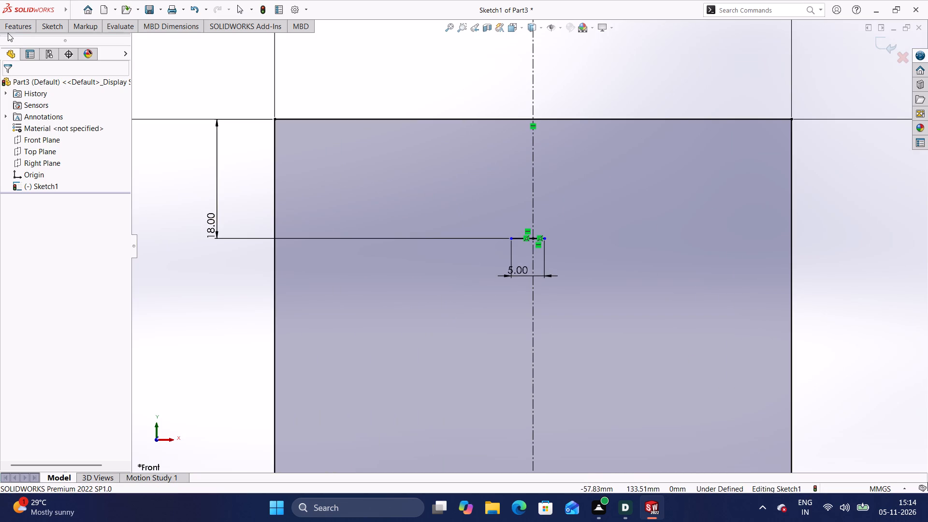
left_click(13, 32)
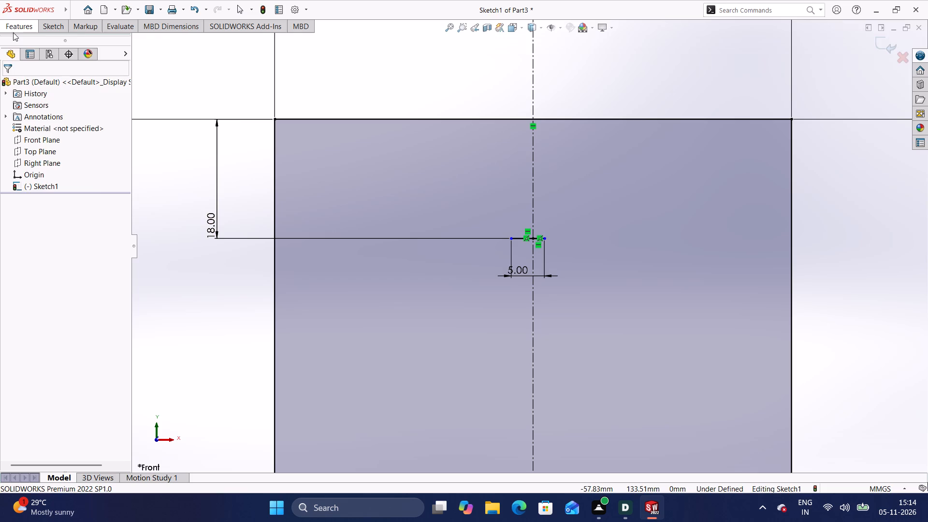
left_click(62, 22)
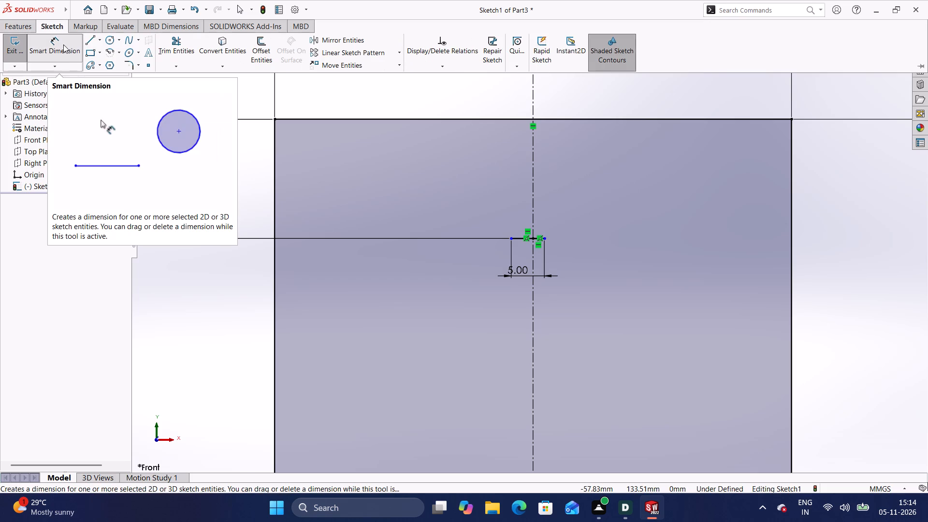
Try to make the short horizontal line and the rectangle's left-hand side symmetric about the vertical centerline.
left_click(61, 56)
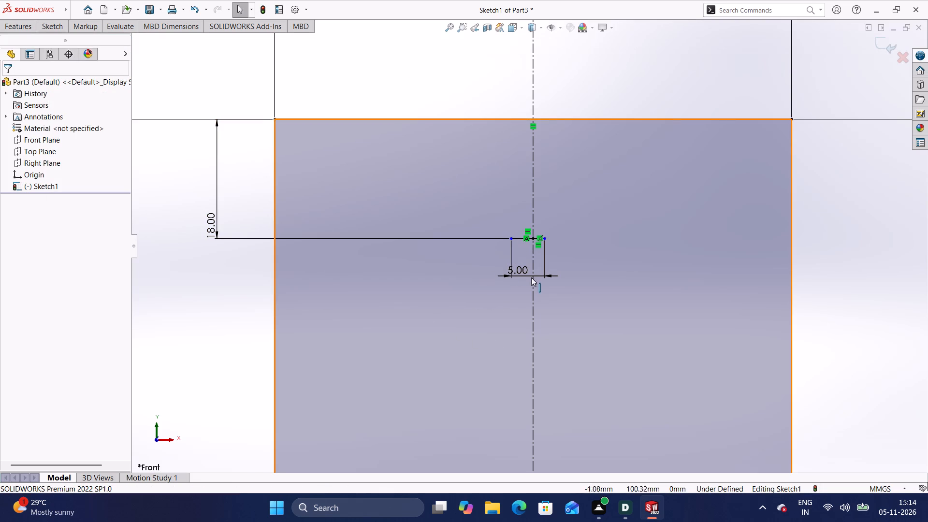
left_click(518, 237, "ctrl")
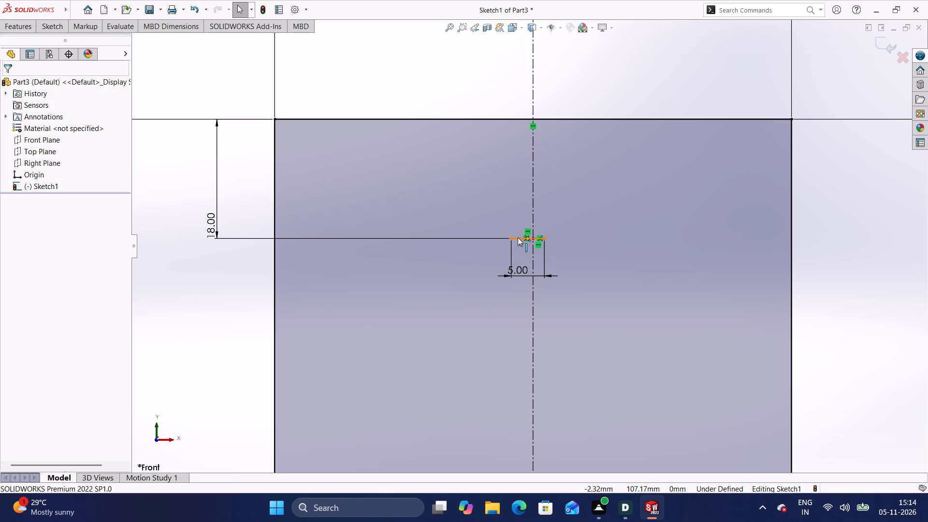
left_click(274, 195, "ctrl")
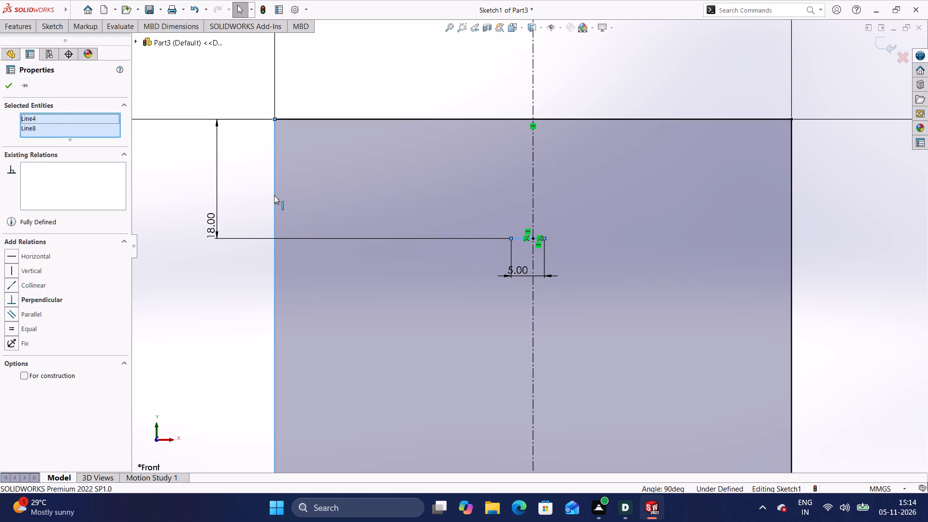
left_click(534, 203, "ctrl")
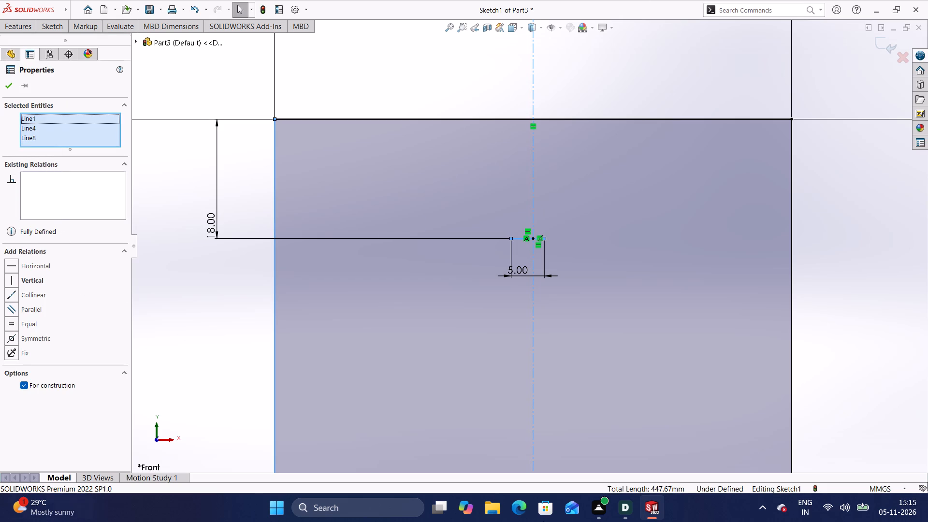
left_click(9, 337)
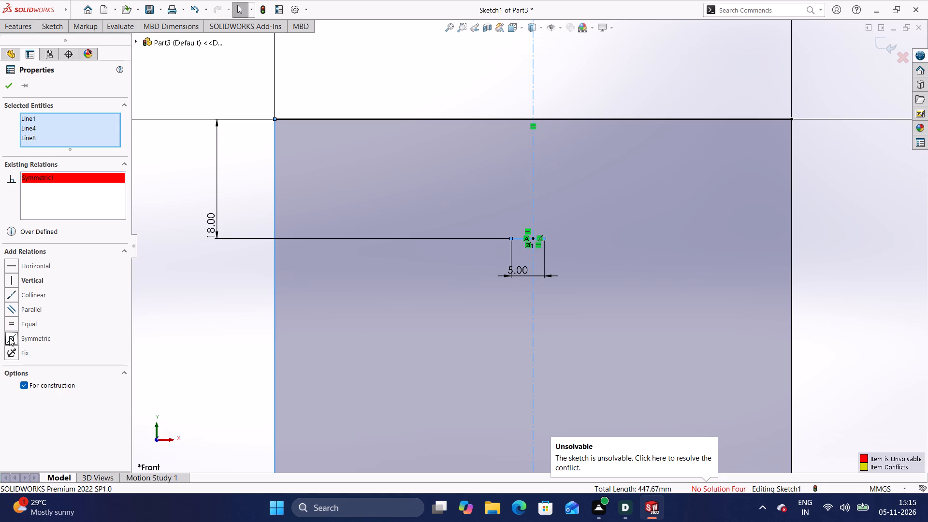
Diagnose the sketch conflict with SketchXpert and examine the first proposed solution on the short line and the rectangle's left-hand side.
left_click(699, 489)
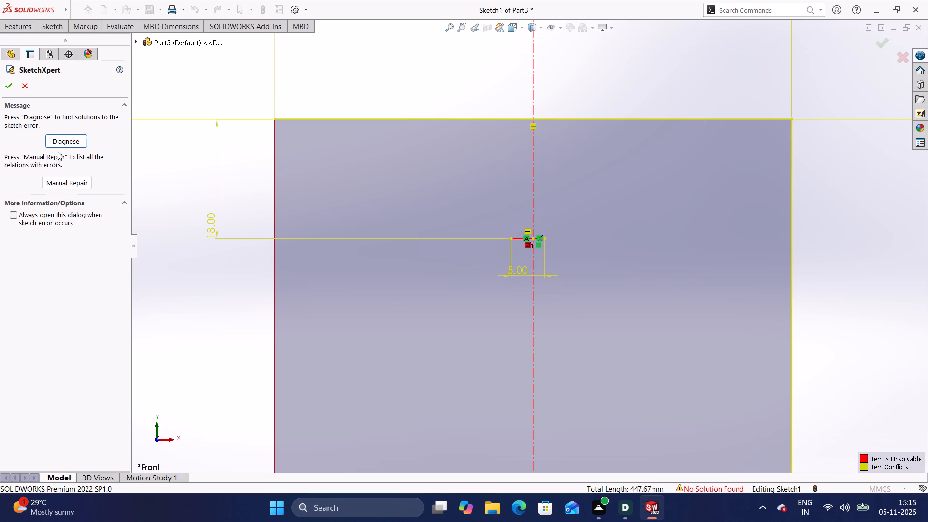
left_click(69, 141)
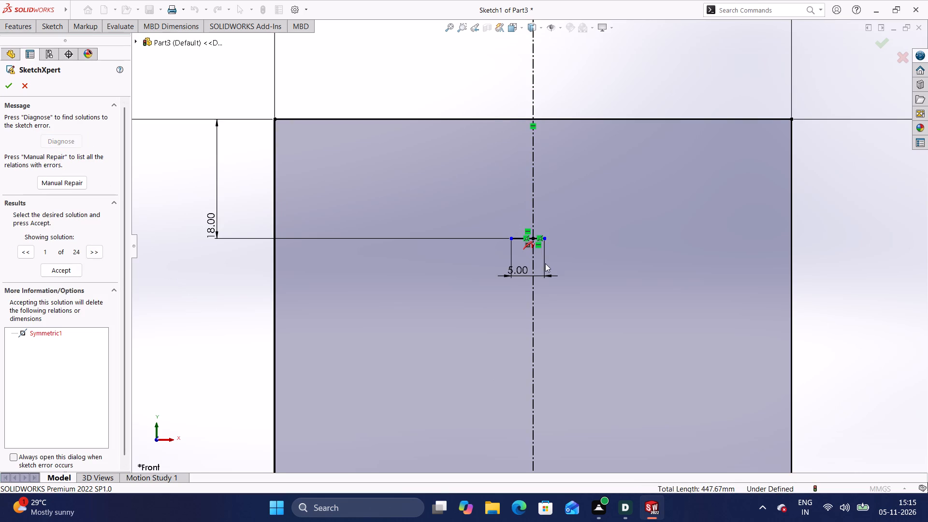
scroll(528, 248, "down", 8)
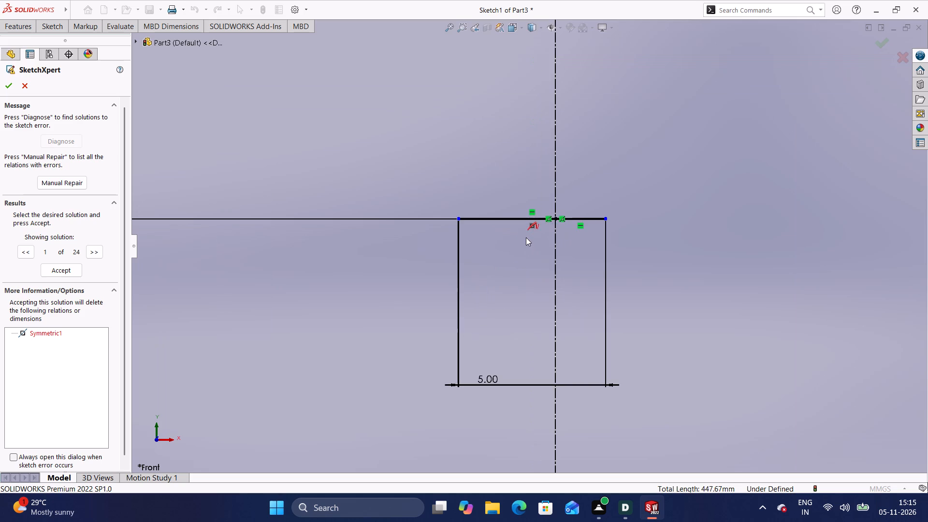
scroll(532, 222, "down", 10)
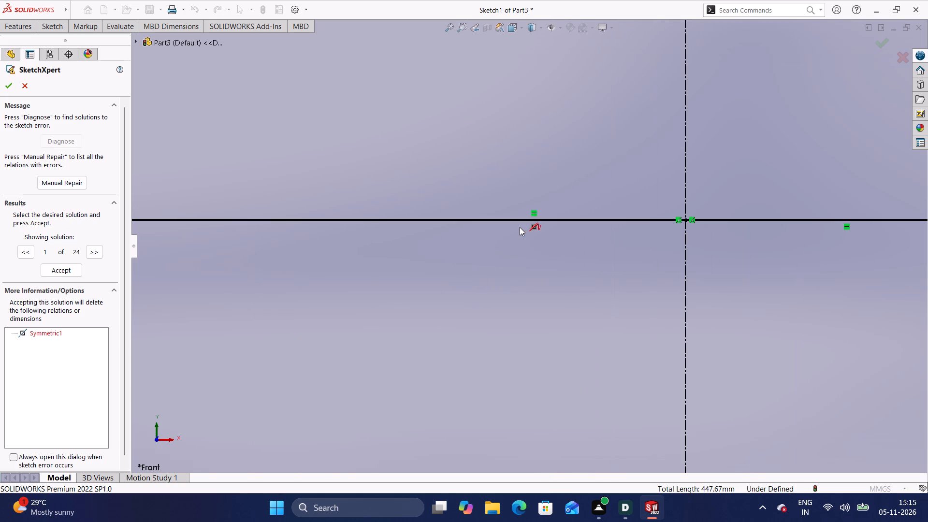
left_click(536, 226)
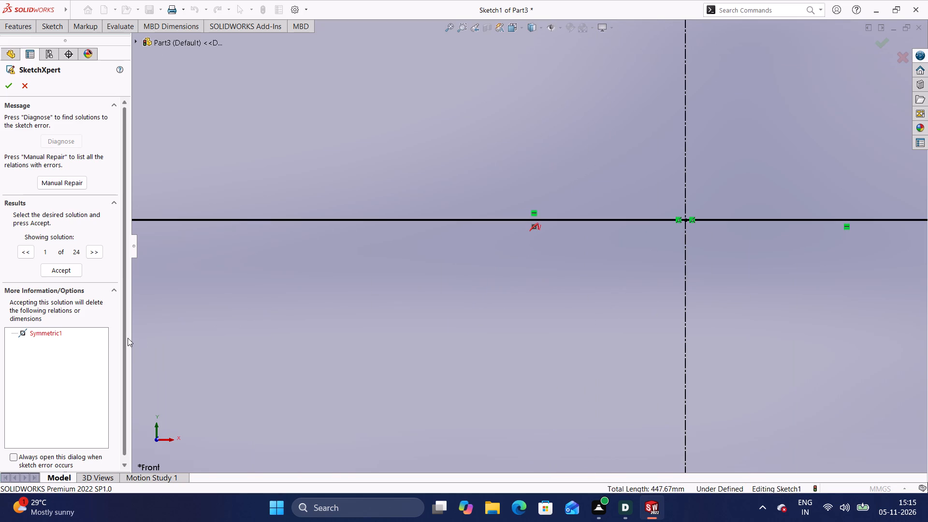
scroll(128, 338, "up", 4)
scroll(275, 300, "up", 13)
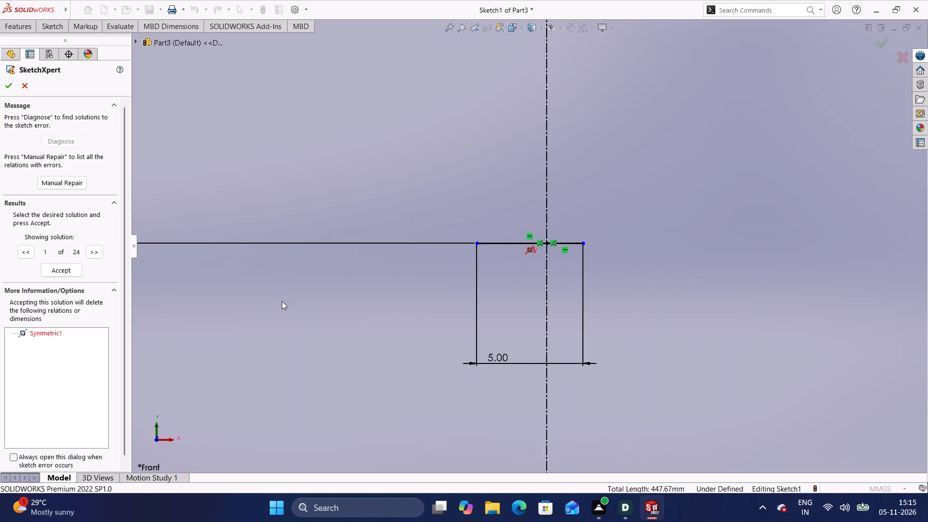
scroll(282, 301, "up", 4)
scroll(519, 256, "up", 8)
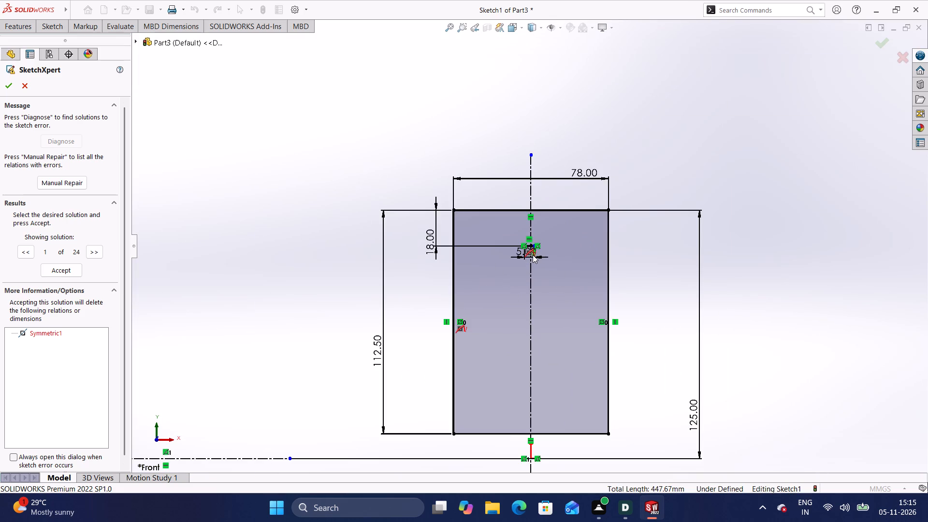
scroll(528, 252, "up", 1)
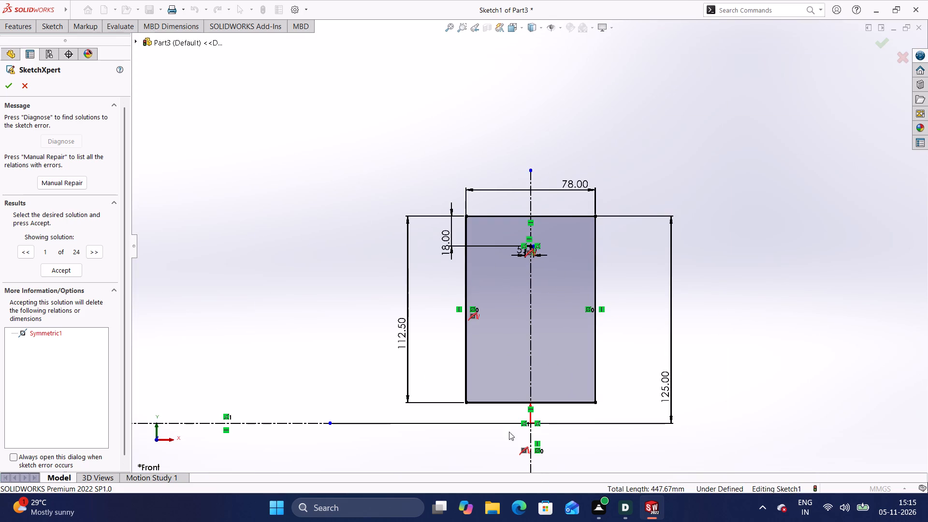
scroll(475, 314, "down", 5)
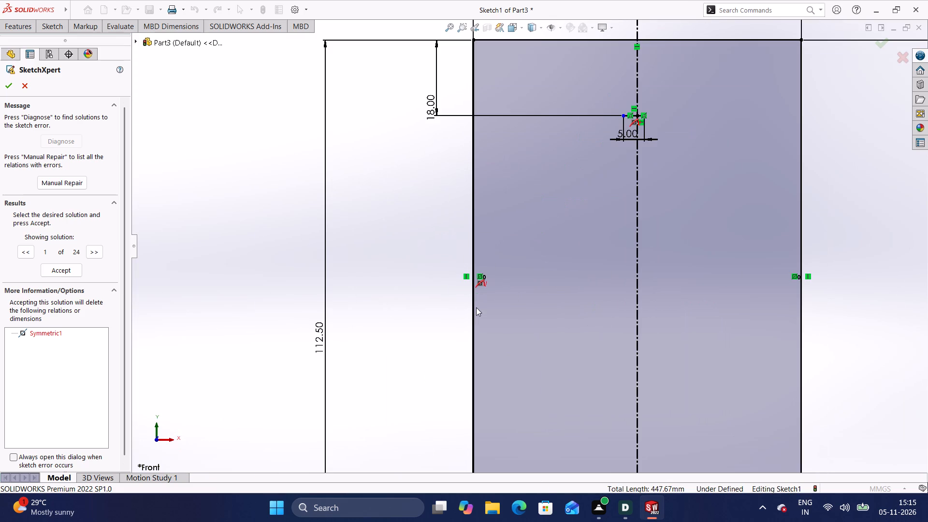
scroll(483, 279, "down", 4)
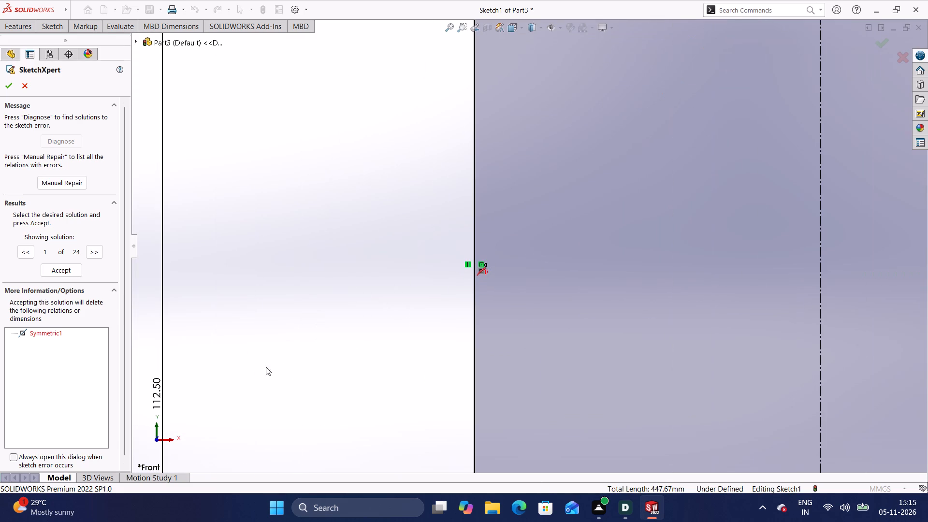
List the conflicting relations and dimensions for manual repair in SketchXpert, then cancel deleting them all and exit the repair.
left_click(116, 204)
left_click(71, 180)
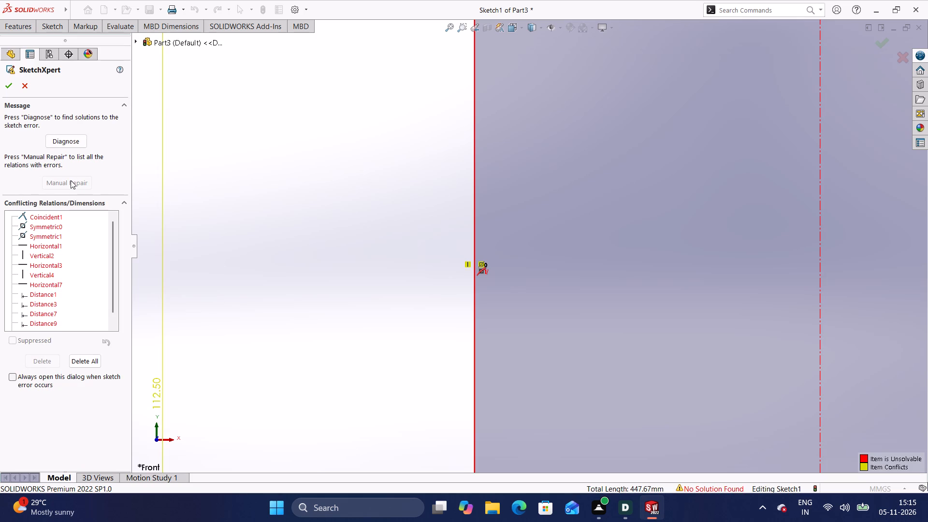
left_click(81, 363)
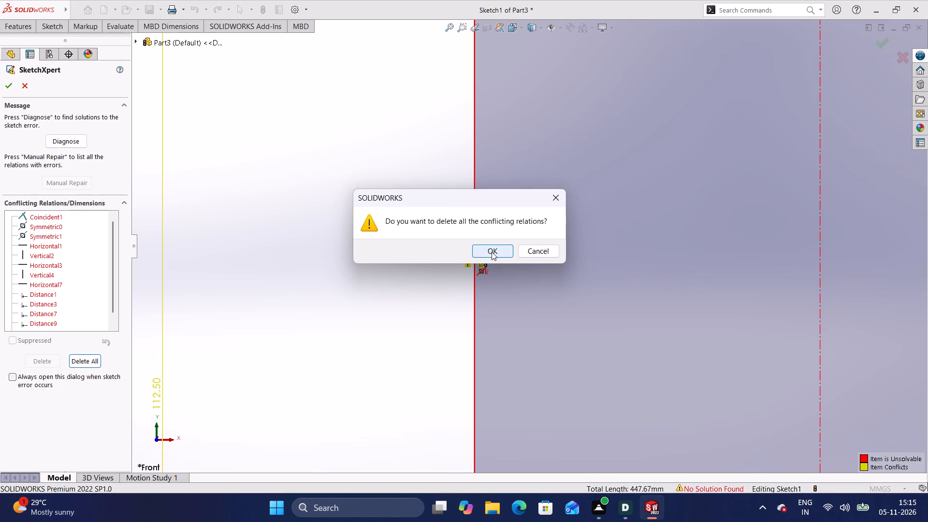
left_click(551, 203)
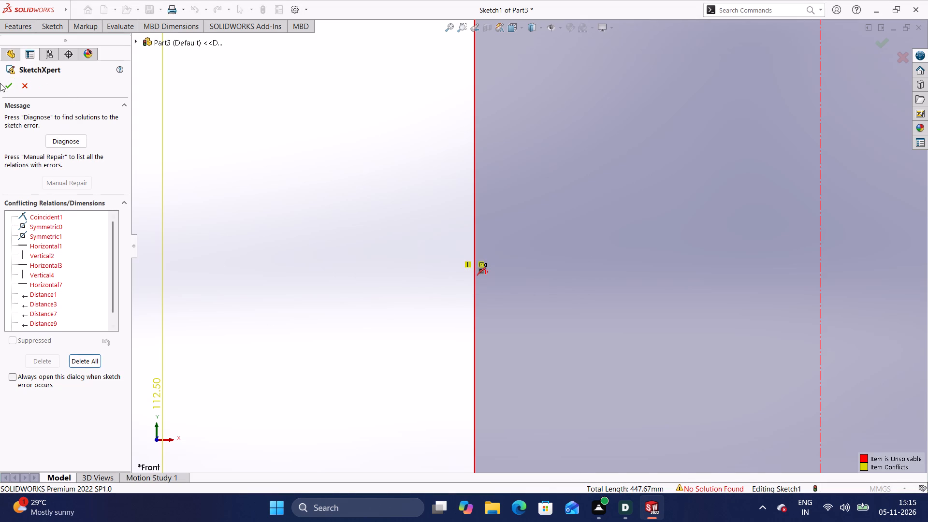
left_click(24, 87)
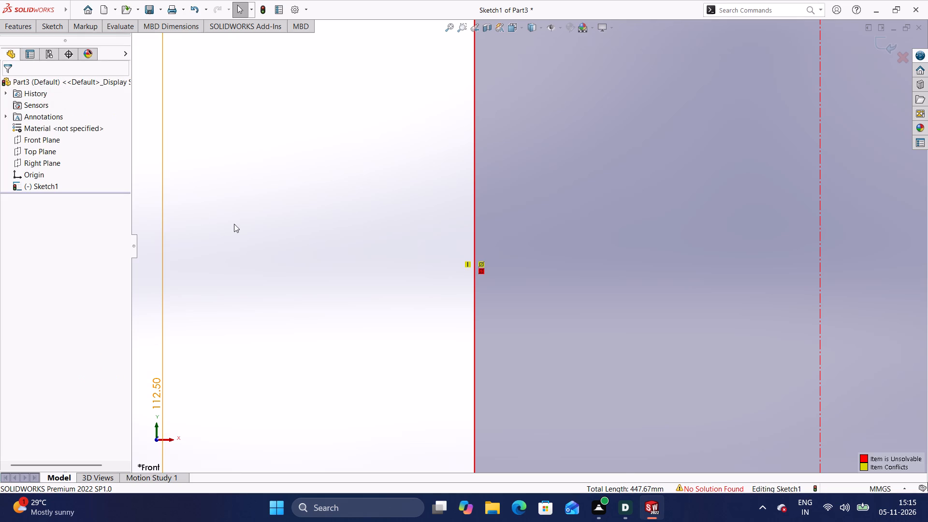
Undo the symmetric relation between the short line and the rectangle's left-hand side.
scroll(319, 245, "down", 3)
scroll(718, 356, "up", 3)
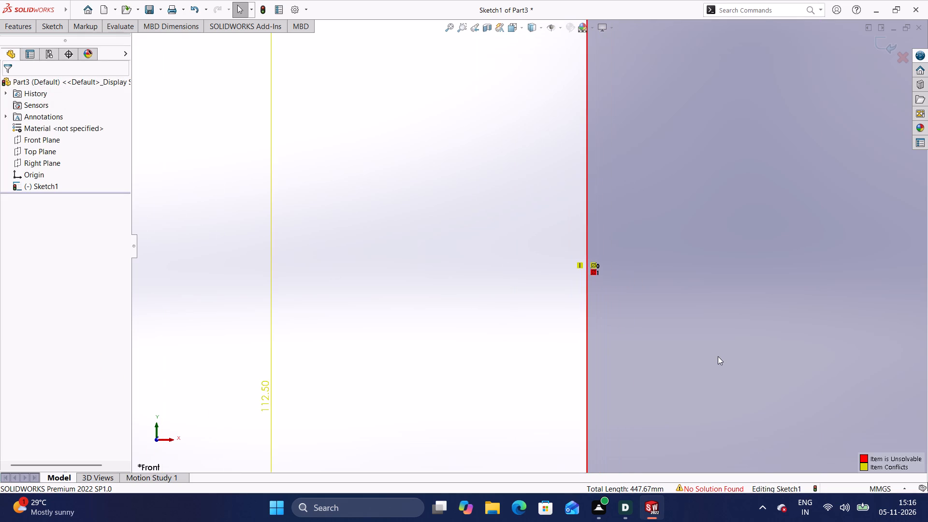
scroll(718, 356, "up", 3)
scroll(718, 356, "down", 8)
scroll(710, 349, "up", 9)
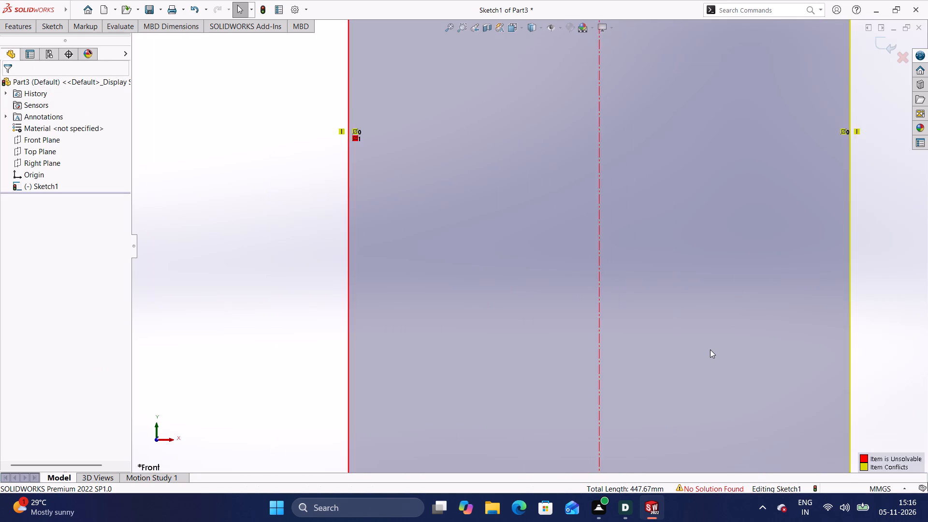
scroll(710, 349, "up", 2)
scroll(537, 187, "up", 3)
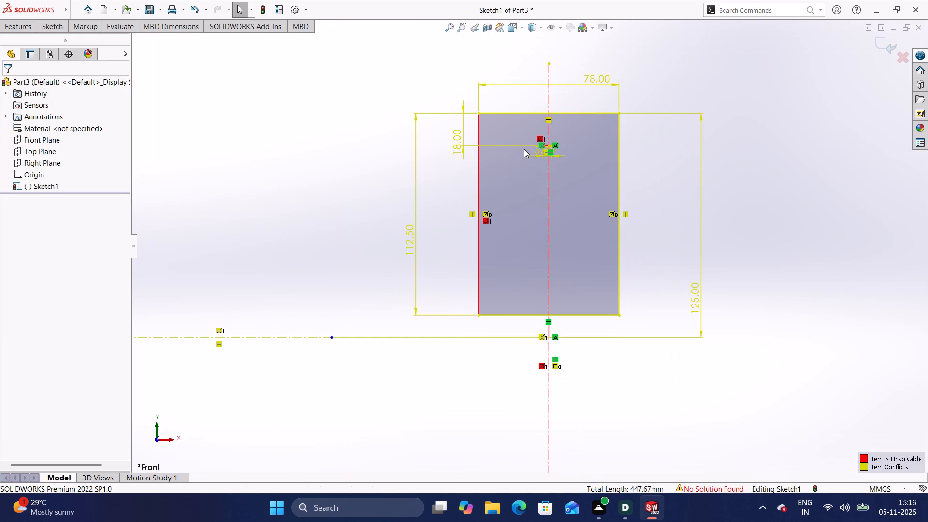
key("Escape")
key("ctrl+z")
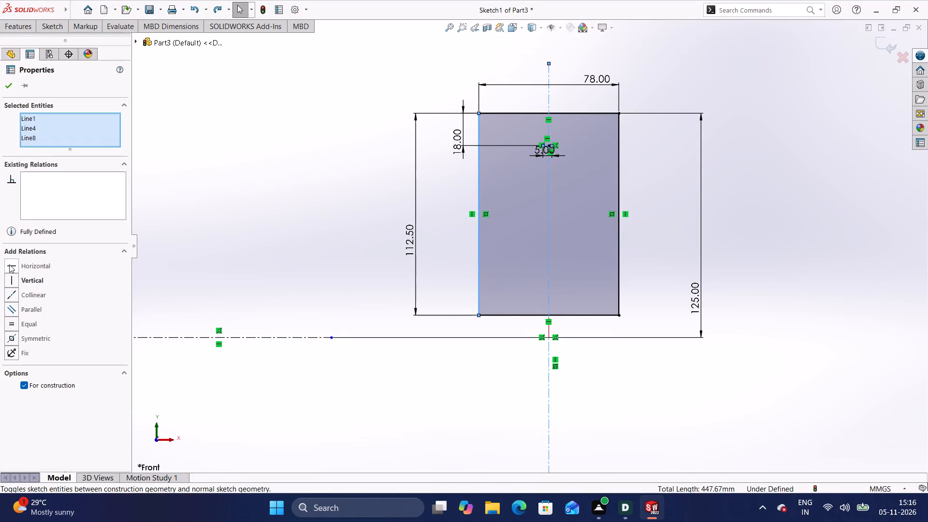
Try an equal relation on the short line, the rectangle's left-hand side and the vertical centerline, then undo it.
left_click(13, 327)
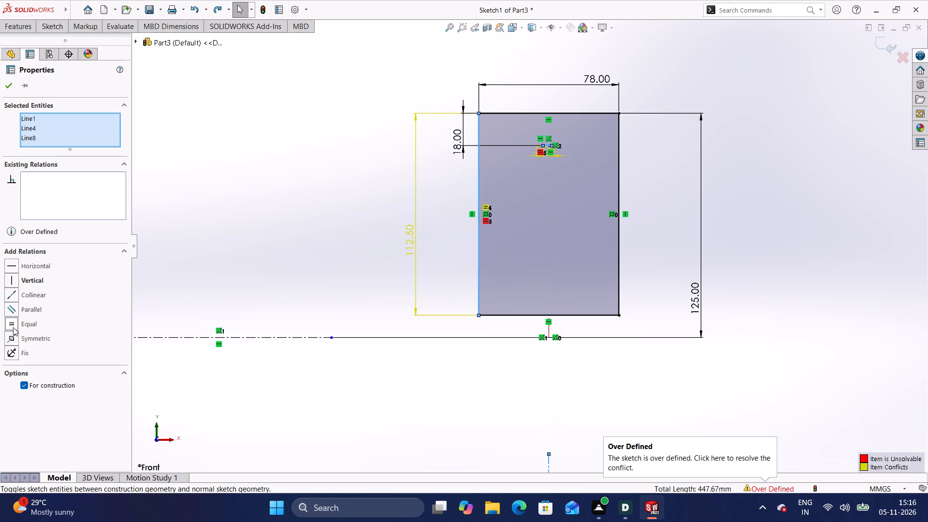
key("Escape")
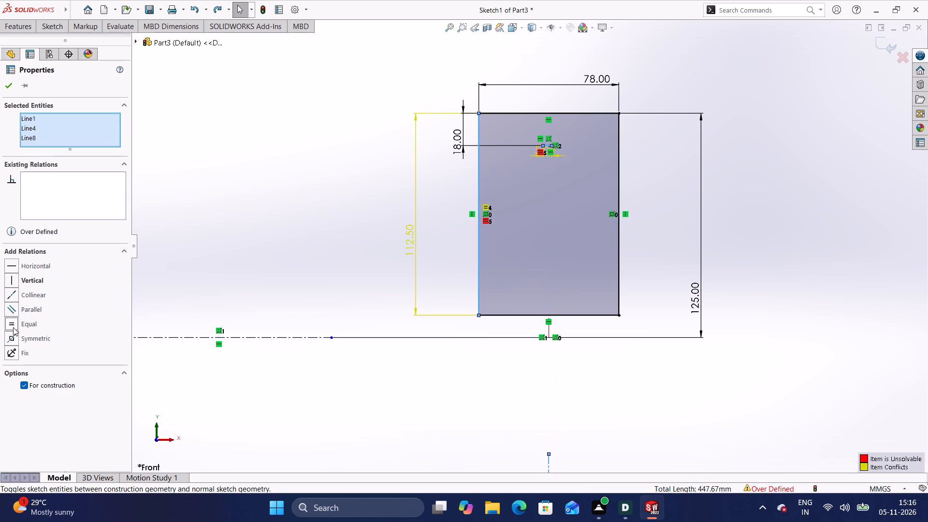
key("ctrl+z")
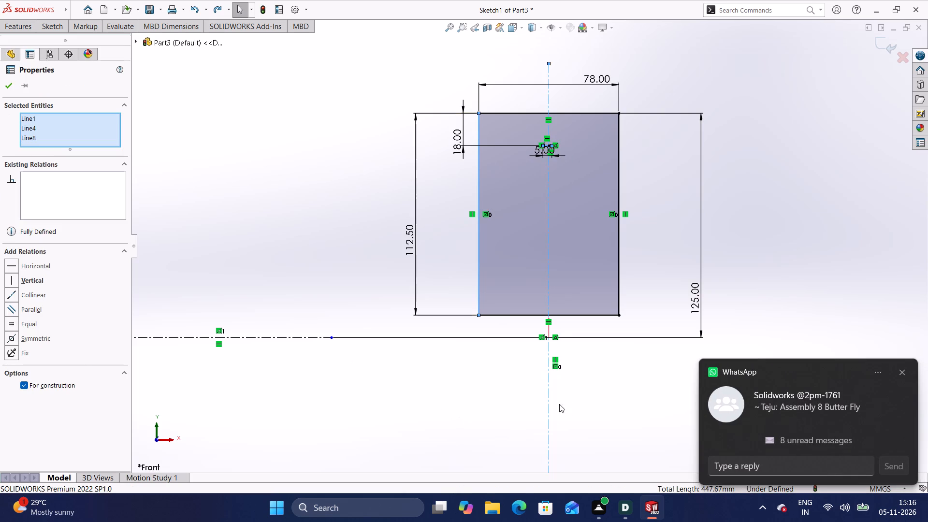
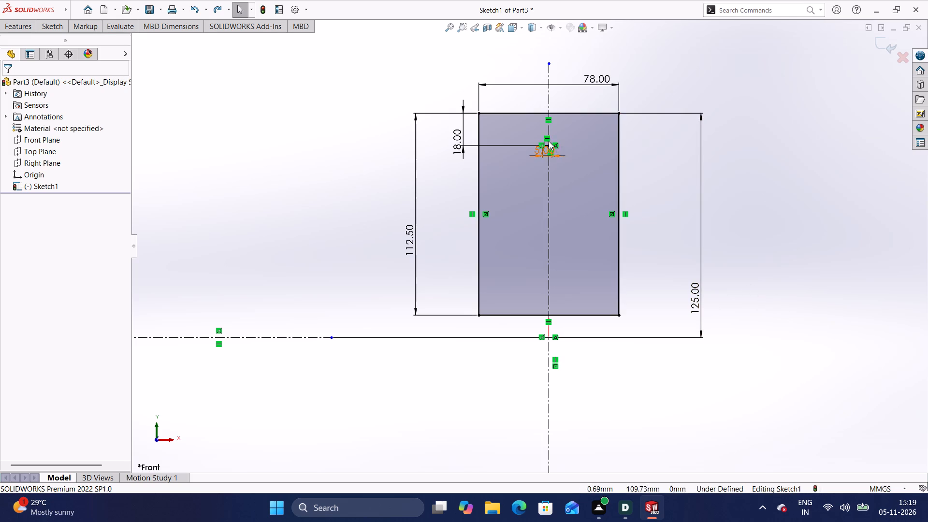
Delete the two short overlapping horizontal lines crossing the vertical centerline below the rectangle's top edge, including their attached dimensions.
scroll(540, 145, "down", 11)
scroll(560, 246, "down", 4)
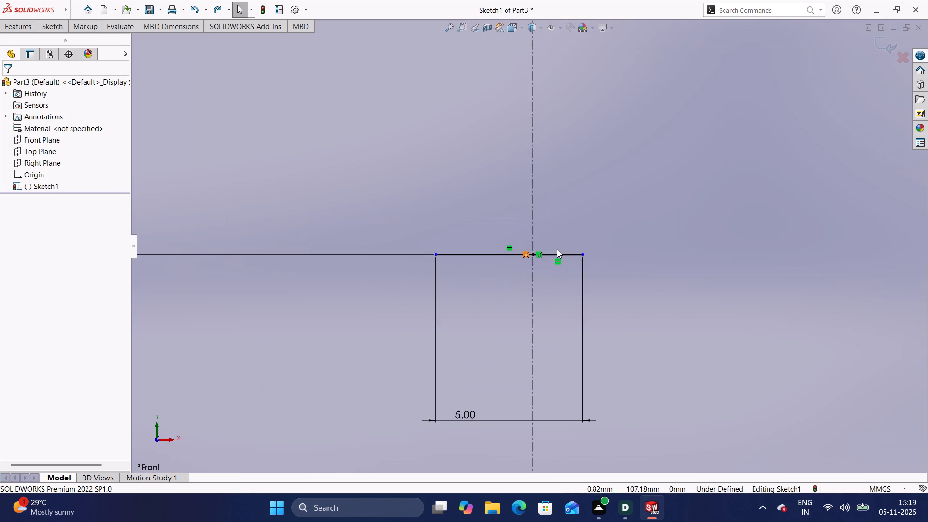
scroll(557, 249, "down", 4)
left_click(486, 259)
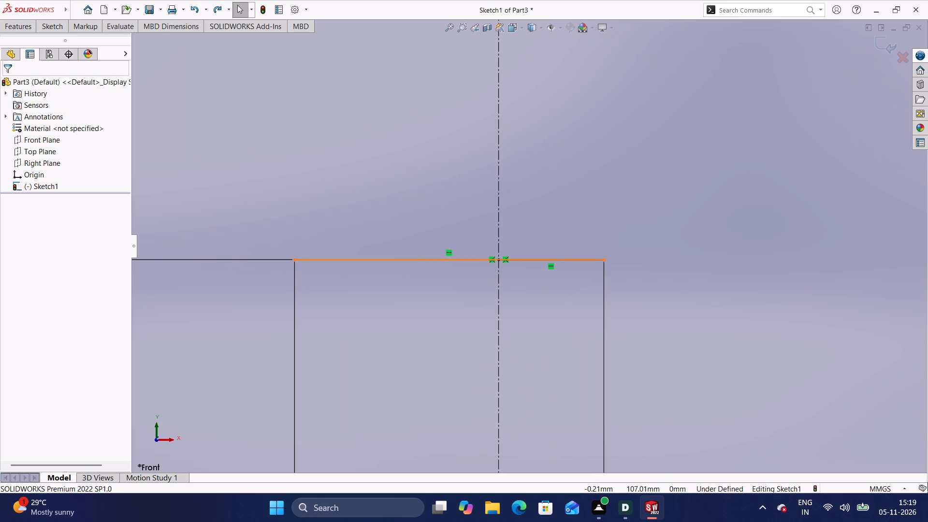
key("Delete")
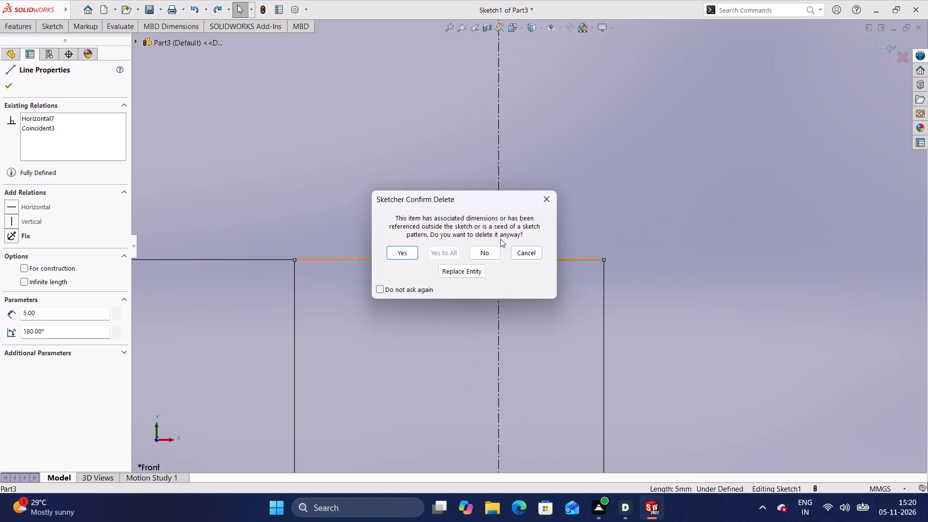
left_click(416, 248)
scroll(416, 249, "down", 3)
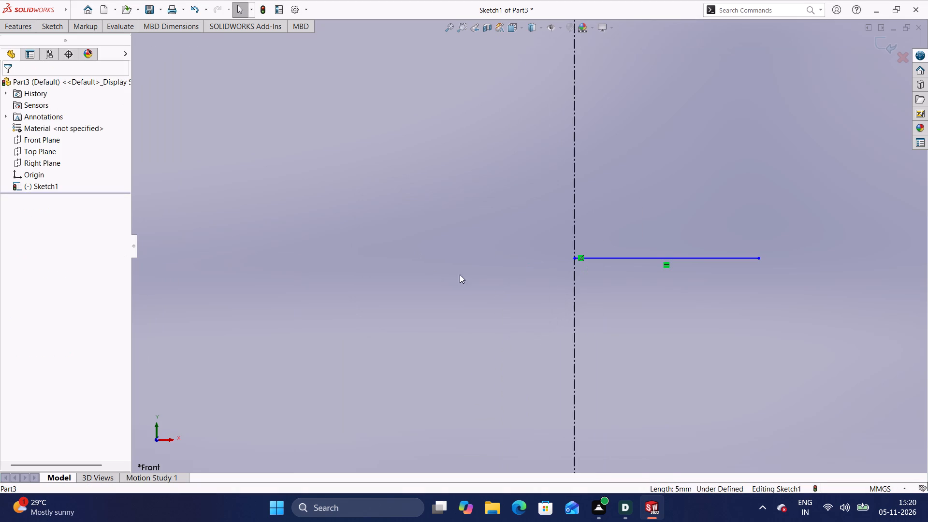
left_click(618, 257)
key("Delete")
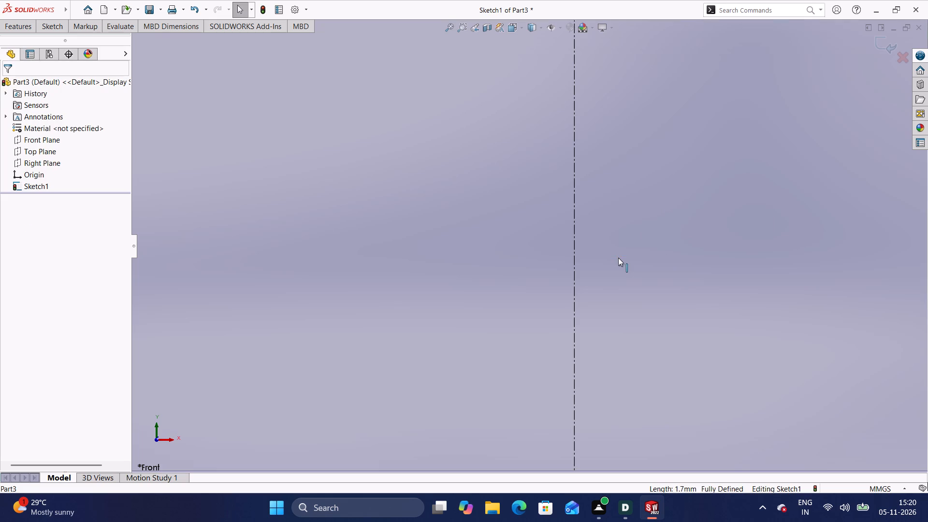
Sketch a horizontal line about 4.6 mm long across the vertical centerline, inside the rectangle below its top edge.
scroll(602, 278, "down", 3)
scroll(542, 230, "up", 6)
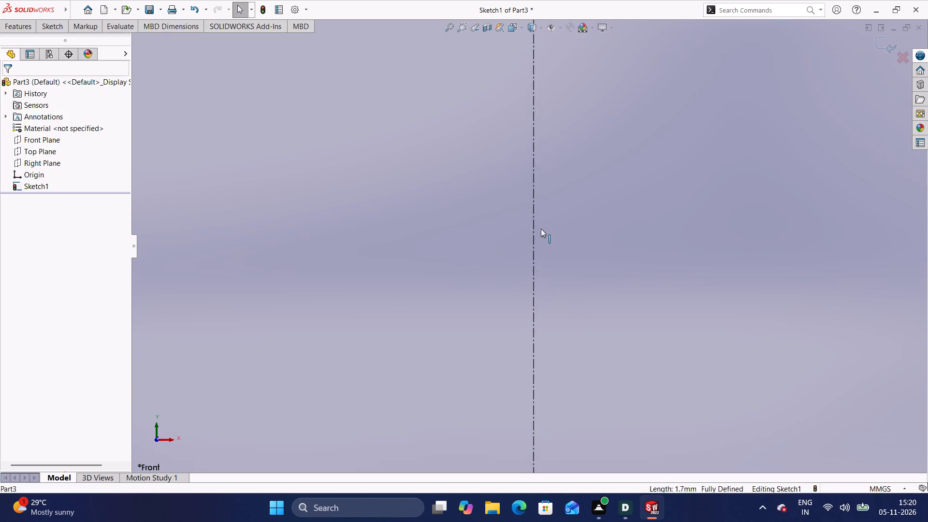
scroll(541, 229, "up", 18)
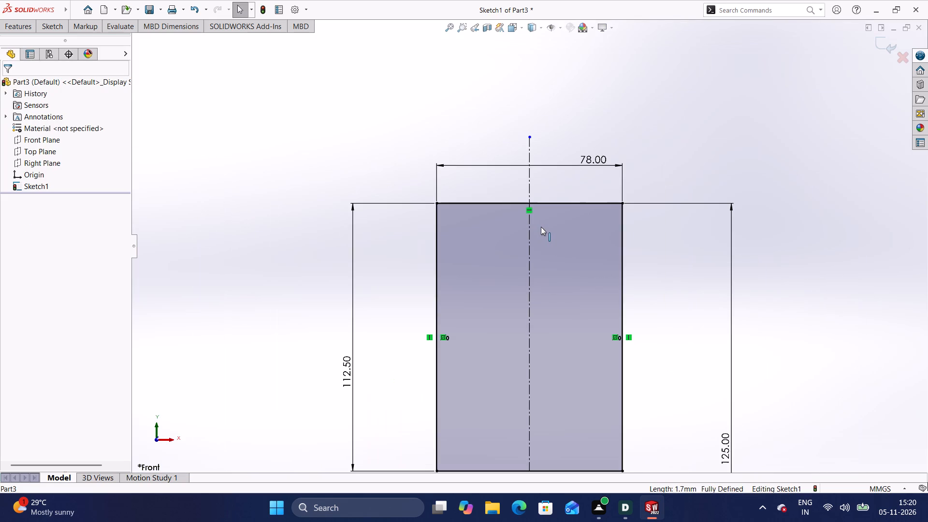
scroll(541, 227, "down", 3)
scroll(541, 227, "up", 3)
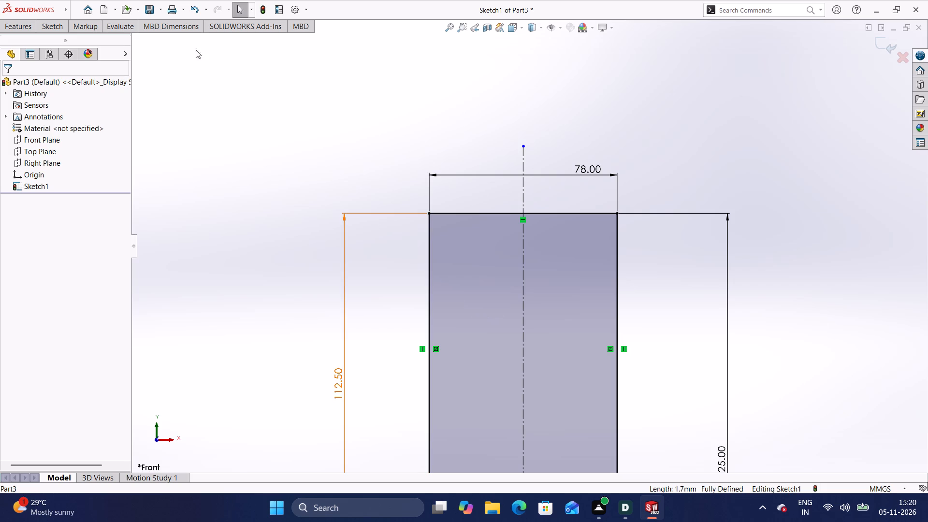
left_click(61, 31)
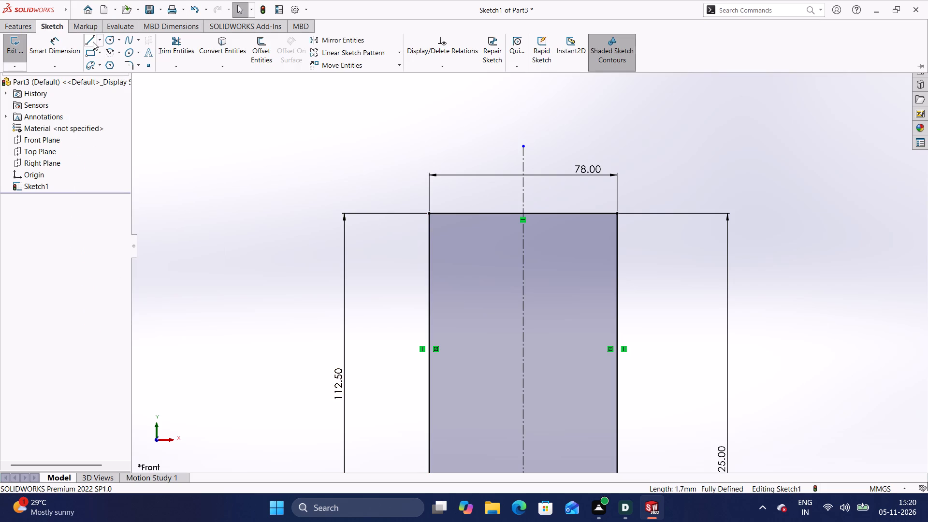
left_click(102, 40)
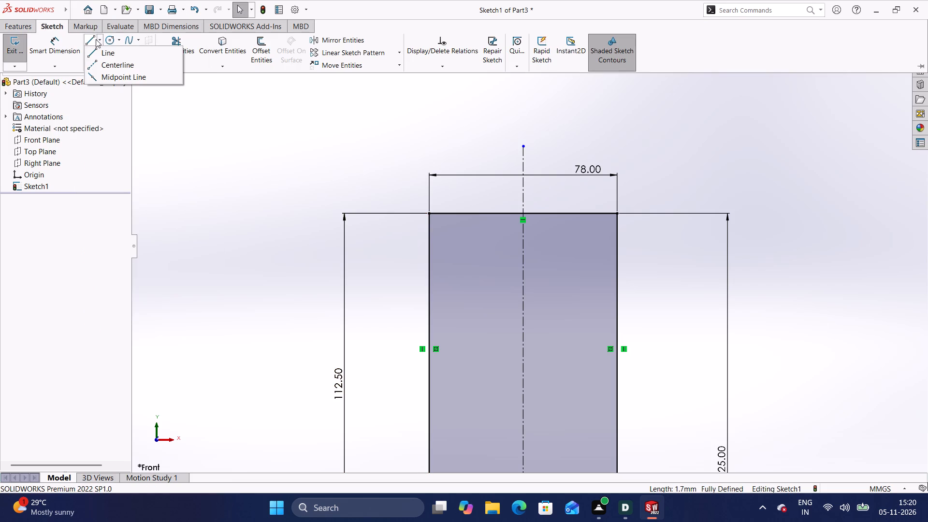
left_click(101, 49)
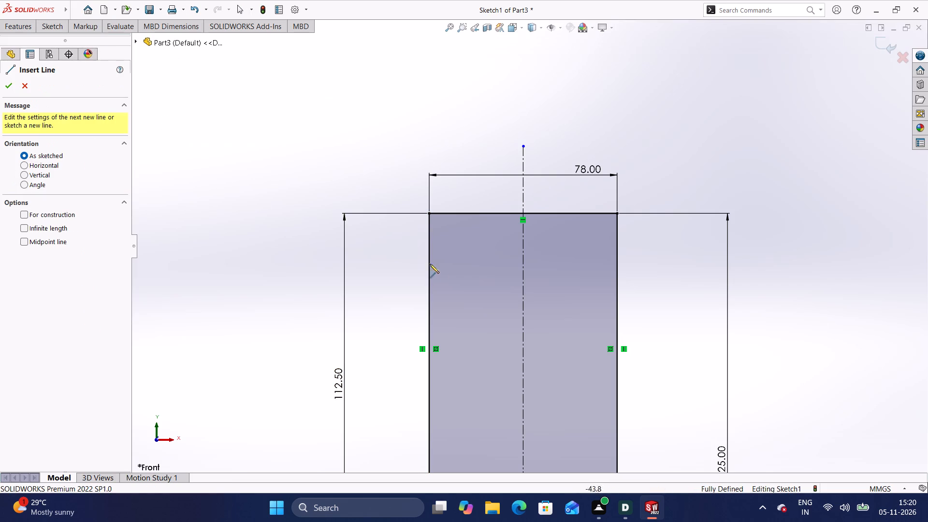
left_click(517, 275)
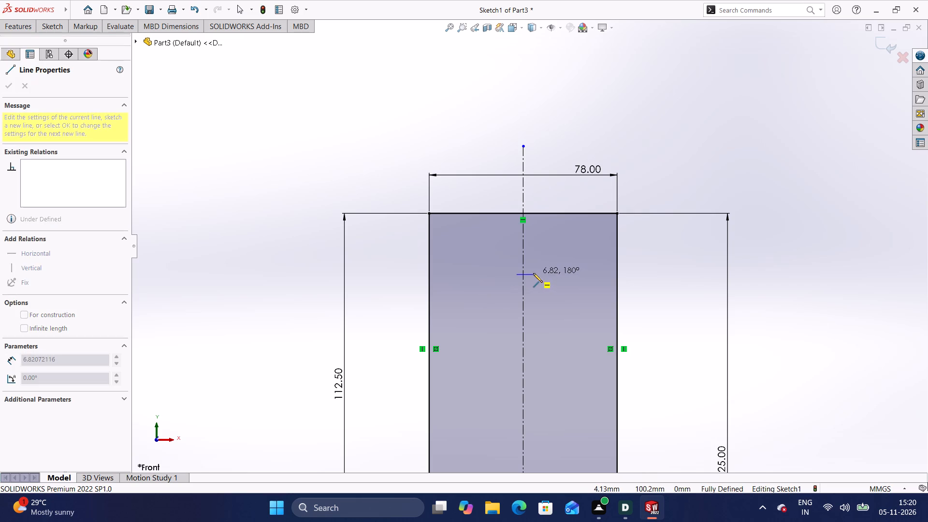
scroll(532, 276, "down", 3)
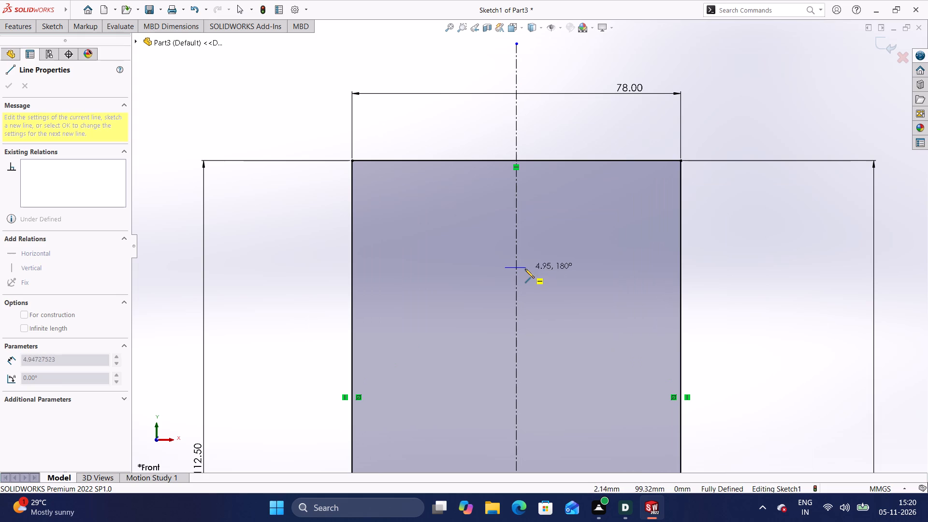
left_click(524, 269)
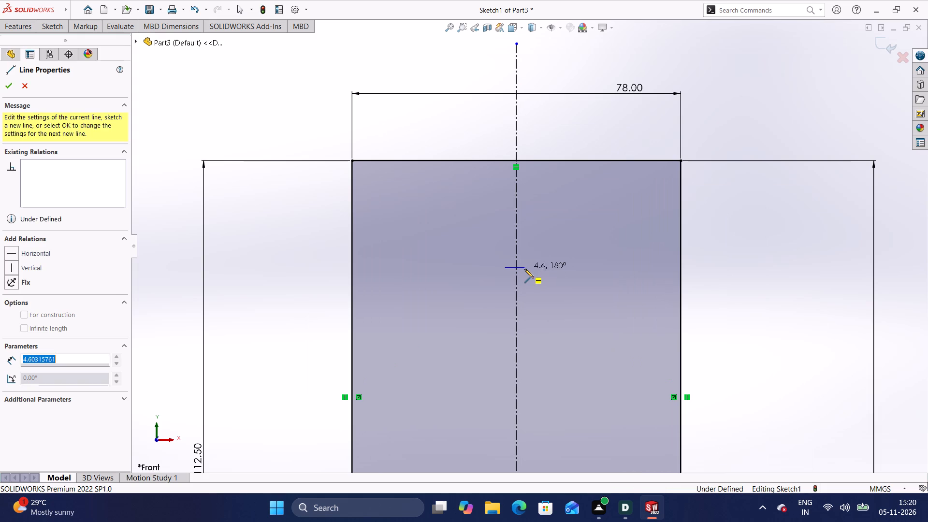
key("Escape")
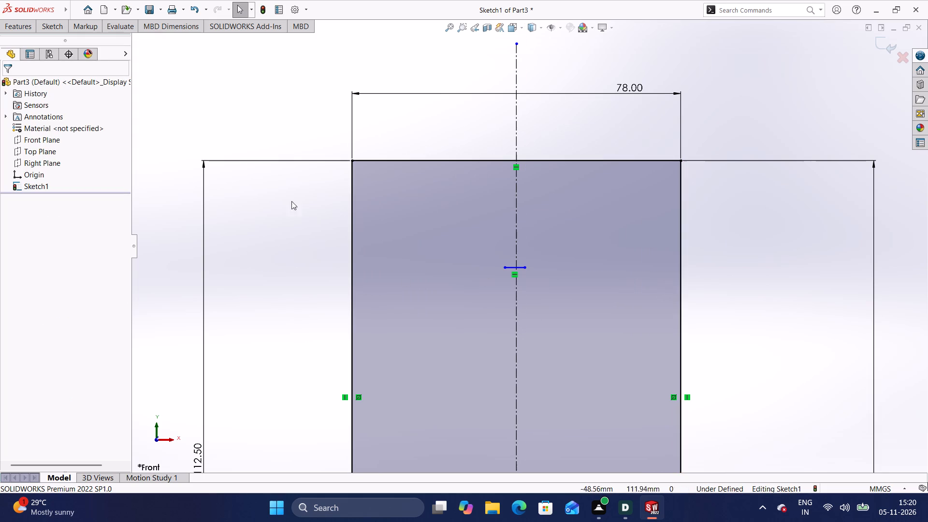
Dimension the short horizontal line's length and set it to 5 mm.
left_click(60, 25)
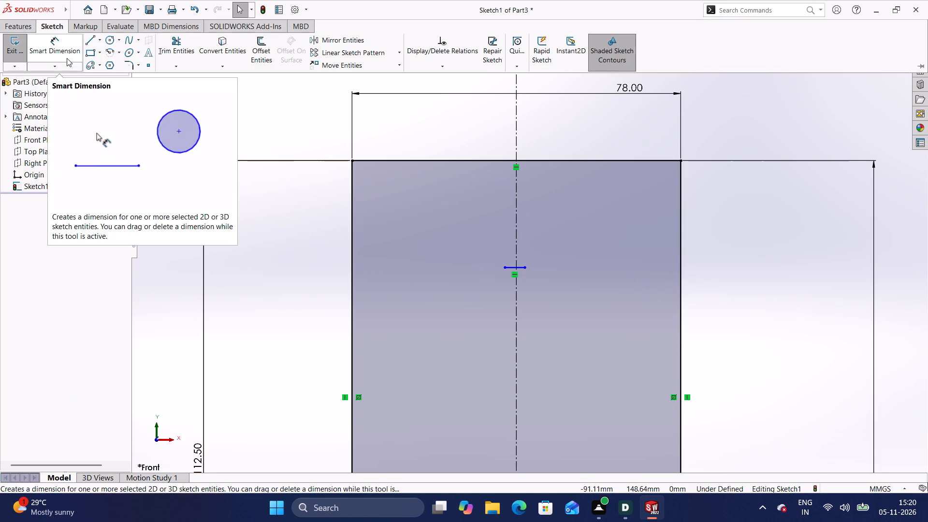
left_click(65, 53)
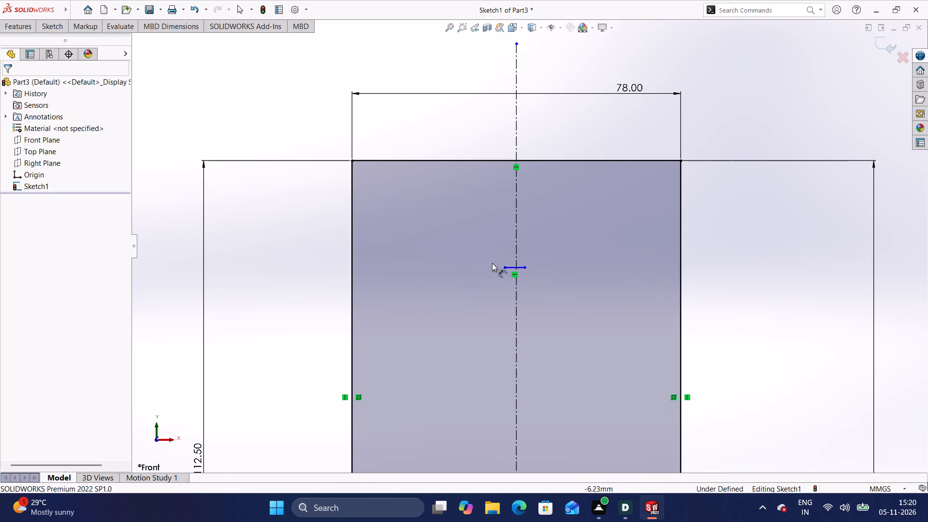
left_click(510, 268)
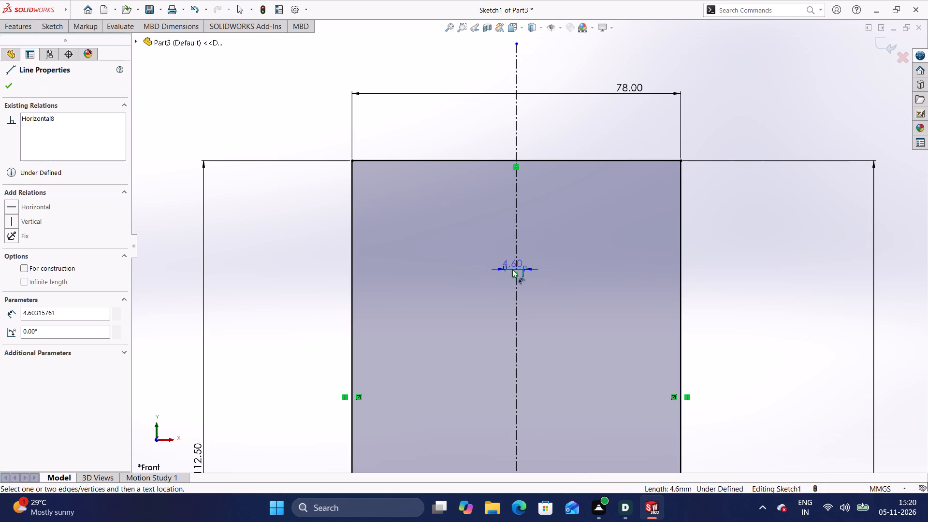
left_click(519, 294)
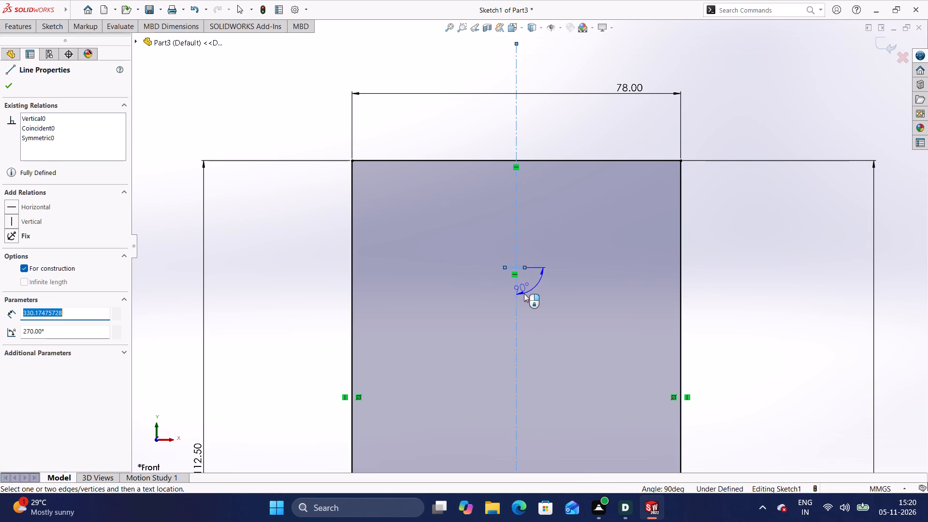
key("Escape")
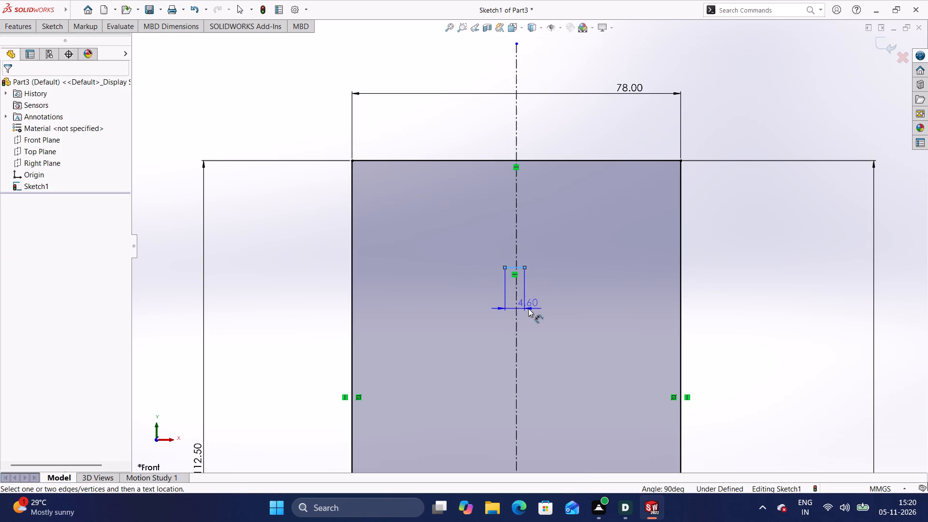
left_click(528, 308)
left_click(539, 321)
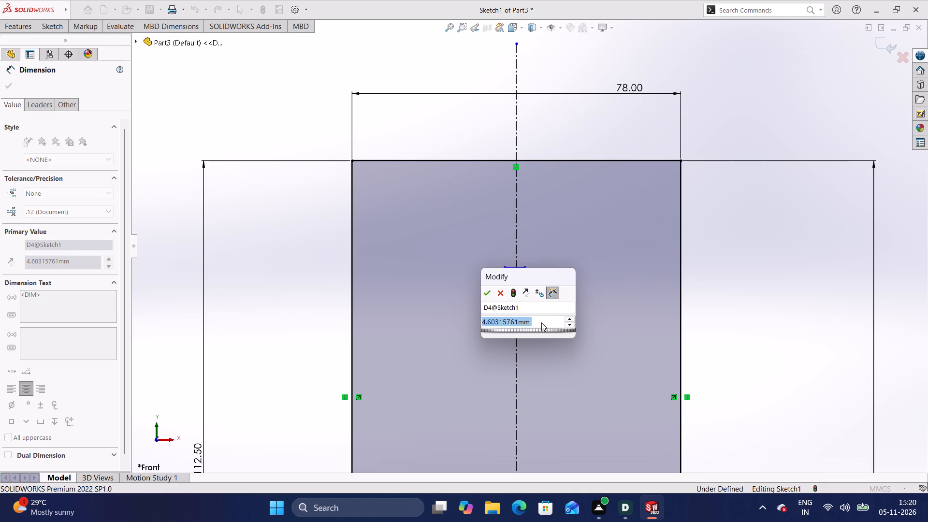
key("BackSpace")
key("BackSpace")
key("BackSpace")
key("BackSpace")
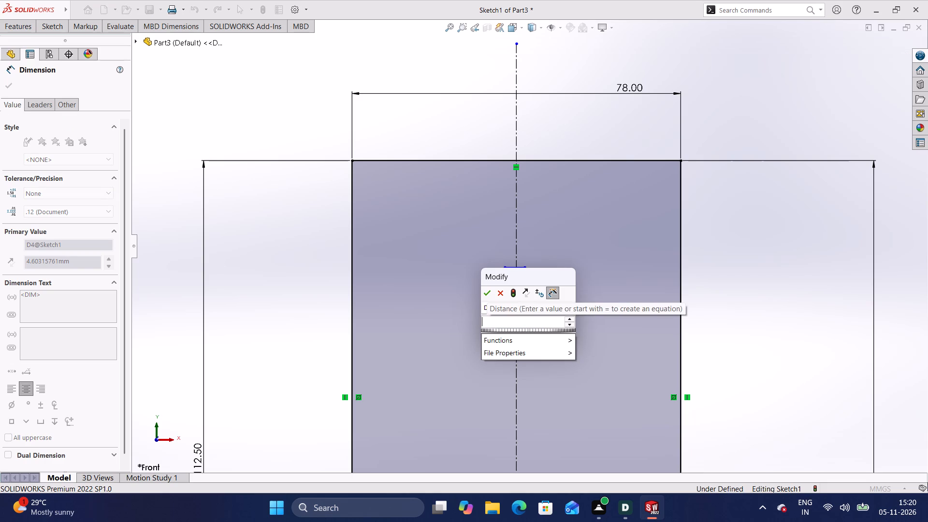
key("5")
key("Return")
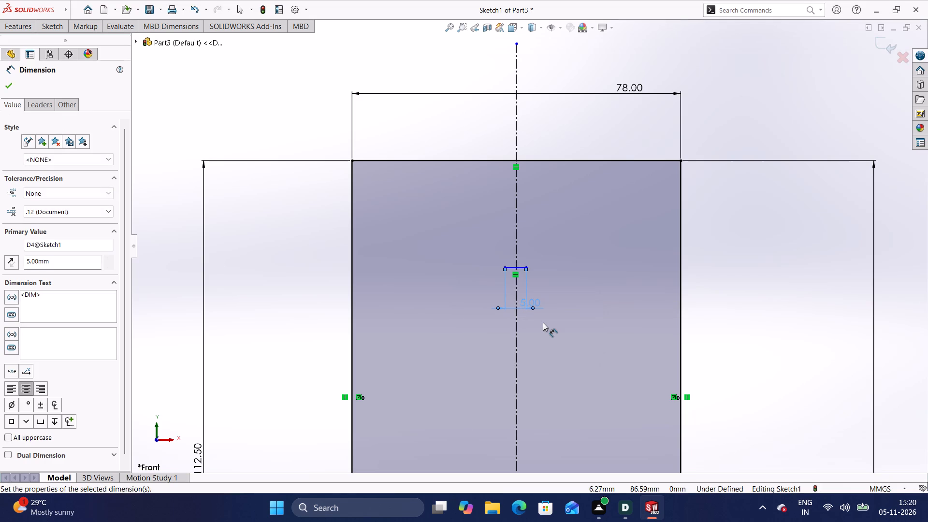
key("Escape")
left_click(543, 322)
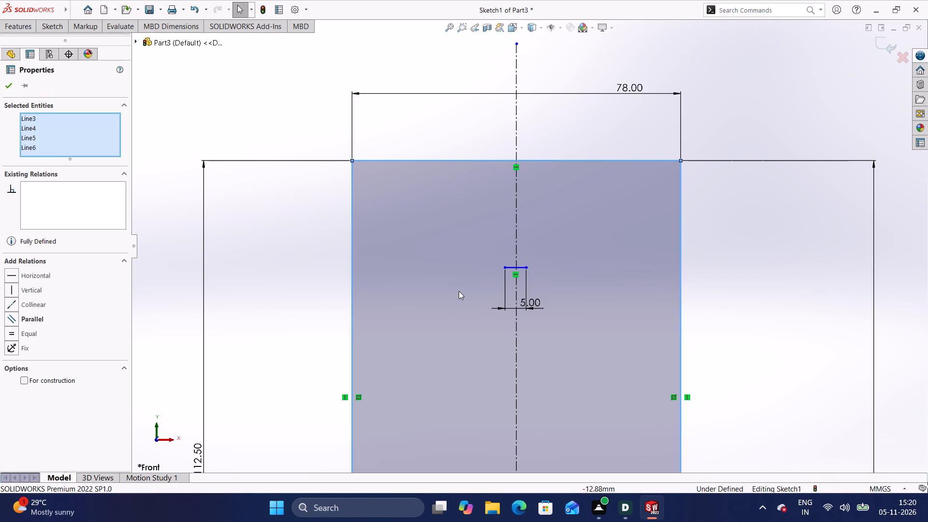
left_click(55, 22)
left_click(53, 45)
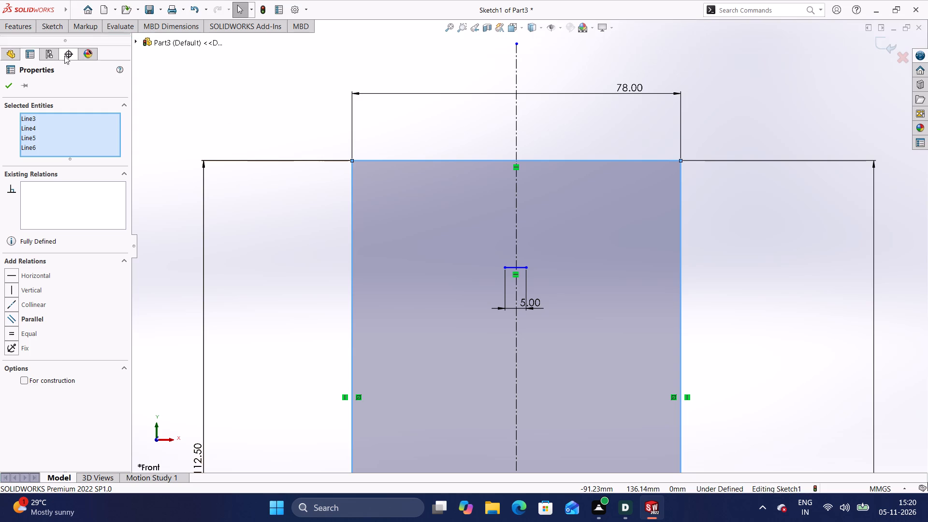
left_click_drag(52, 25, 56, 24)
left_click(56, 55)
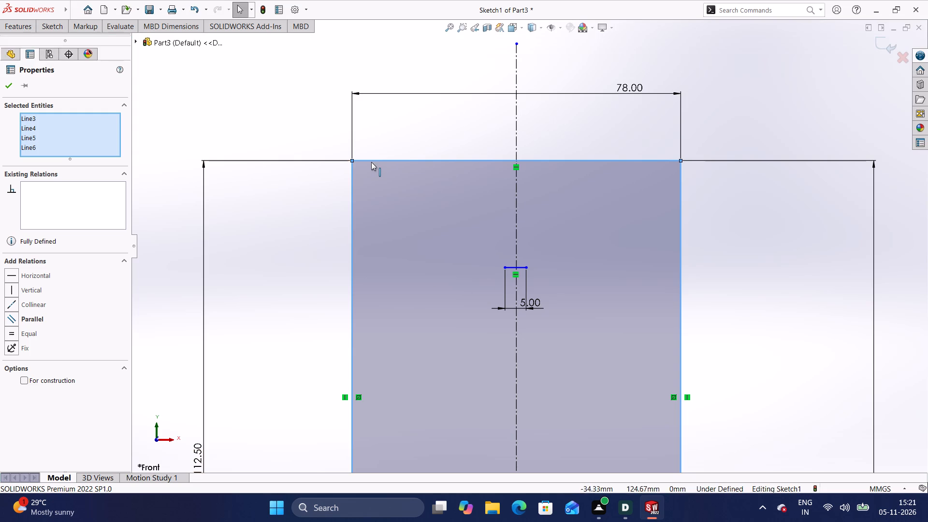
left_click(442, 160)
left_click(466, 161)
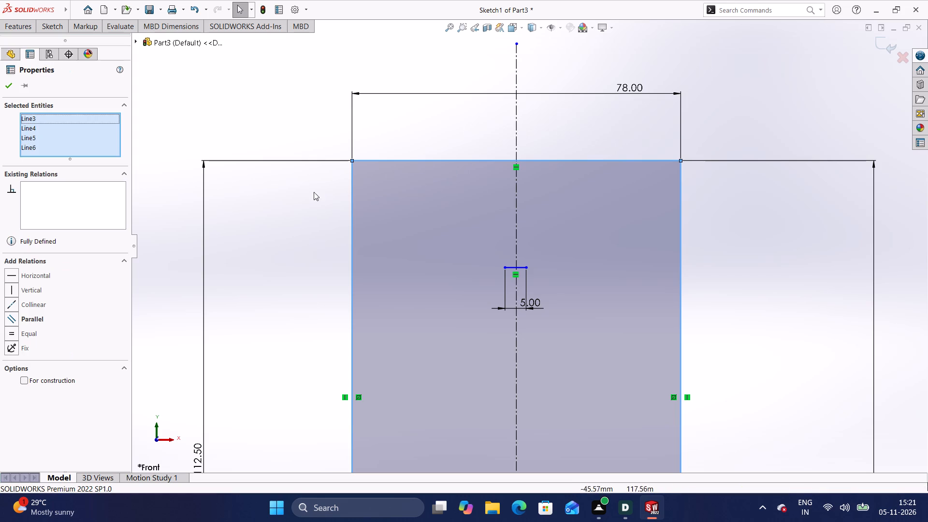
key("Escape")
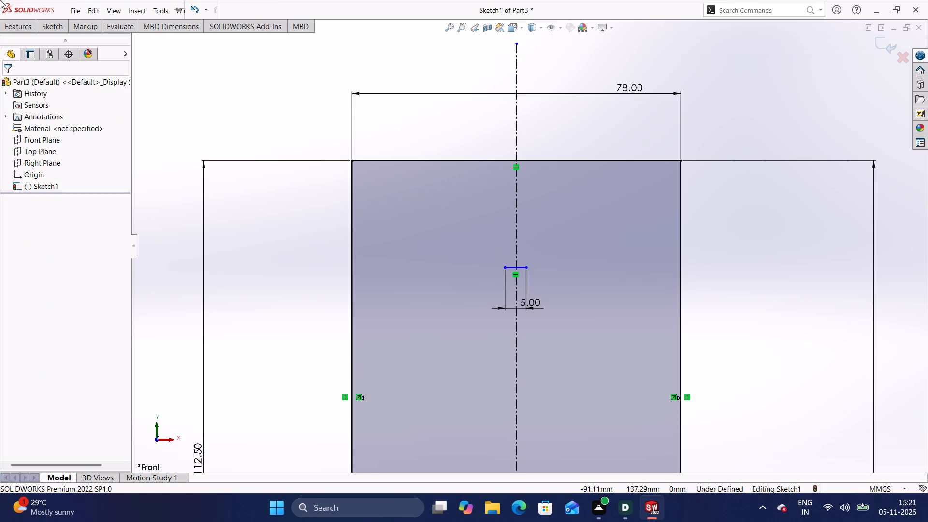
Dimension the distance from the rectangle's top edge to the short horizontal line and set it to 18 mm.
left_click(61, 29)
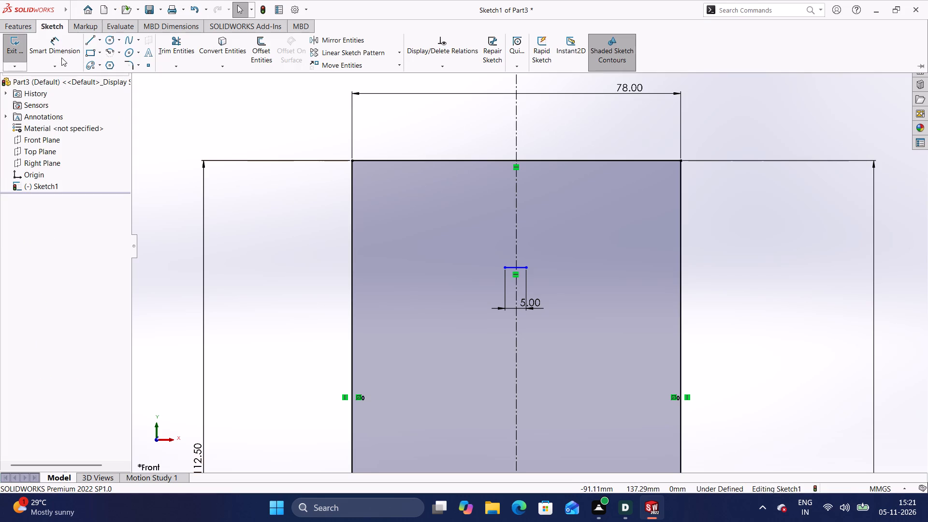
left_click(61, 58)
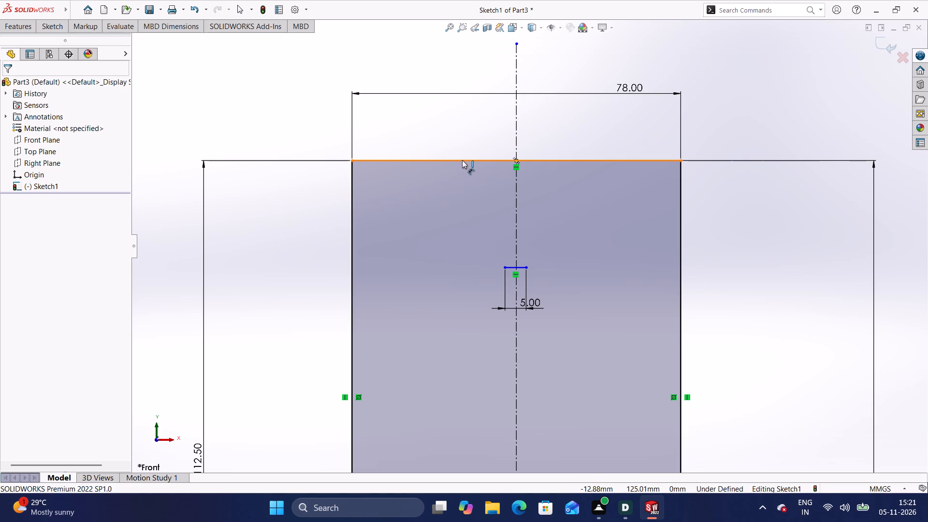
left_click(463, 160)
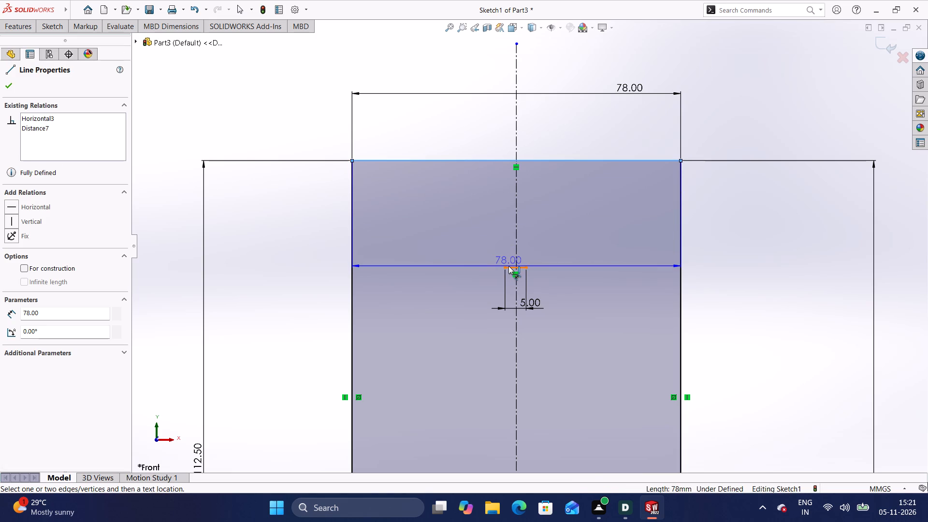
left_click(509, 266)
left_click(323, 237)
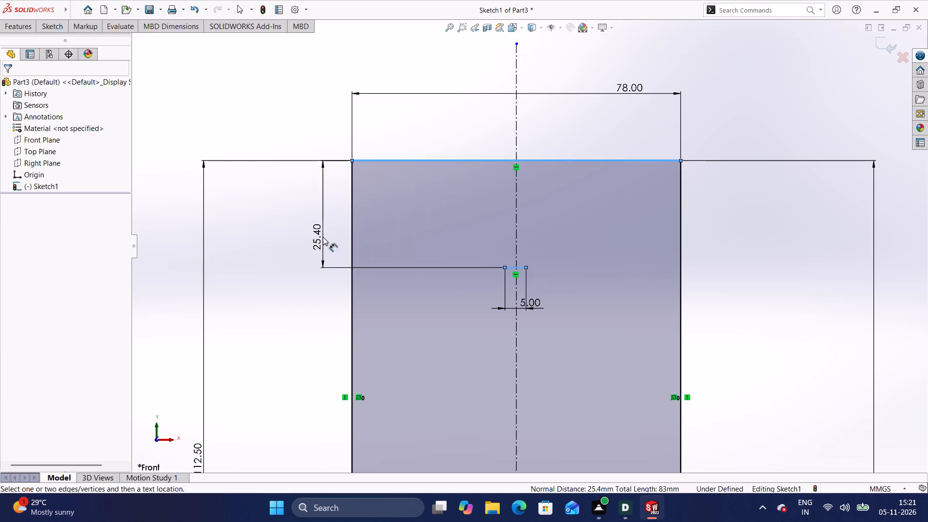
left_click(327, 244)
key("BackSpace")
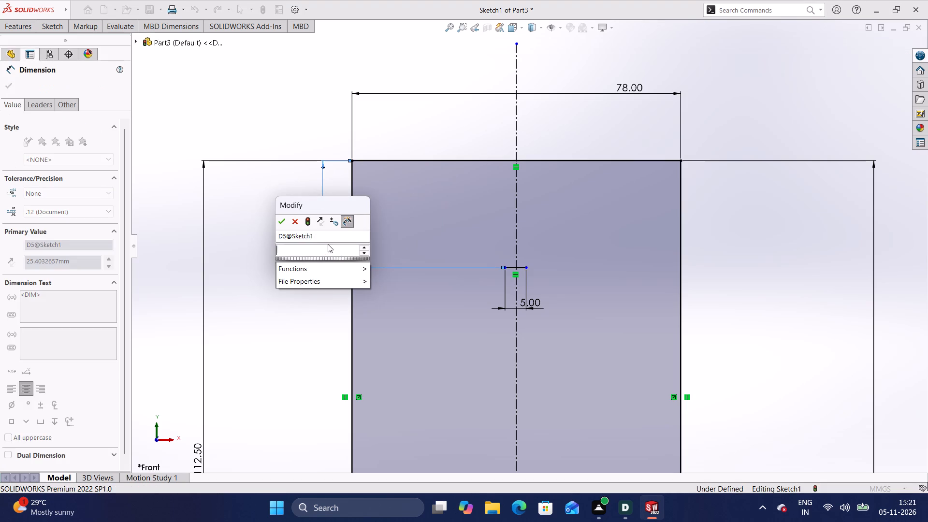
key("BackSpace")
key("BackSpace")
type("18")
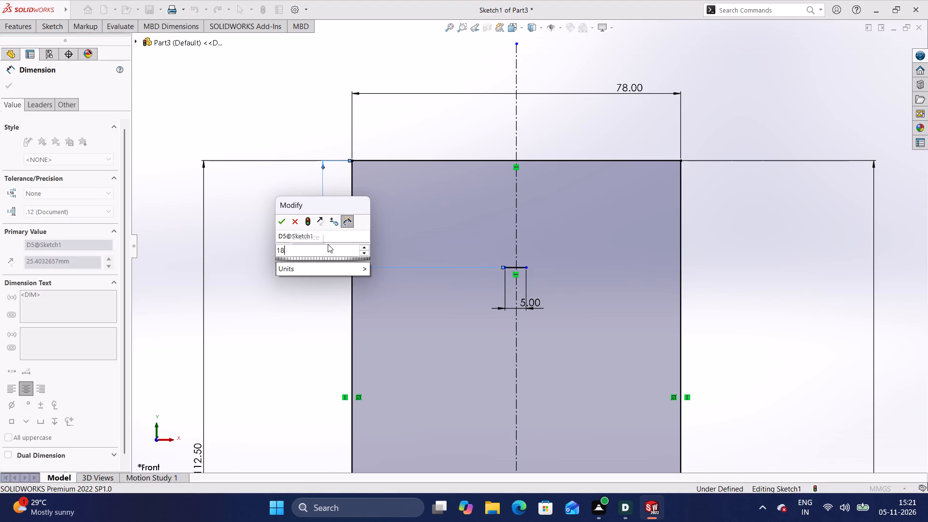
key("Return")
left_click(328, 244)
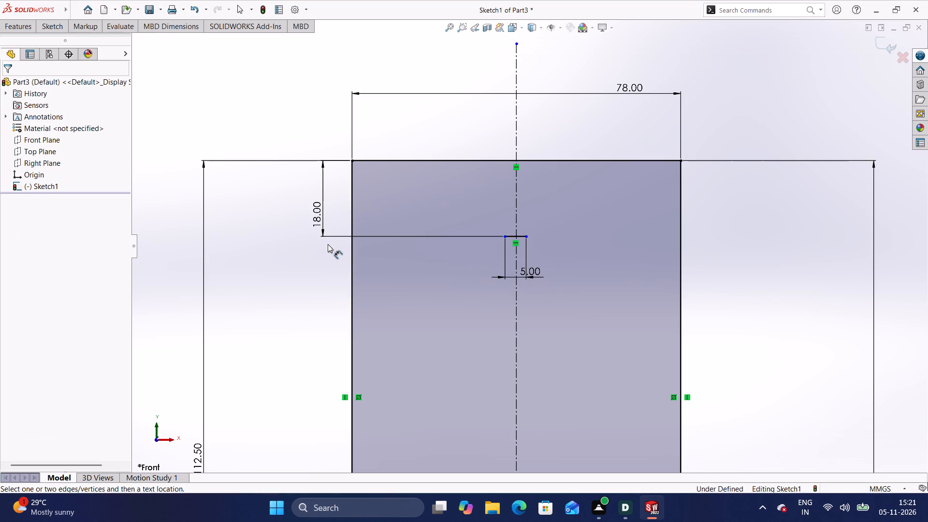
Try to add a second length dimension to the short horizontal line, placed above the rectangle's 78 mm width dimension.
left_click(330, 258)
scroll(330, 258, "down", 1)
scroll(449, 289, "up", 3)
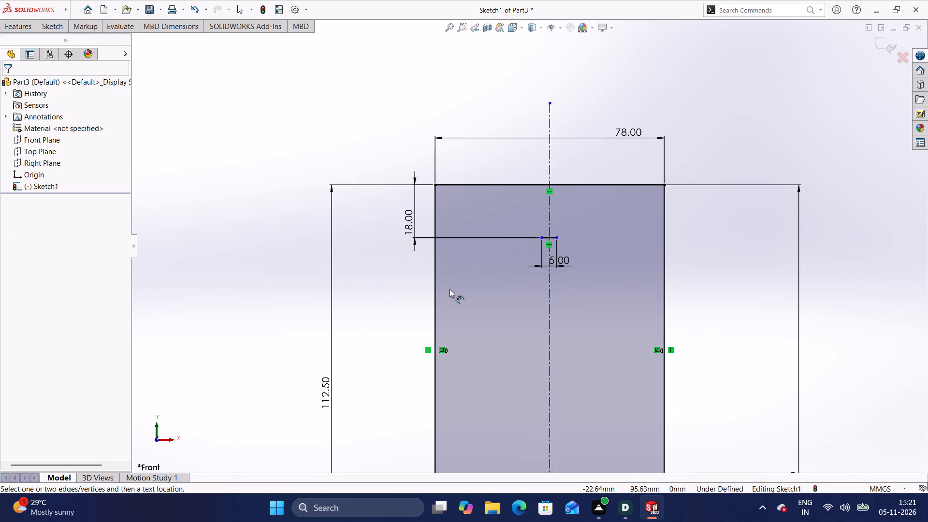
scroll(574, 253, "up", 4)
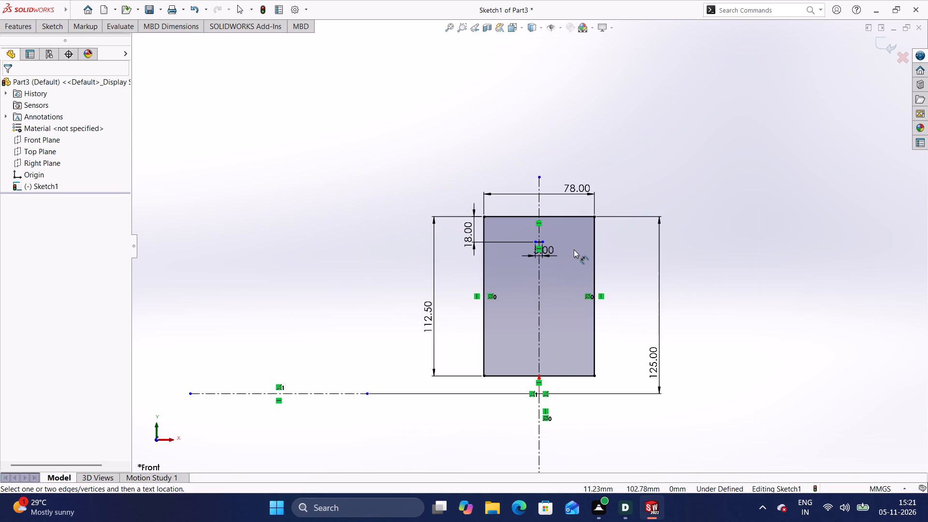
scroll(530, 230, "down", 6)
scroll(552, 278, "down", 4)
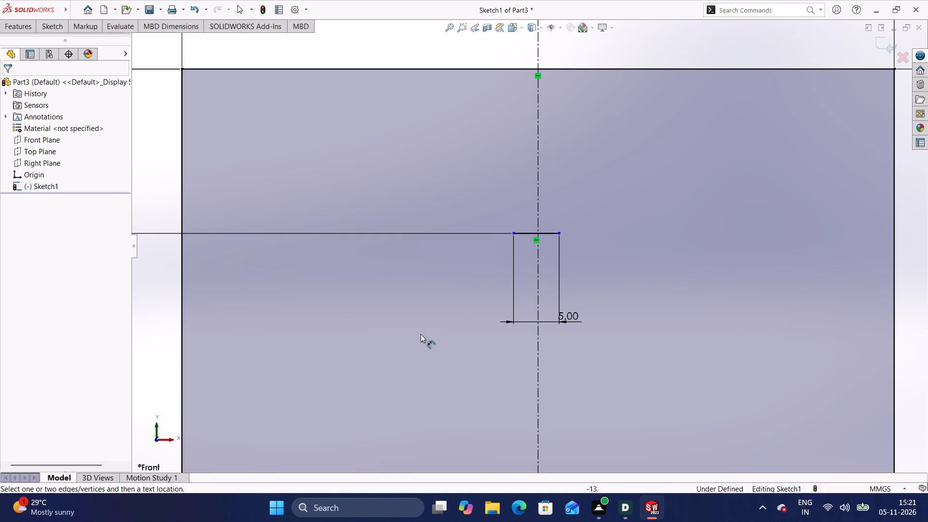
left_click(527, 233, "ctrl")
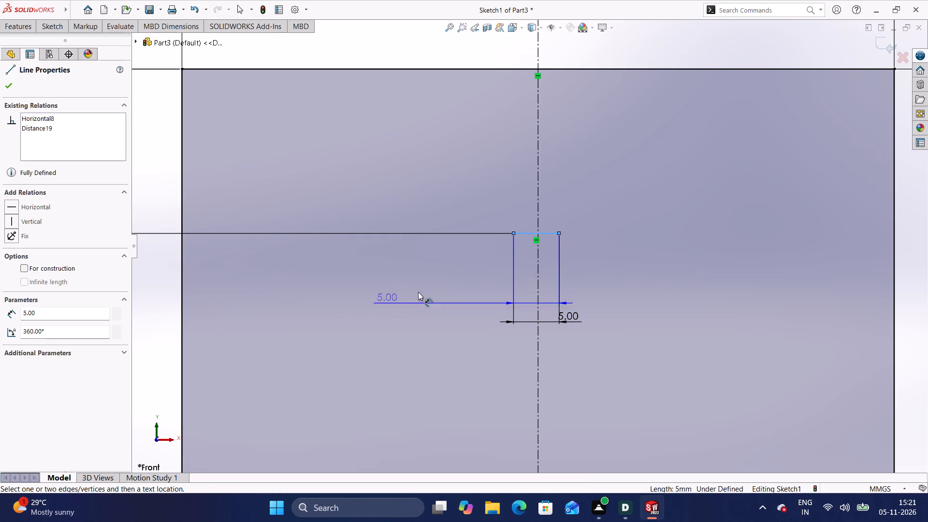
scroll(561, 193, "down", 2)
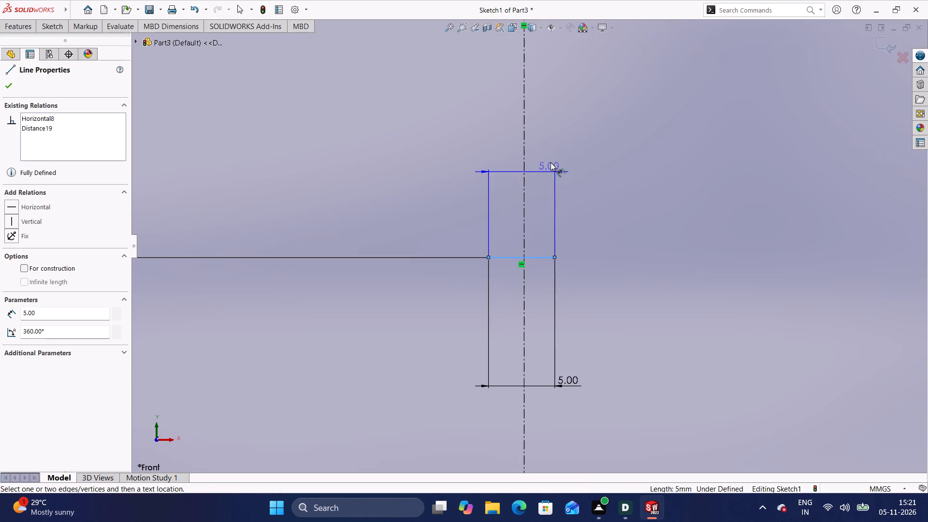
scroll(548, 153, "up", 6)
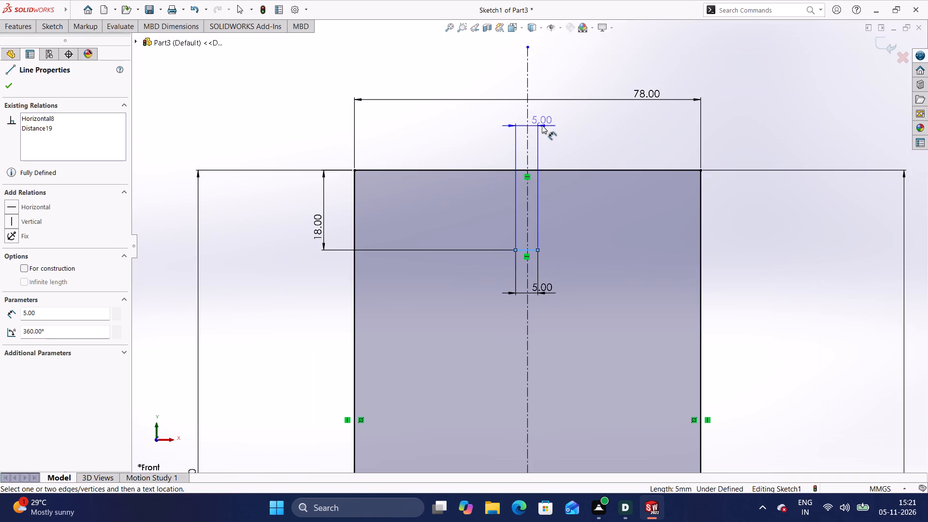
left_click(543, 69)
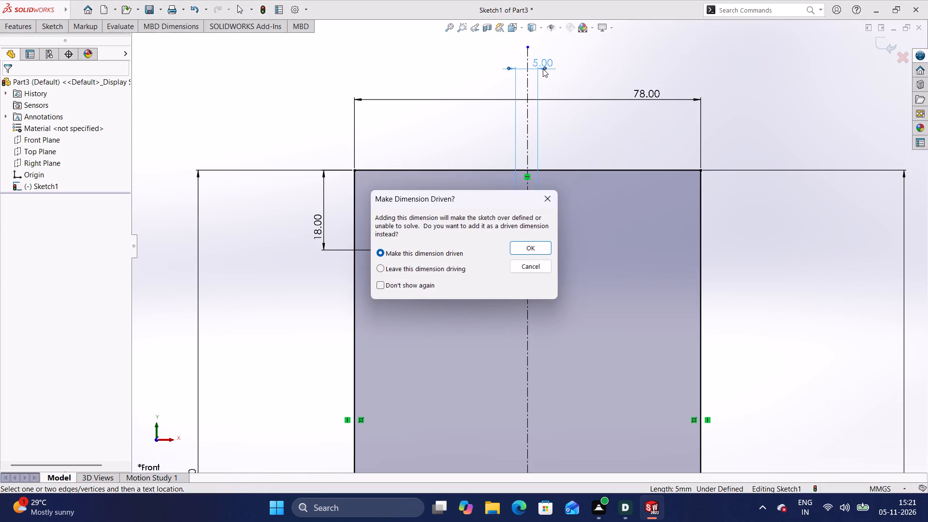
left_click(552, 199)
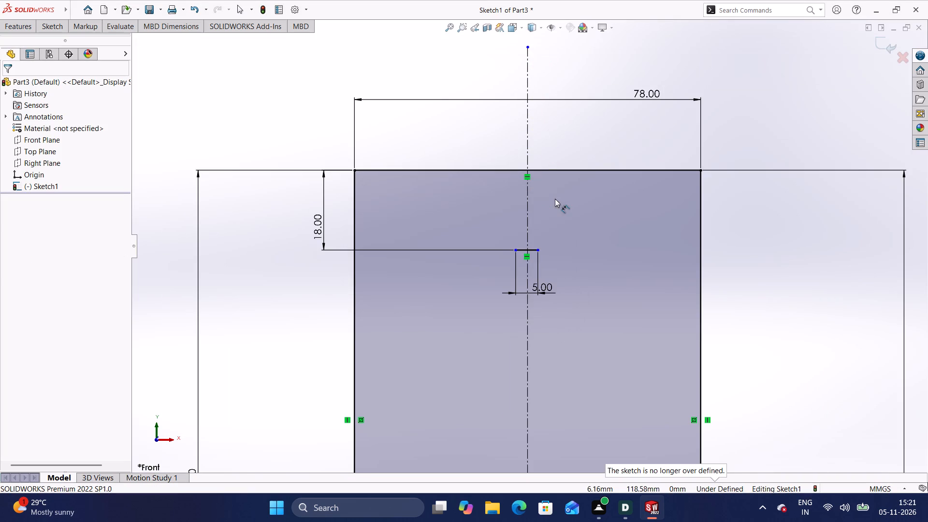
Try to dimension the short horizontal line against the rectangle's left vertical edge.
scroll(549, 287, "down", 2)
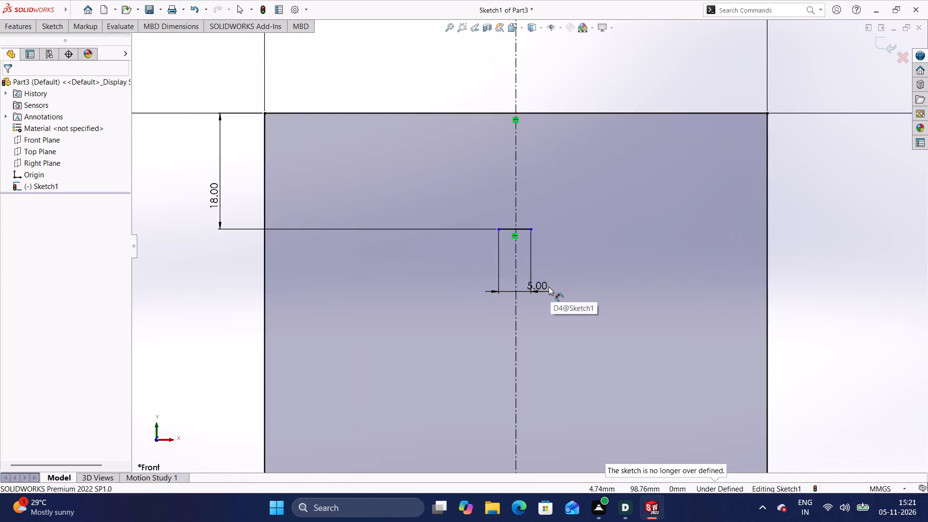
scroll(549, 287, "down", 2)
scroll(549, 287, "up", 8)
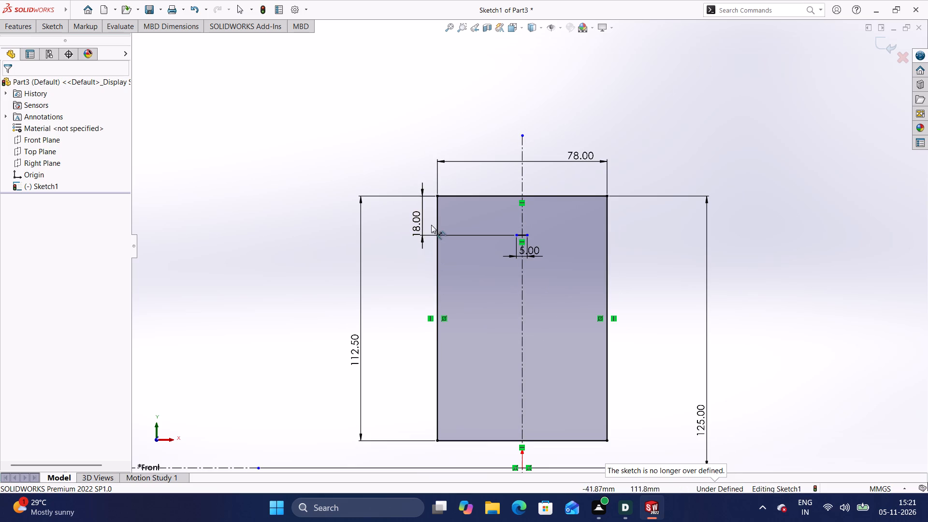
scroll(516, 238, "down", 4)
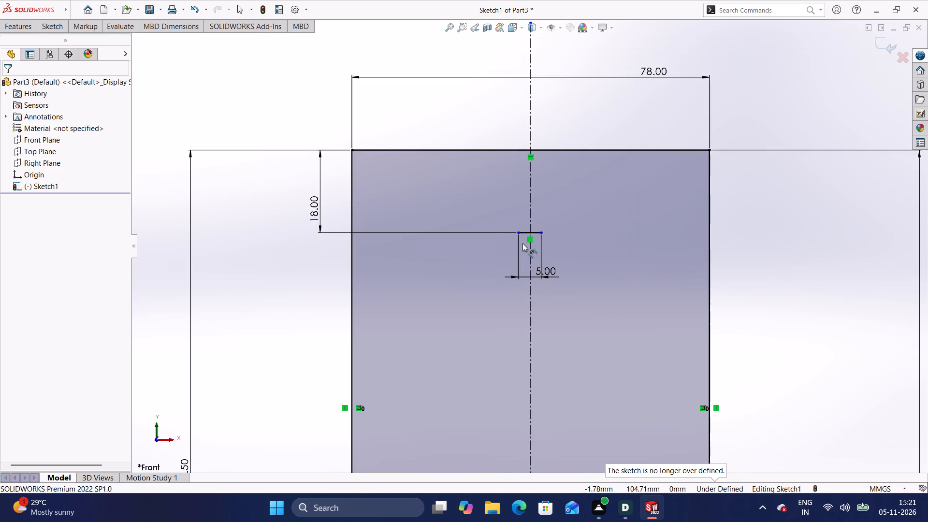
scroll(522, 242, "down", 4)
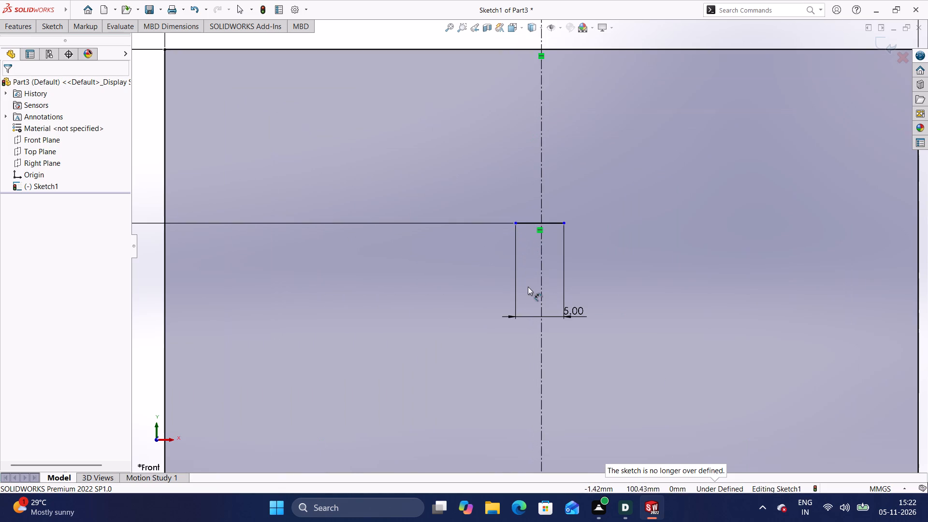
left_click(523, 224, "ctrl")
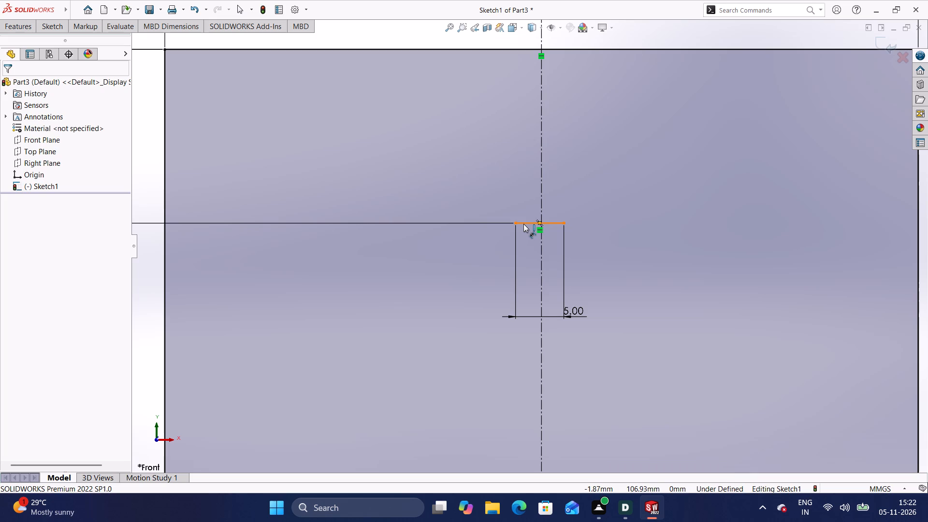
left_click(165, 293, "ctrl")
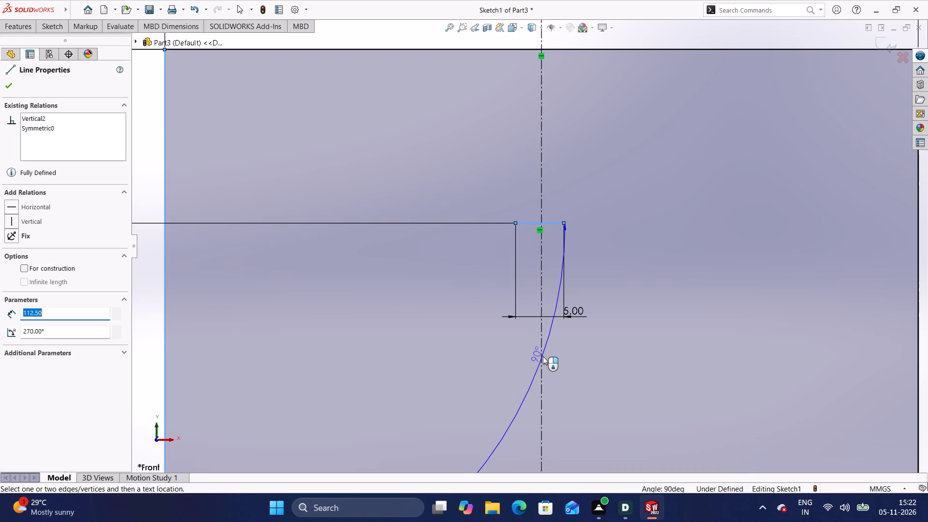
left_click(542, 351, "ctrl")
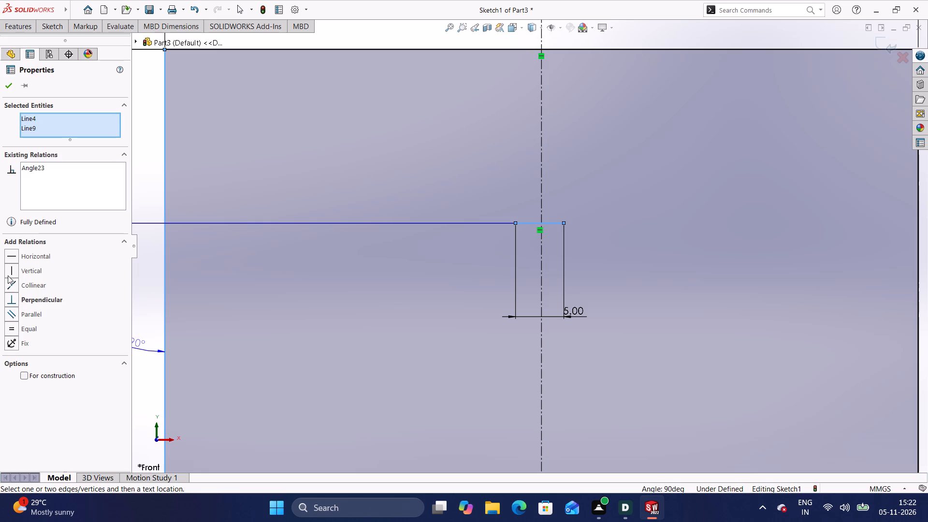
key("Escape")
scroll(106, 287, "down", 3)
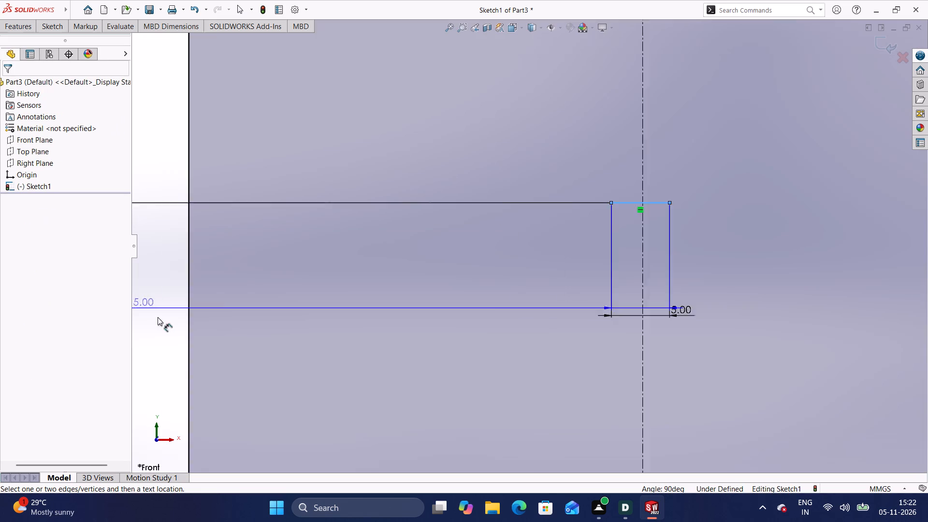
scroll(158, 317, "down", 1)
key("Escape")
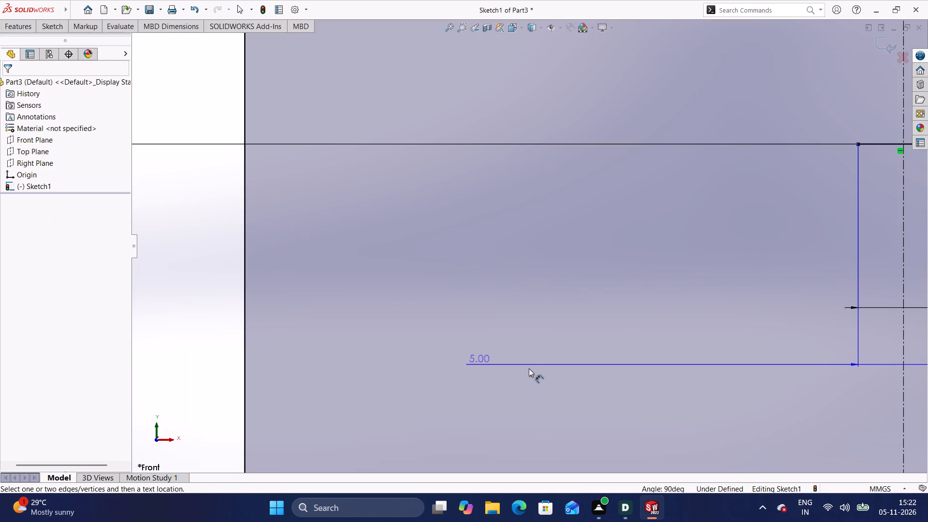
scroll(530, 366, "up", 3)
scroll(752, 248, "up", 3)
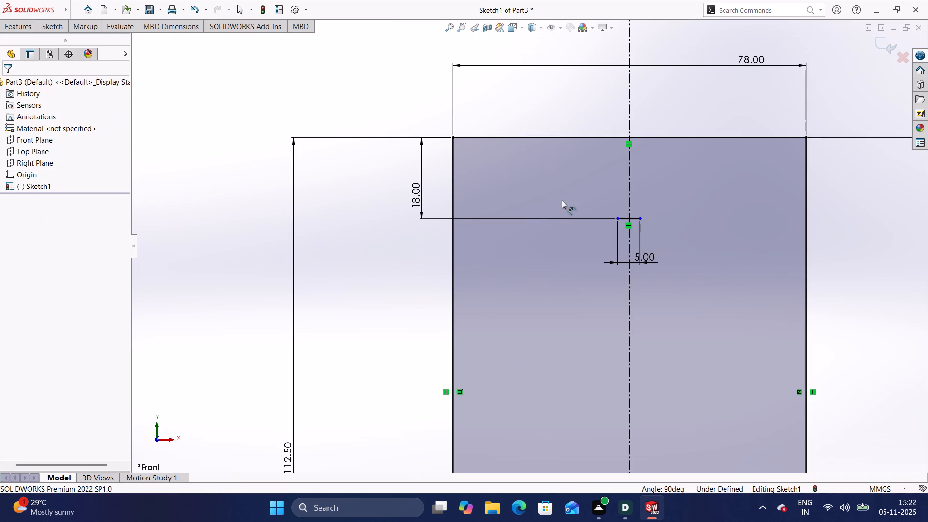
Sketch a slanted line from the short horizontal line's right endpoint, rising outward to just beyond the rectangle's top edge.
left_click(58, 25)
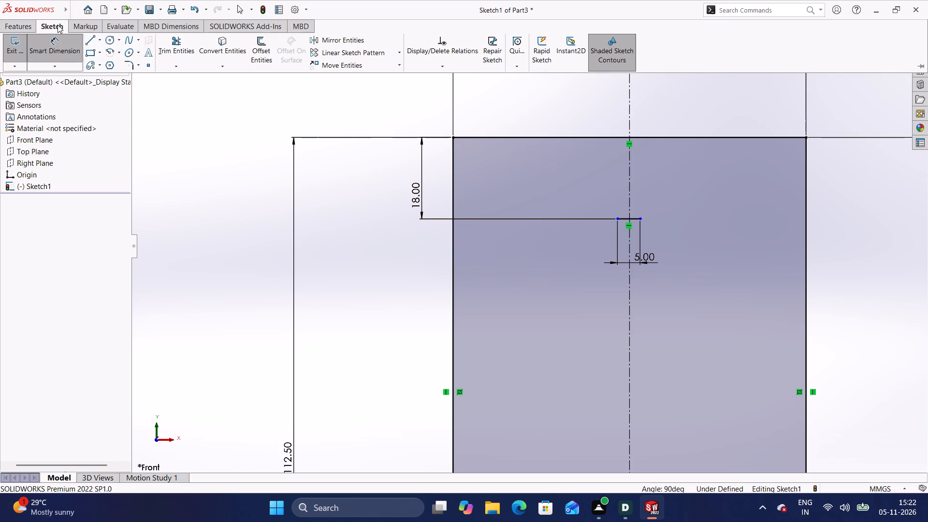
left_click(99, 37)
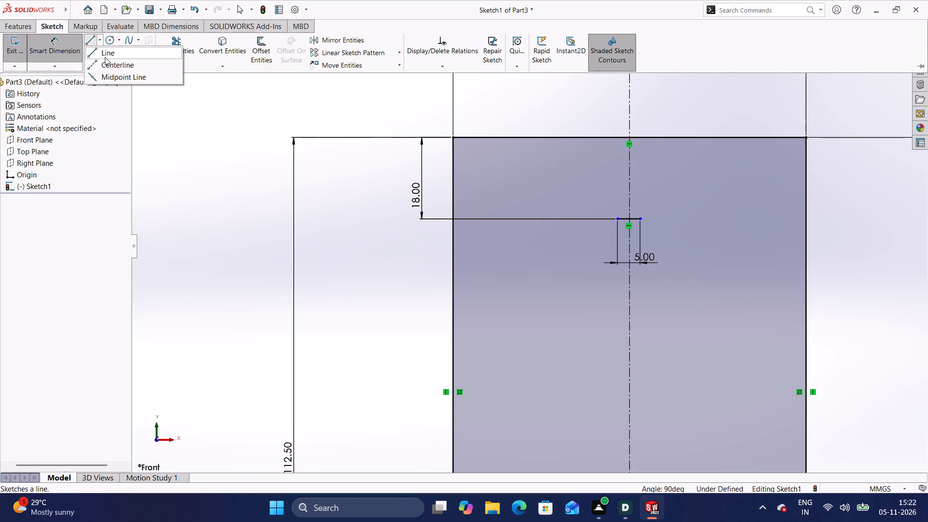
left_click(105, 57)
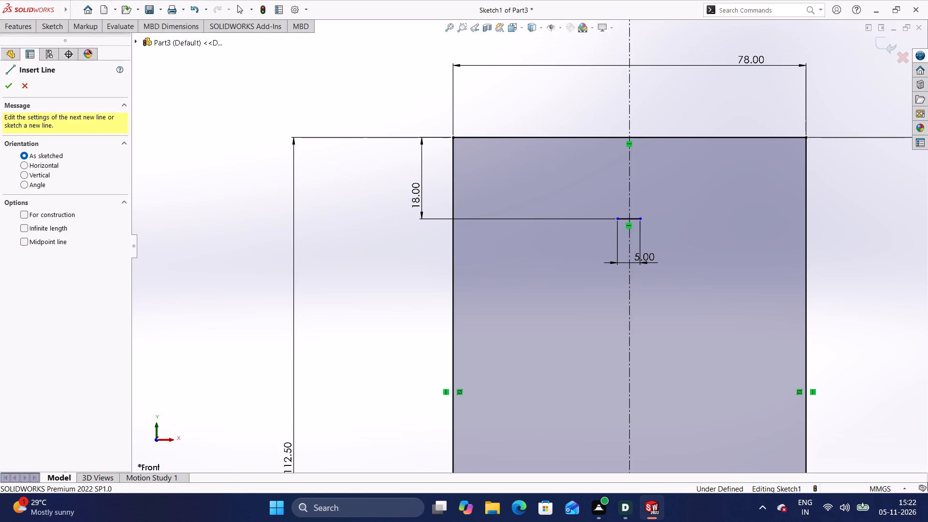
left_click(56, 26)
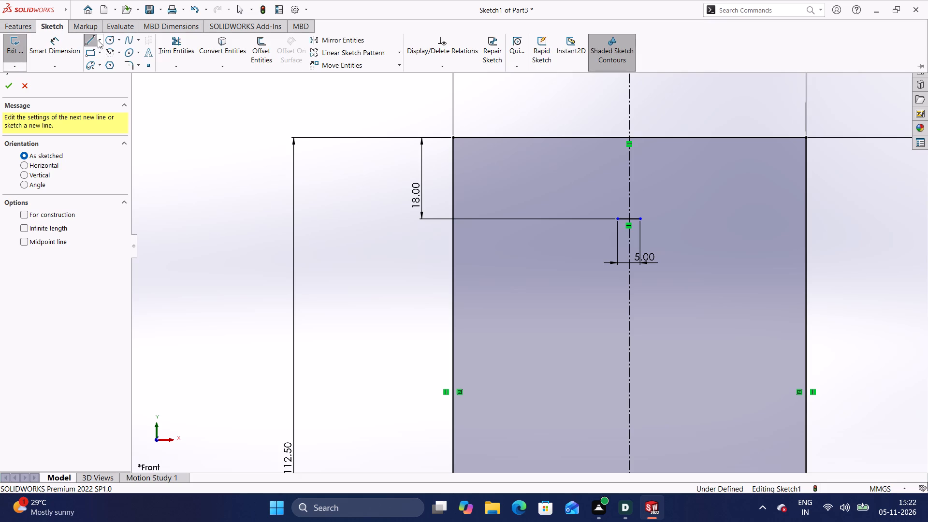
left_click(98, 40)
left_click(105, 50)
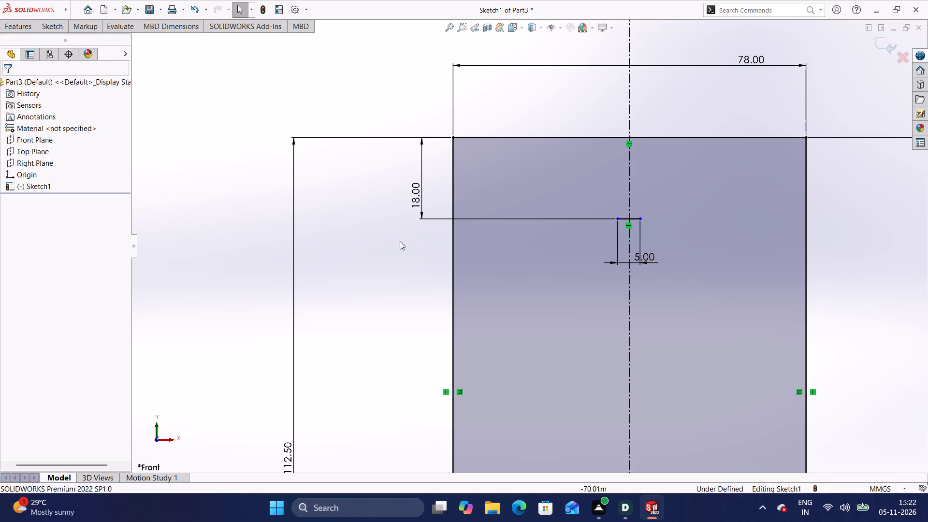
left_click(639, 217)
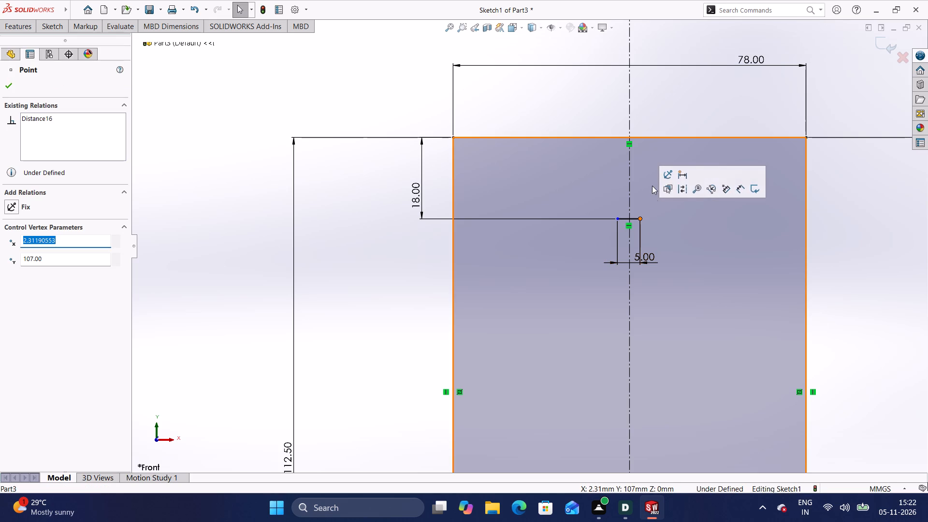
left_click(640, 218)
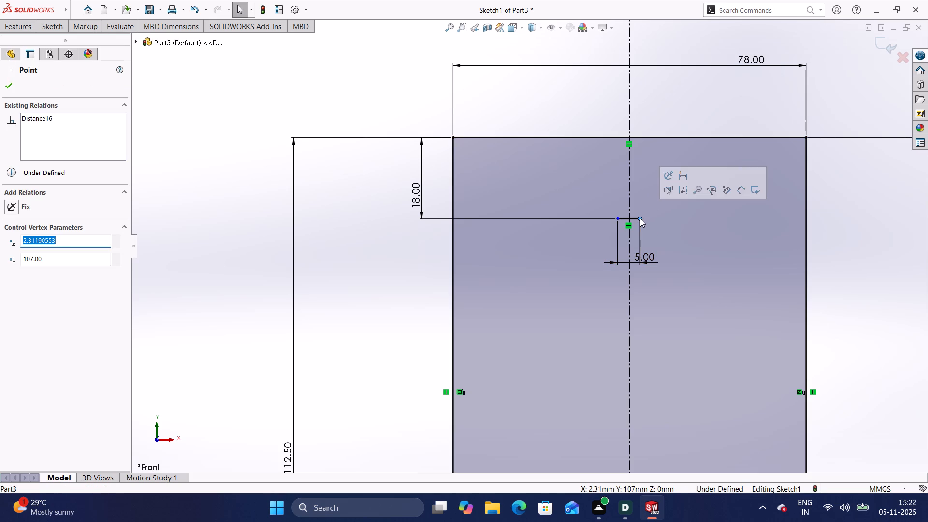
left_click(9, 85)
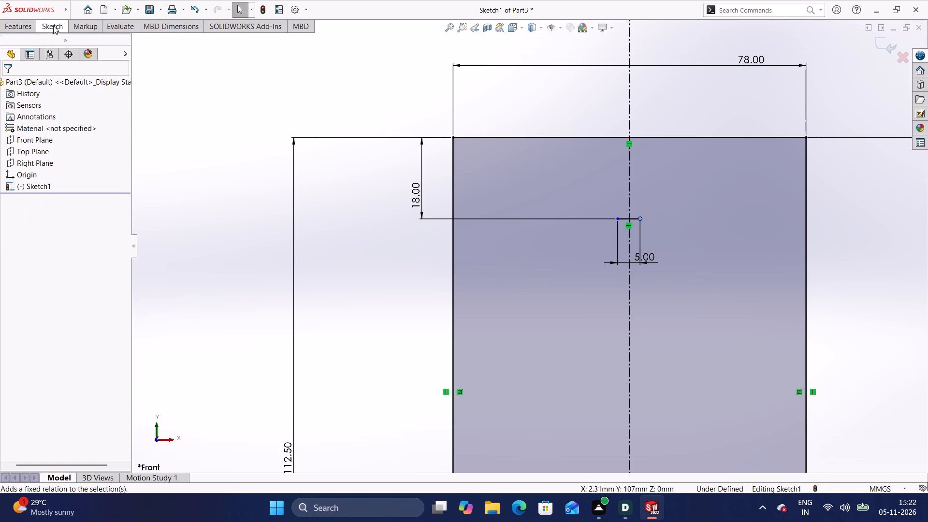
left_click(53, 26)
left_click(100, 44)
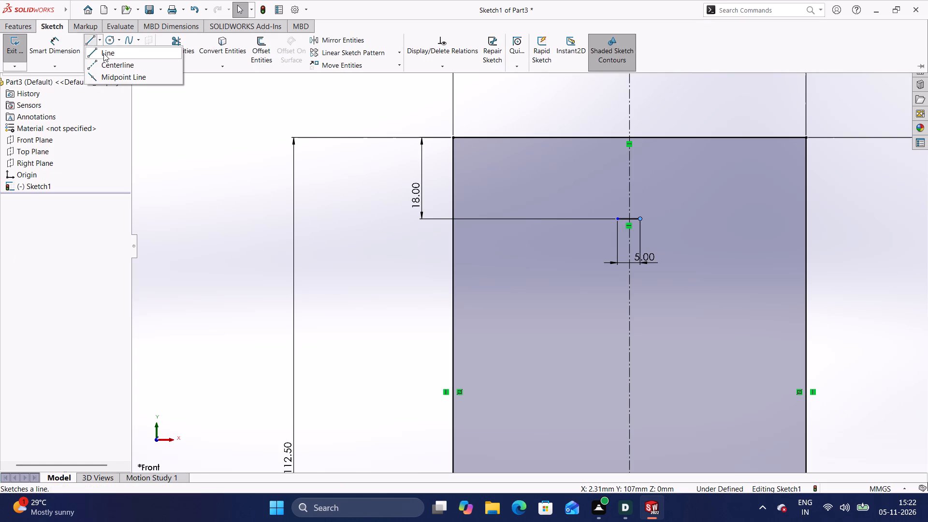
left_click(103, 53)
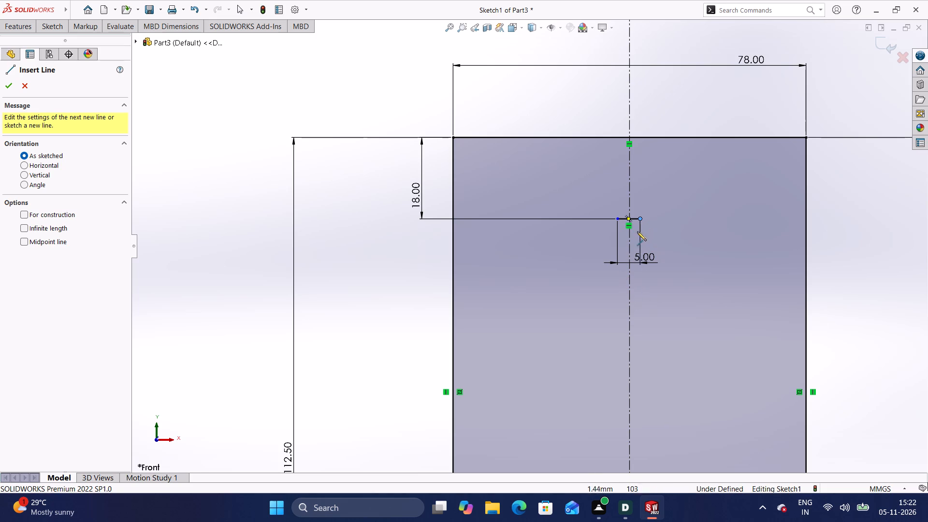
left_click(641, 218)
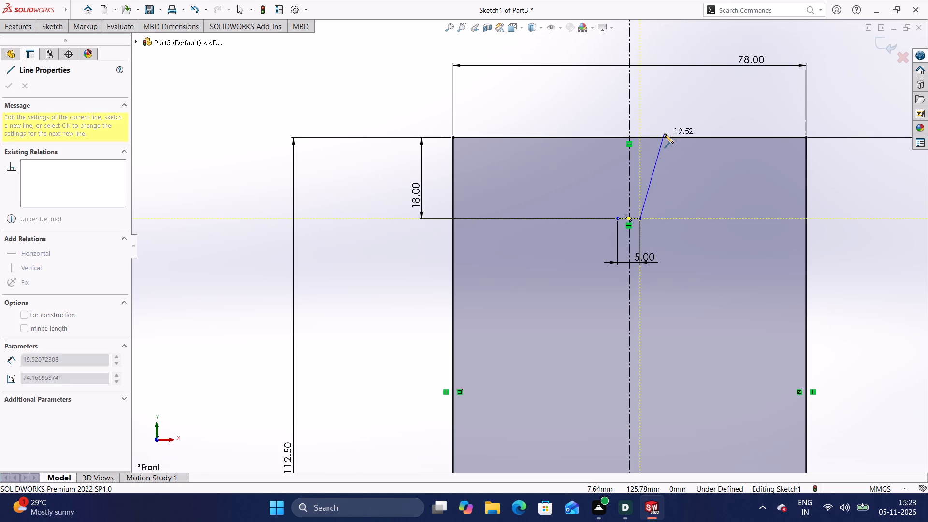
left_click(674, 123)
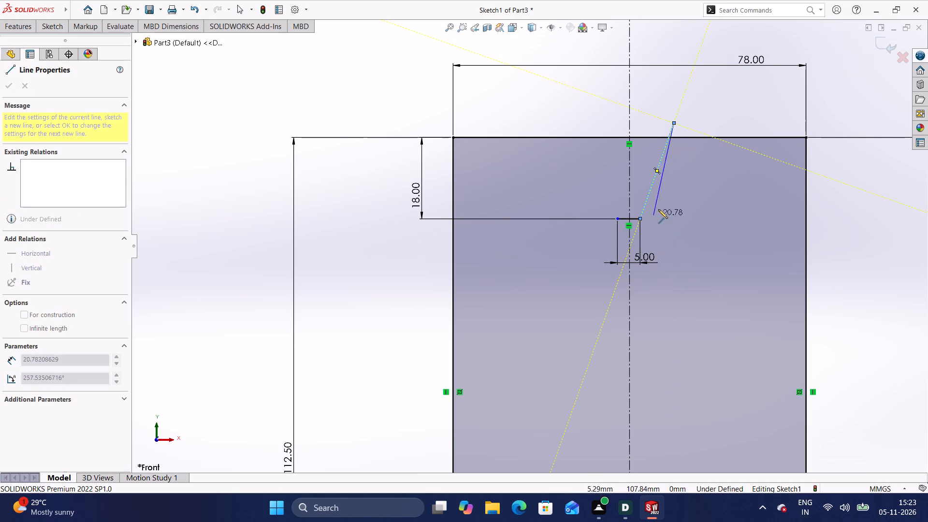
key("Escape")
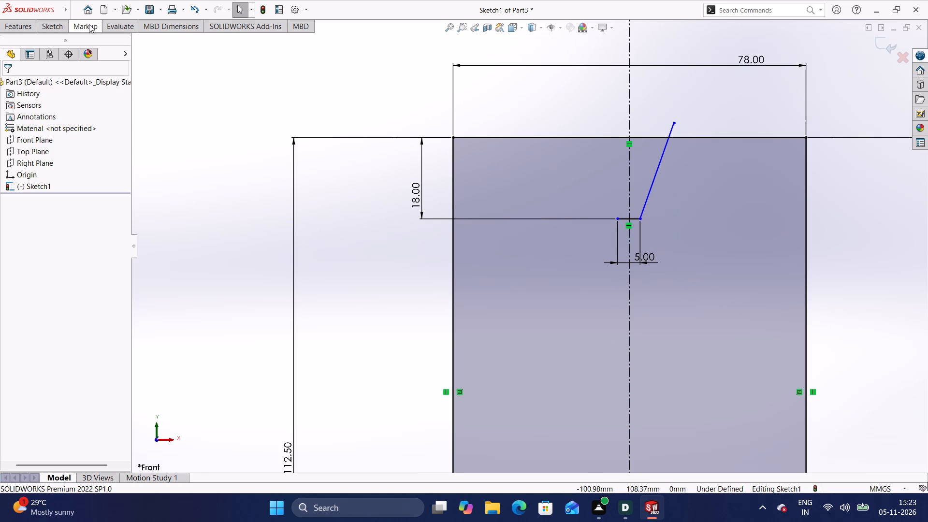
Sketch a slanted line about 20 mm long from the short horizontal line's left endpoint, rising outward to the rectangle's top edge.
left_click(63, 24)
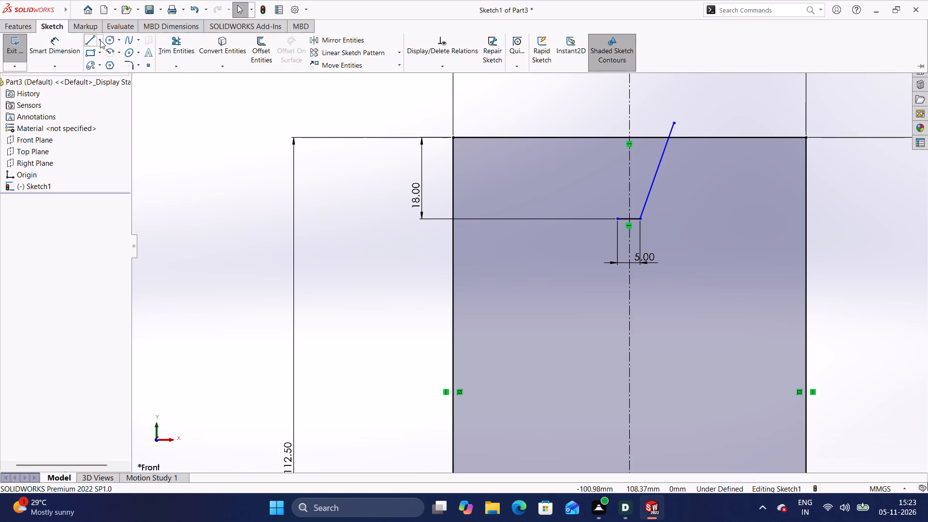
left_click(100, 40)
left_click(111, 52)
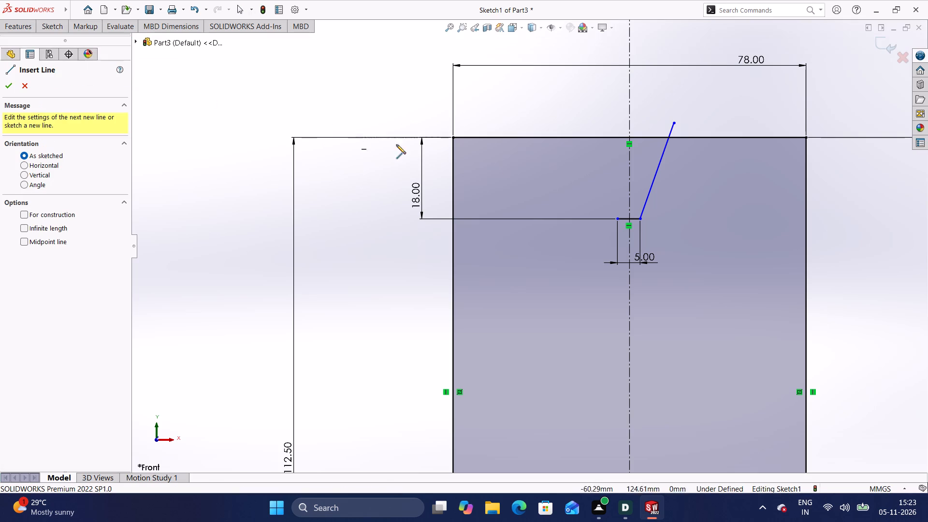
left_click(617, 219)
left_click(577, 136)
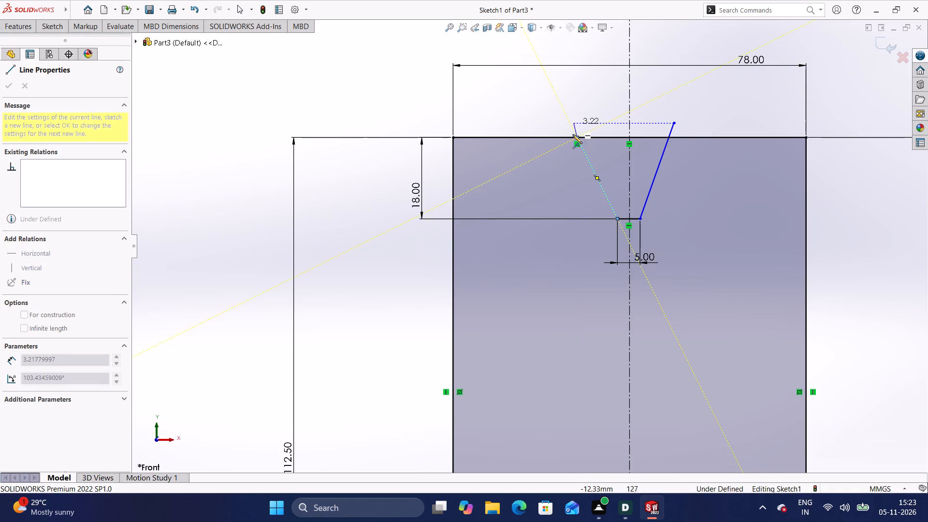
Continue the line chain about 7 mm left along the top edge, then sketch a V about 18 mm deep ending near the rectangle's top-left corner.
left_click(545, 137)
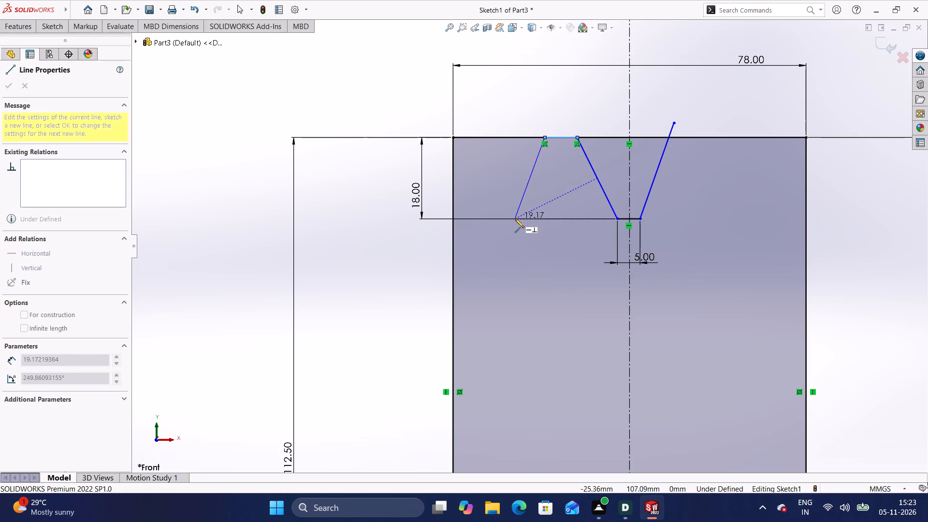
left_click(515, 218)
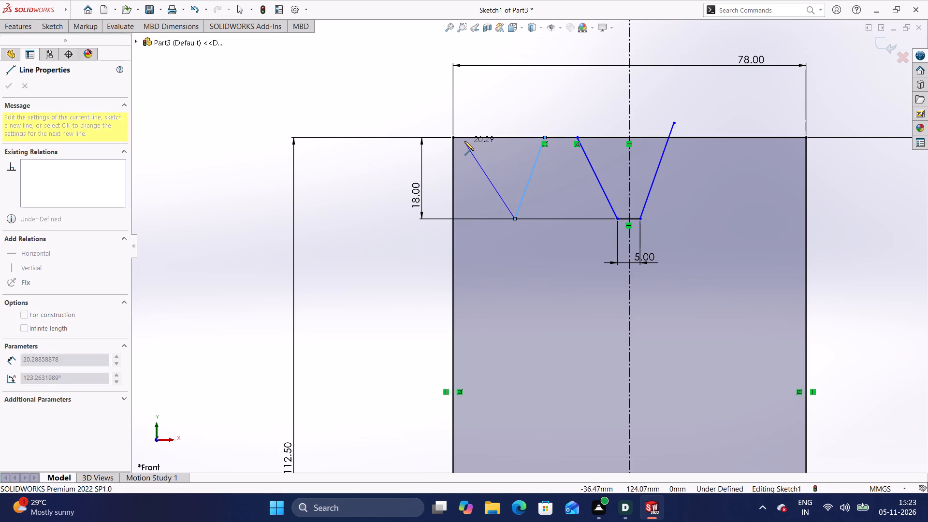
left_click(464, 136)
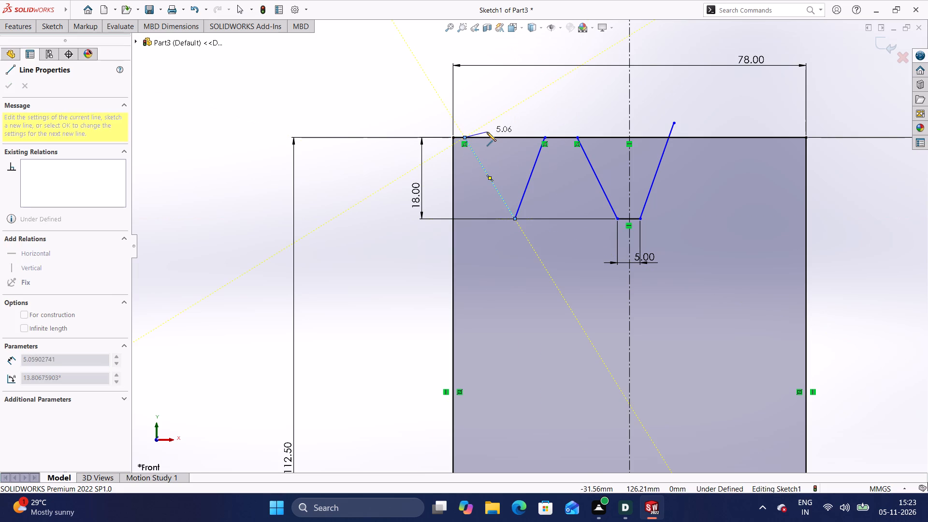
key("Escape")
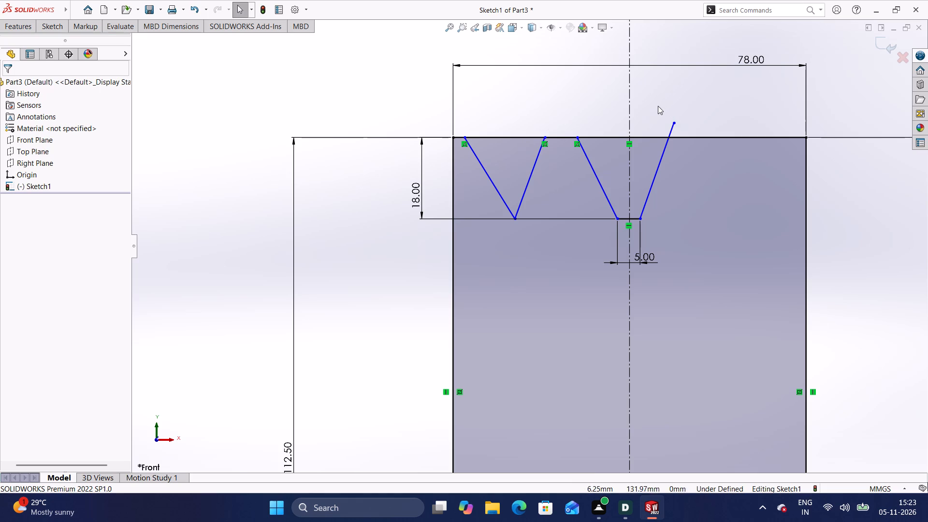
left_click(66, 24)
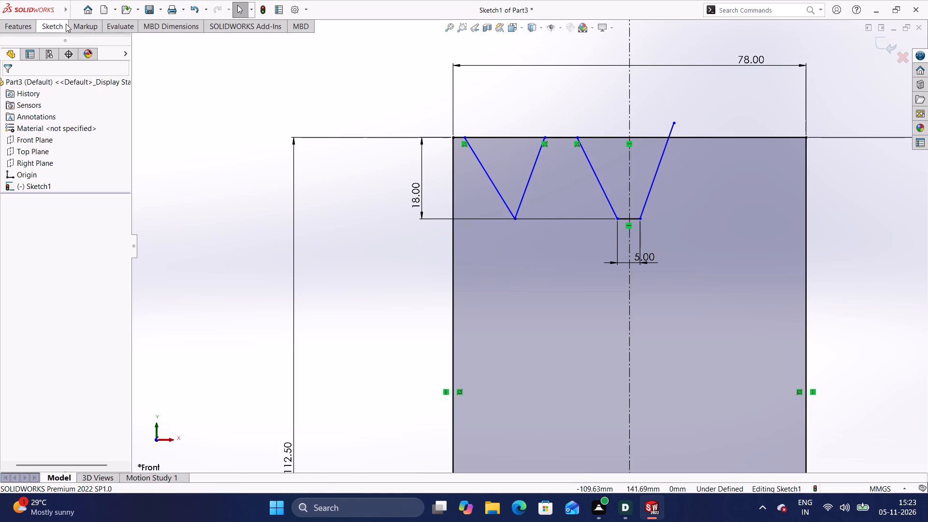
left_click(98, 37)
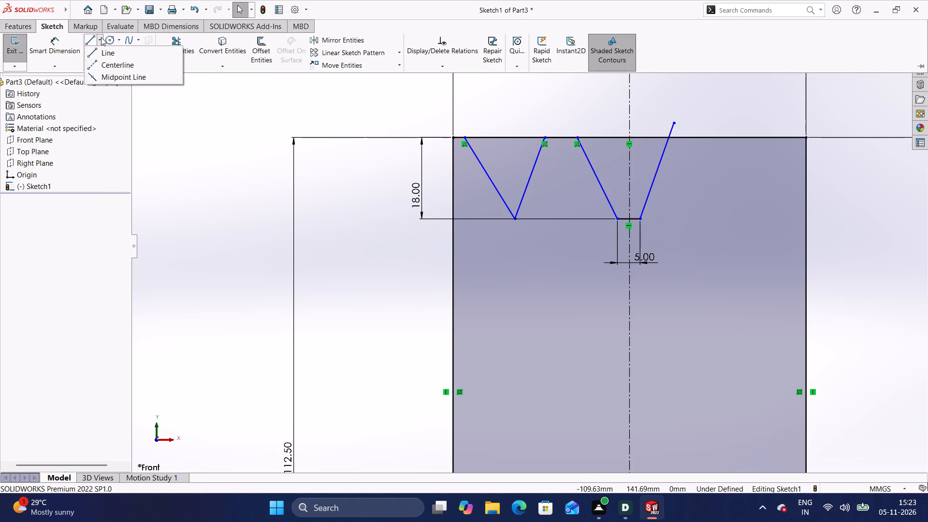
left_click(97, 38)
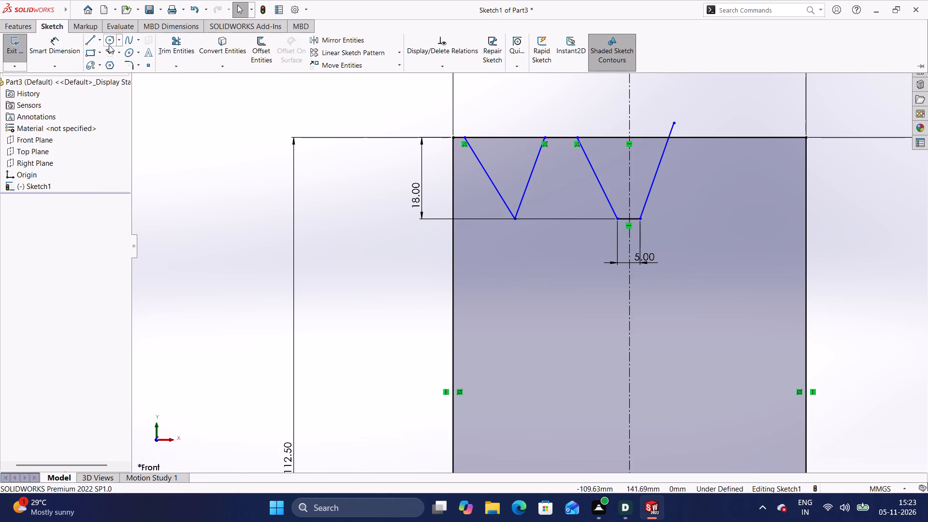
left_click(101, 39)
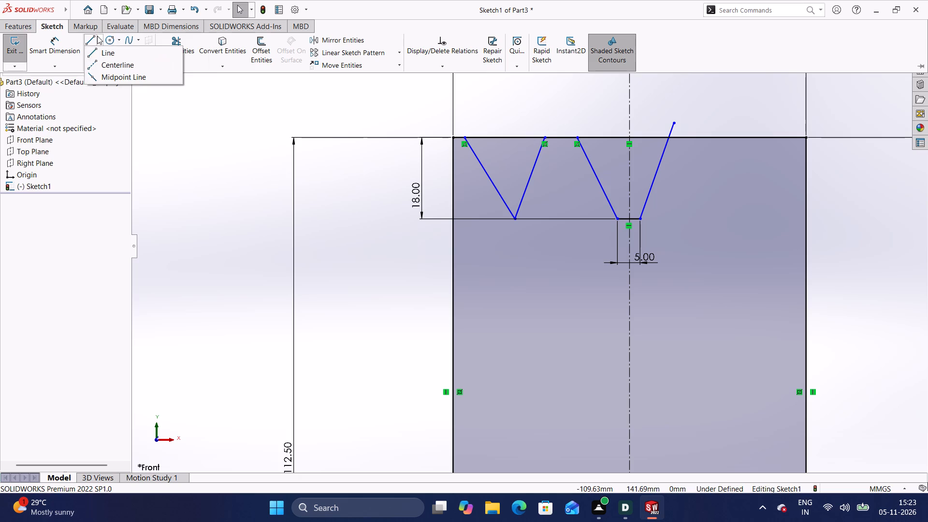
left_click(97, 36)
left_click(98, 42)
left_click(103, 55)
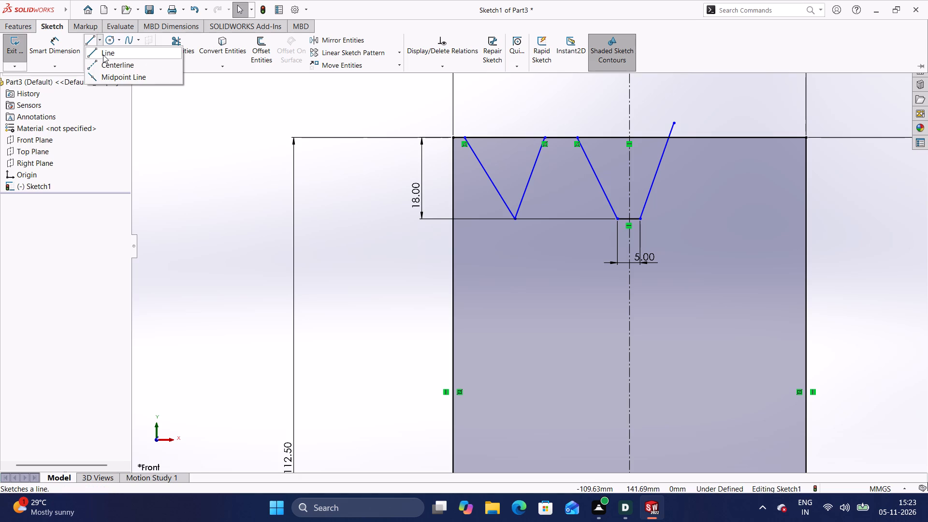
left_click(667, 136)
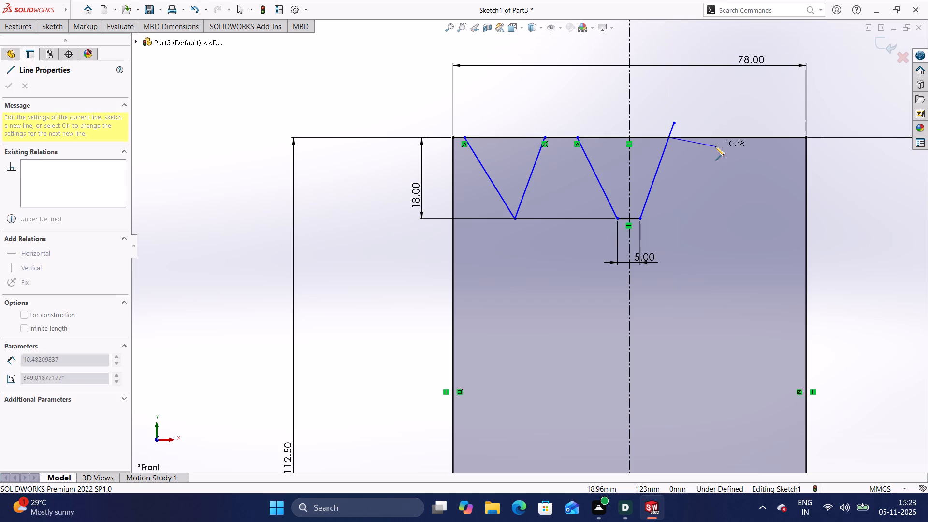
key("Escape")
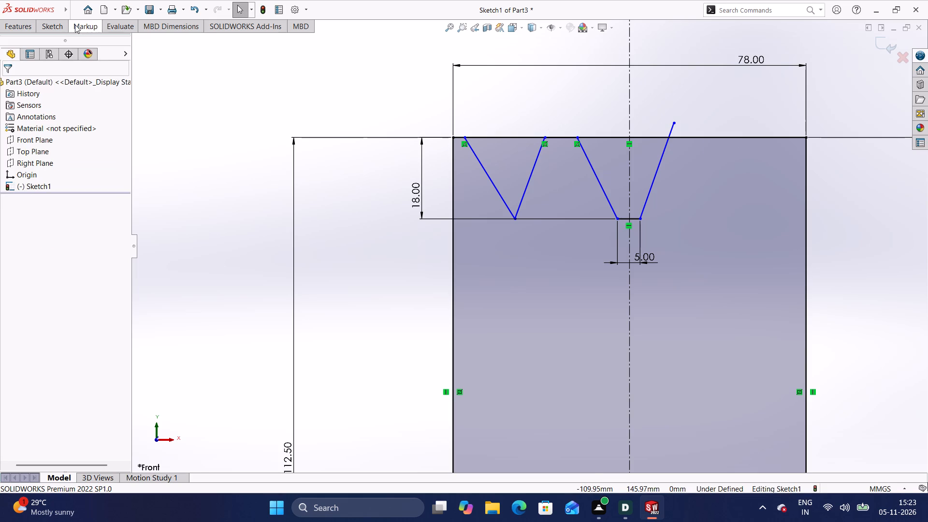
Trim the end of the central notch's right slanted line that extends above the rectangle's top edge.
left_click(64, 23)
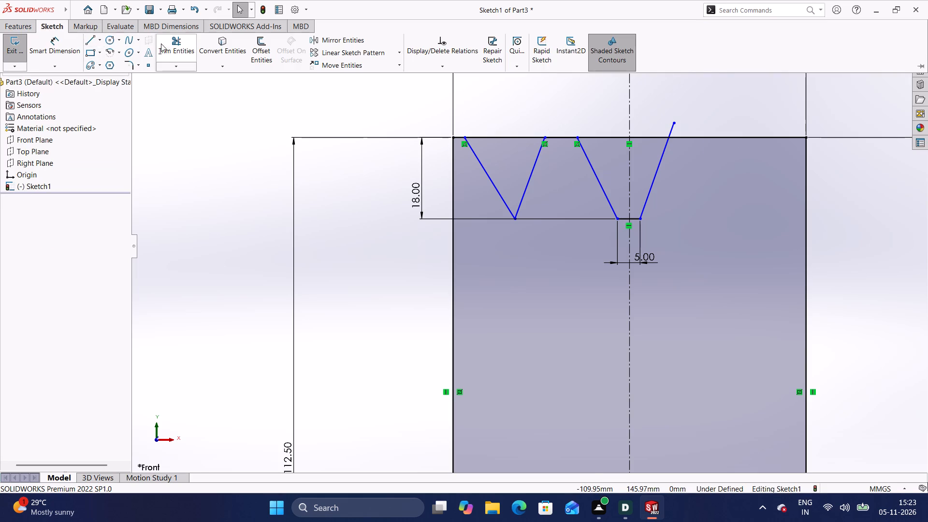
left_click(170, 43)
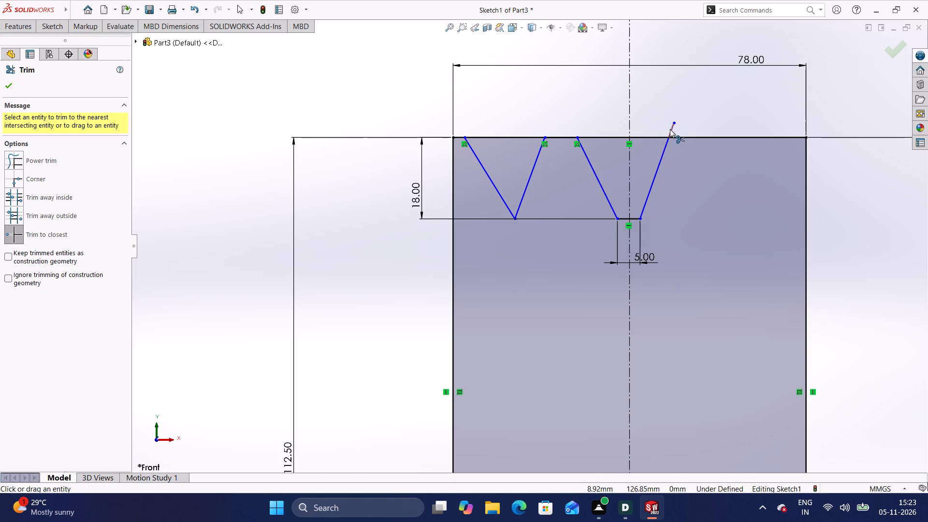
left_click(673, 129)
key("Escape")
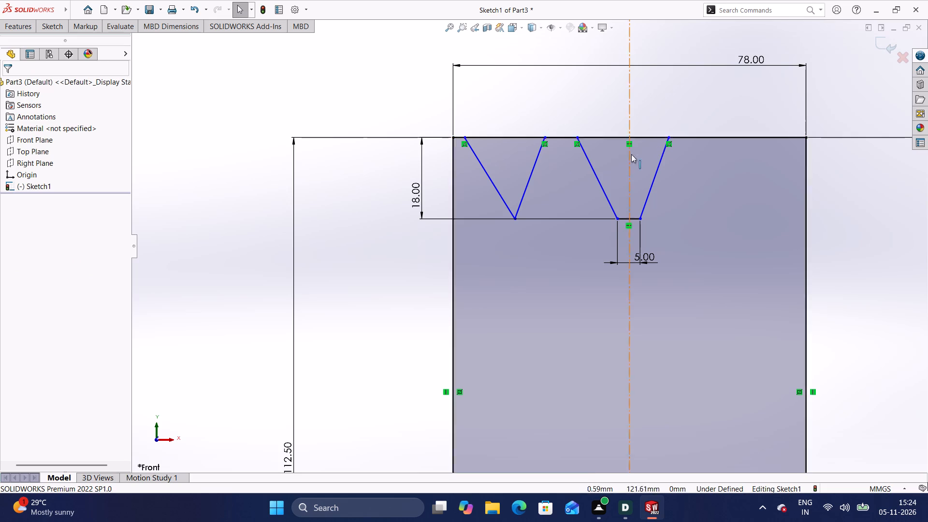
Sketch a flat-bottomed notch right of the central one, starting with a line about 8 mm along the top edge and reaching the central notch's depth.
scroll(673, 140, "down", 5)
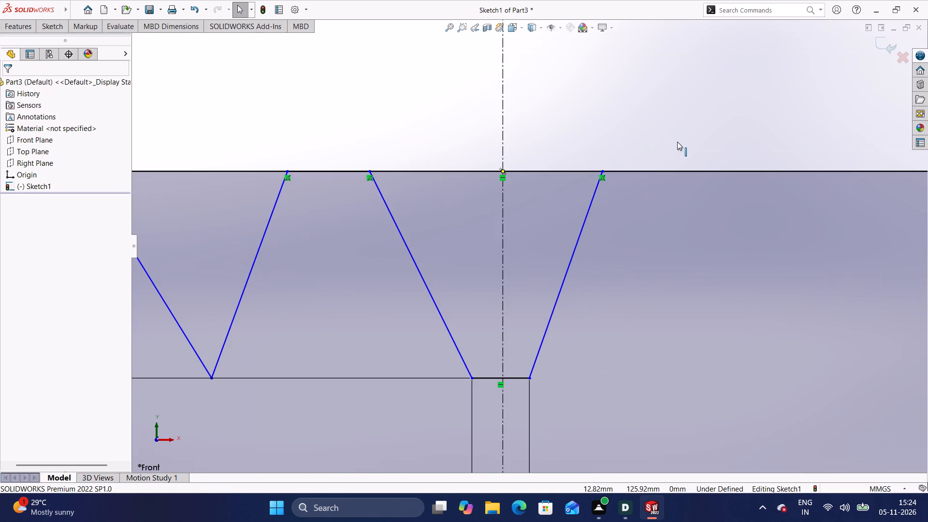
scroll(677, 142, "up", 4)
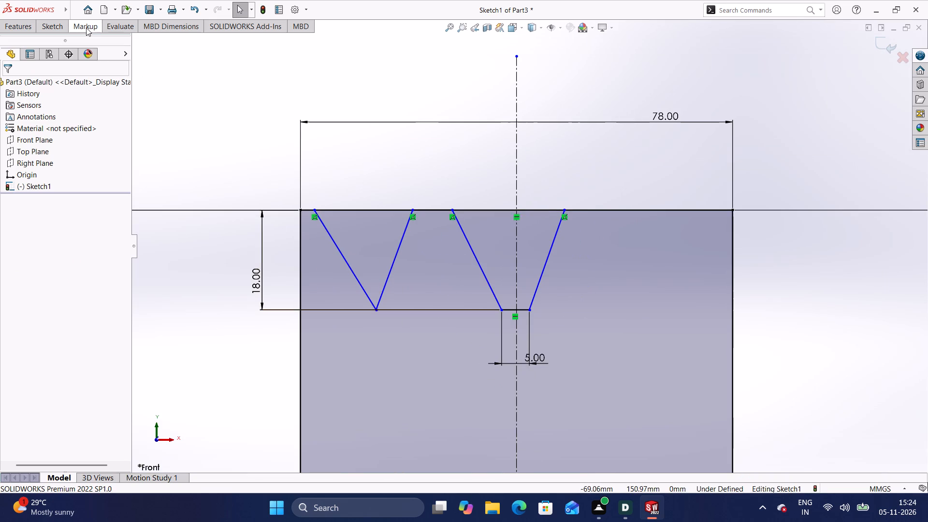
left_click(54, 23)
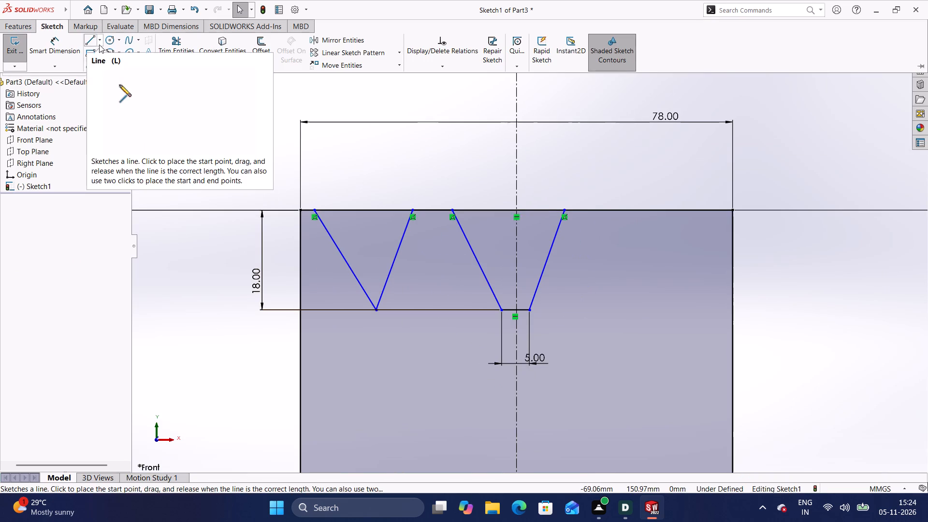
left_click(99, 37)
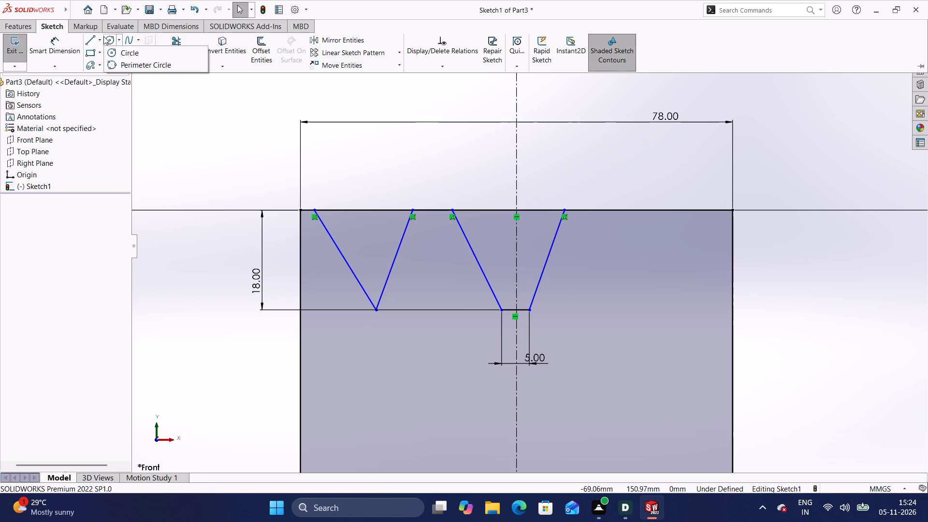
left_click(98, 42)
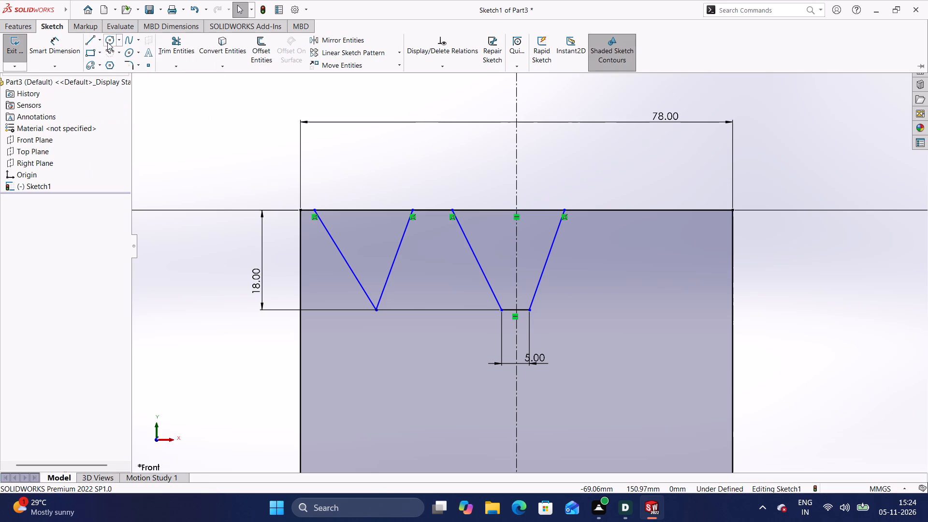
left_click(101, 37)
left_click(107, 53)
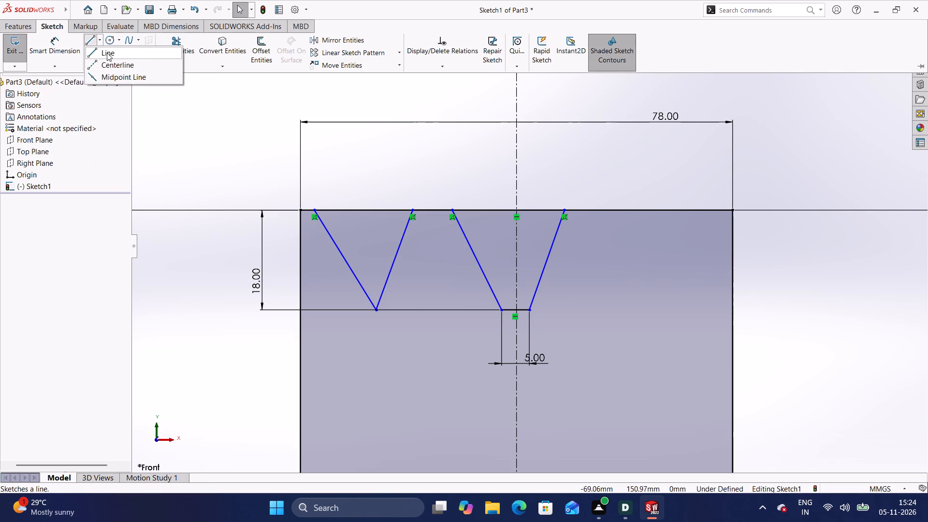
left_click(565, 210)
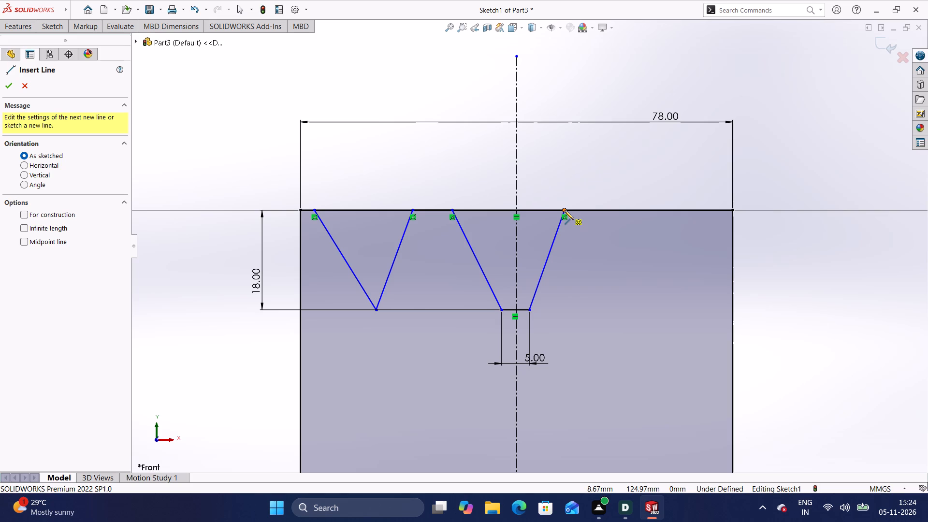
left_click(608, 209)
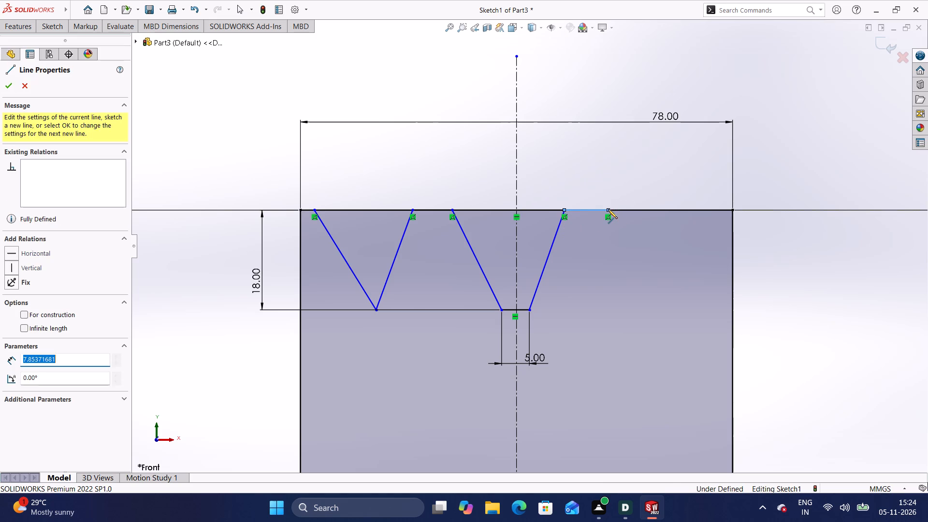
left_click(629, 310)
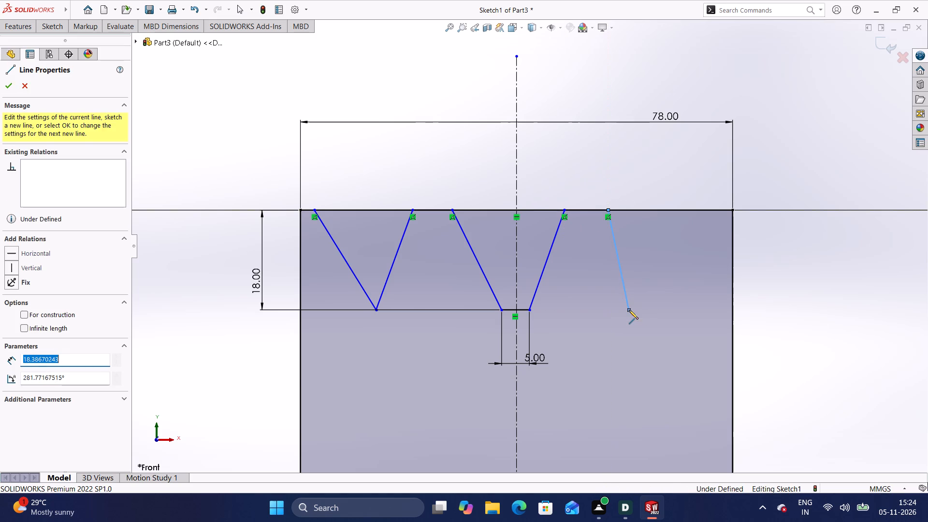
left_click(661, 311)
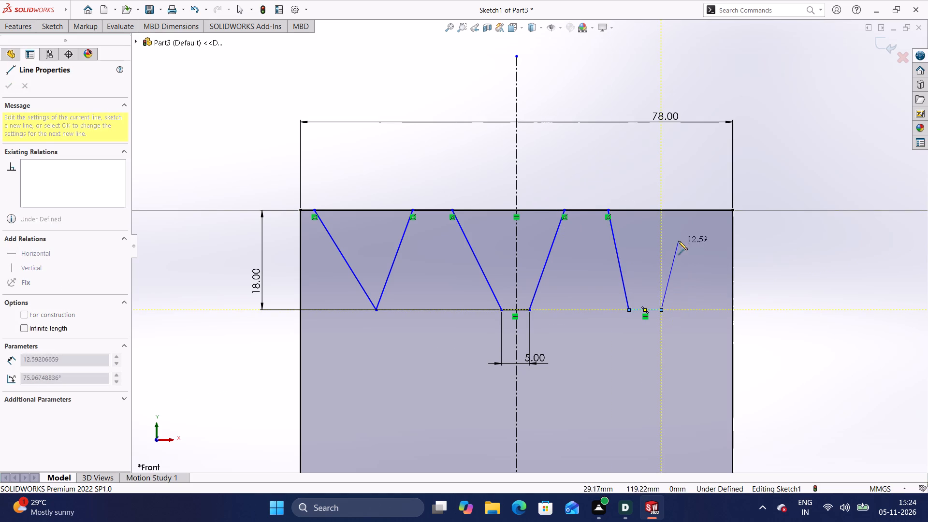
left_click(691, 210)
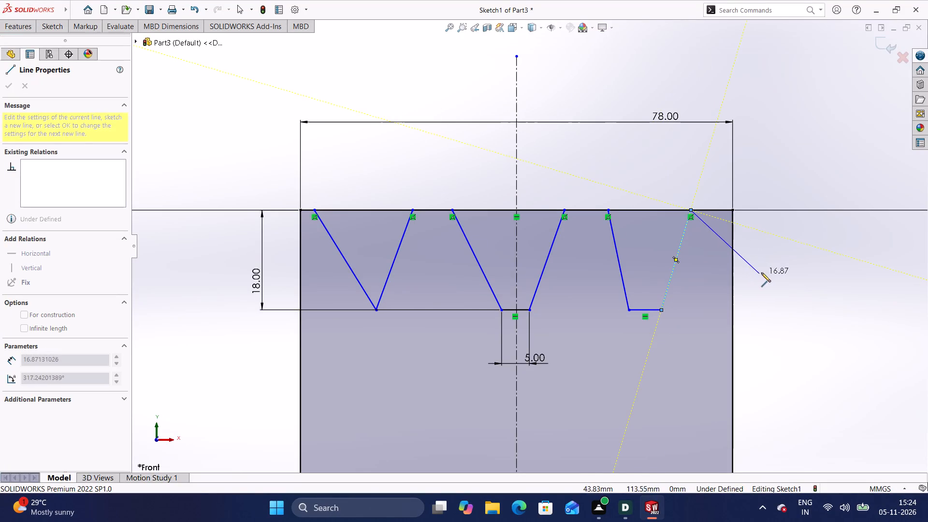
key("Escape")
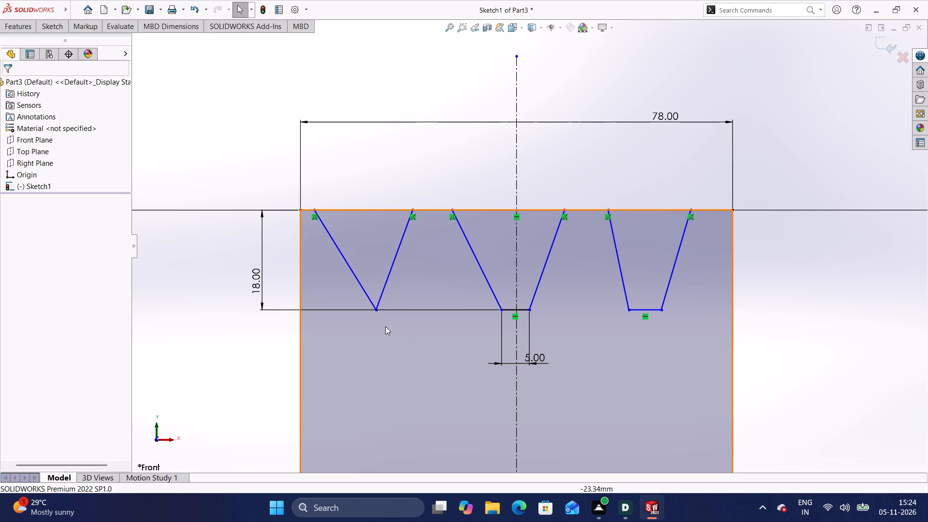
Delete the outer slanted line of the V-shaped notch nearest the rectangle's left edge.
scroll(372, 312, "down", 4)
scroll(372, 312, "up", 4)
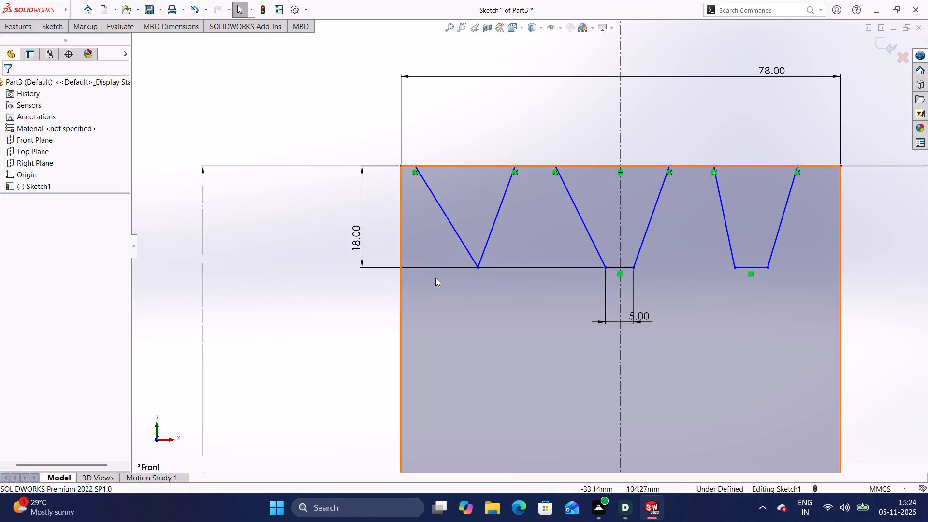
left_click(456, 231)
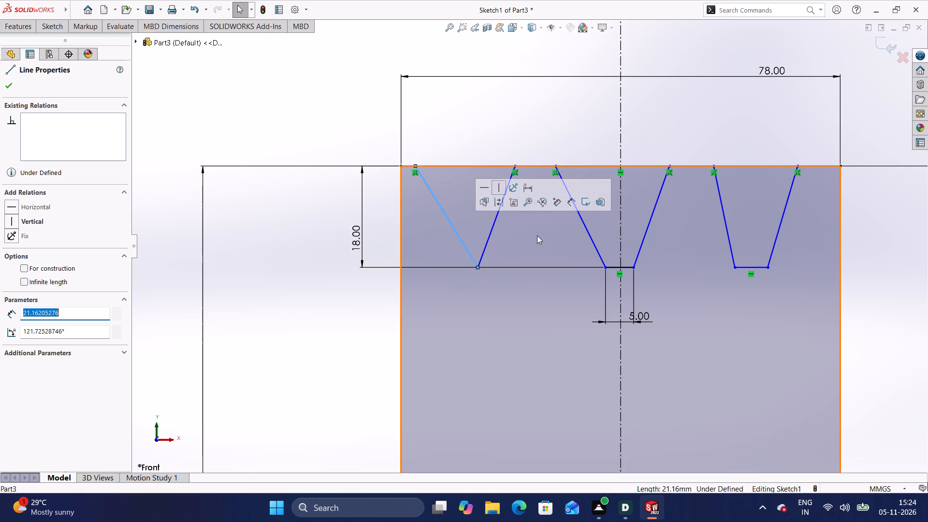
key("Delete")
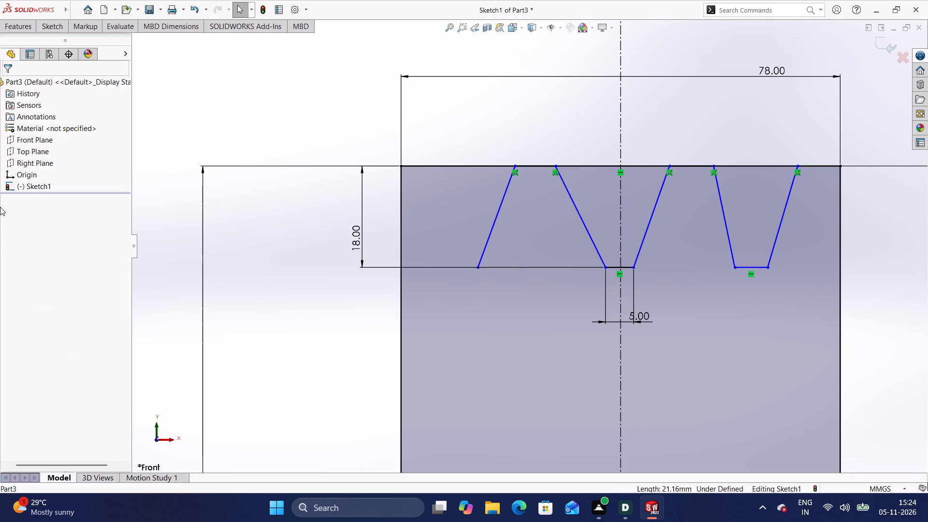
Complete the notch nearest the rectangle's left edge with a horizontal bottom line about 5.3 mm long and a slanted line about 18.7 mm up to the top edge.
left_click(61, 28)
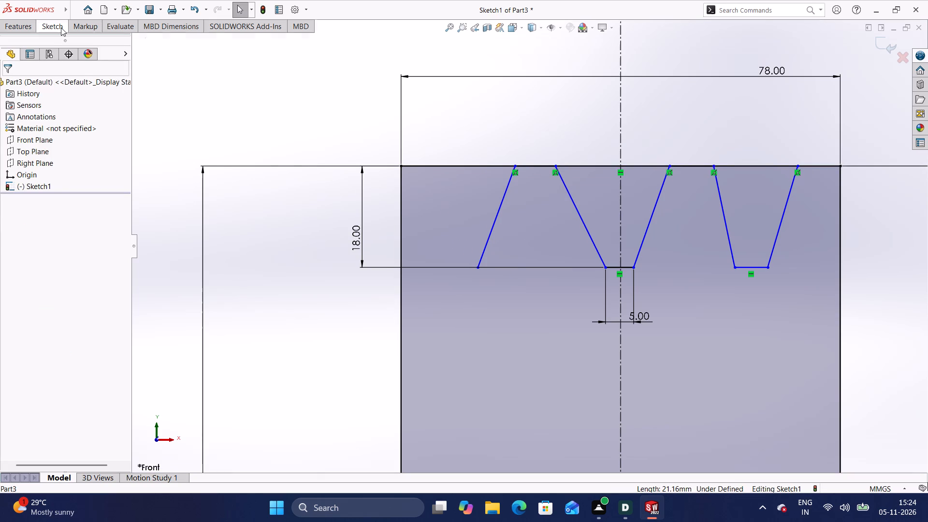
left_click_drag(101, 41, 105, 42)
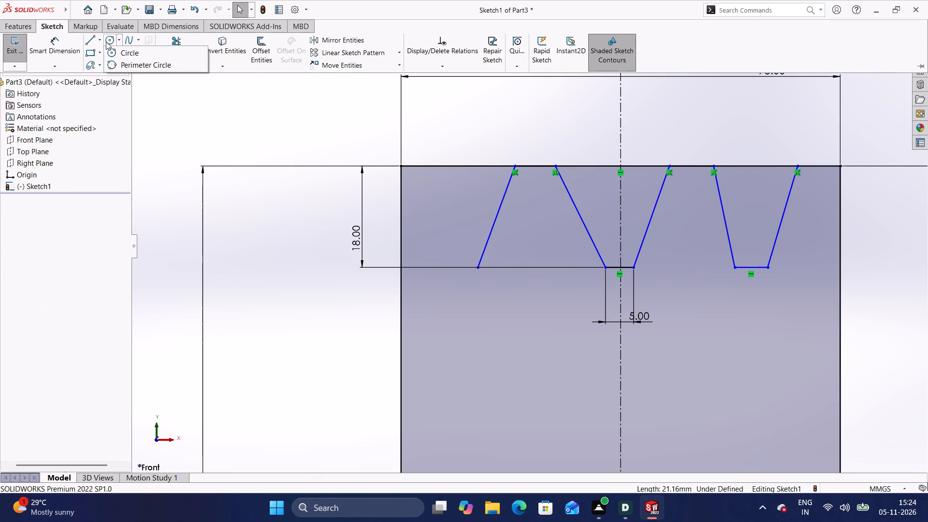
left_click(100, 38)
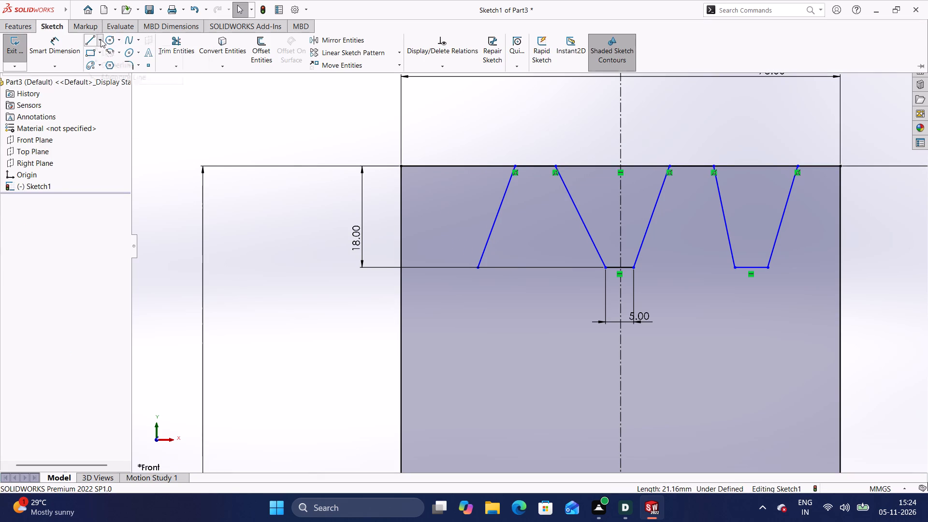
left_click(101, 39)
left_click(100, 41)
left_click(100, 41)
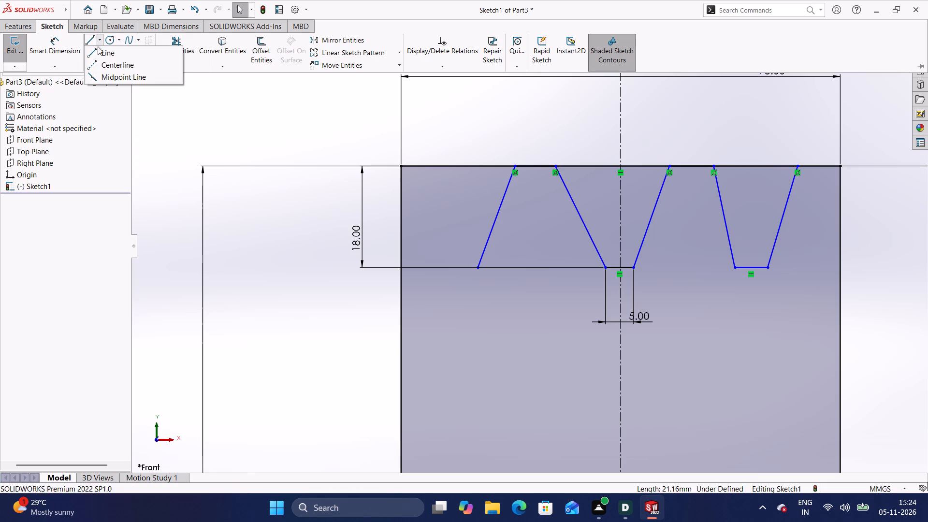
left_click(100, 54)
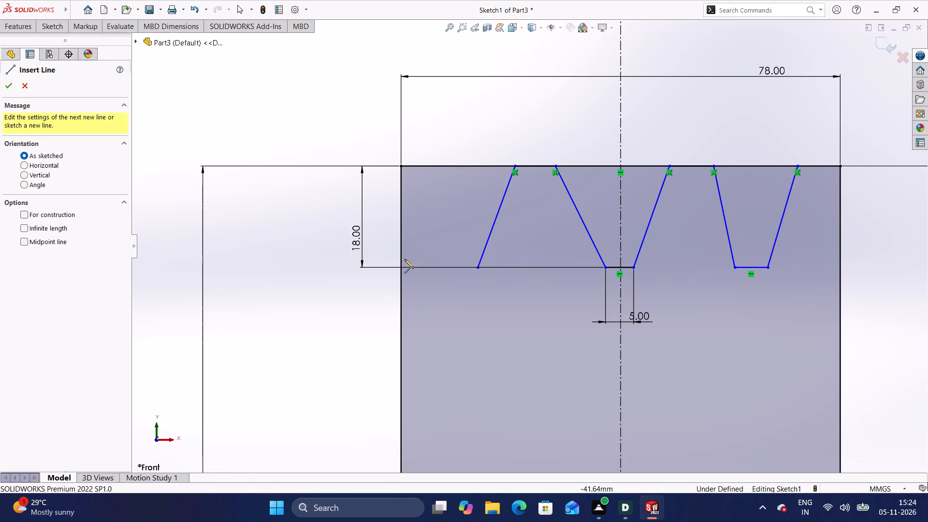
left_click(476, 268)
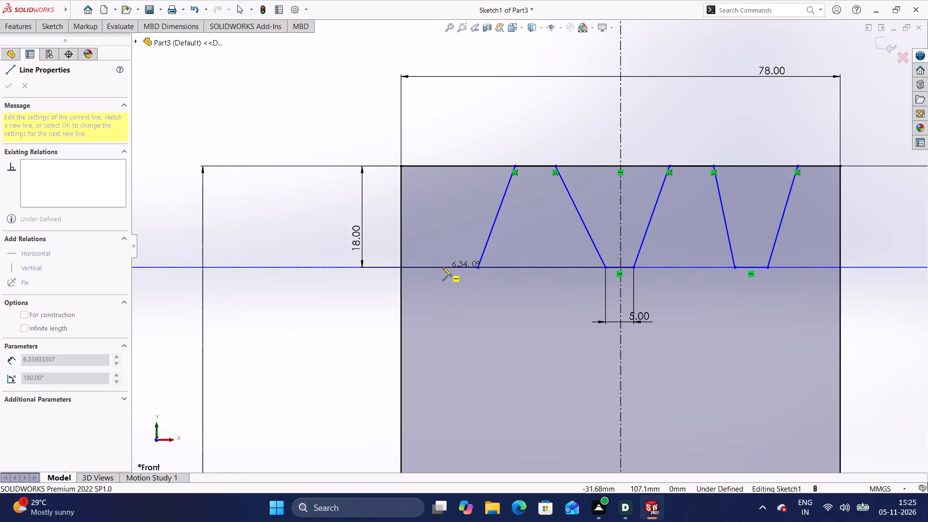
left_click(448, 266)
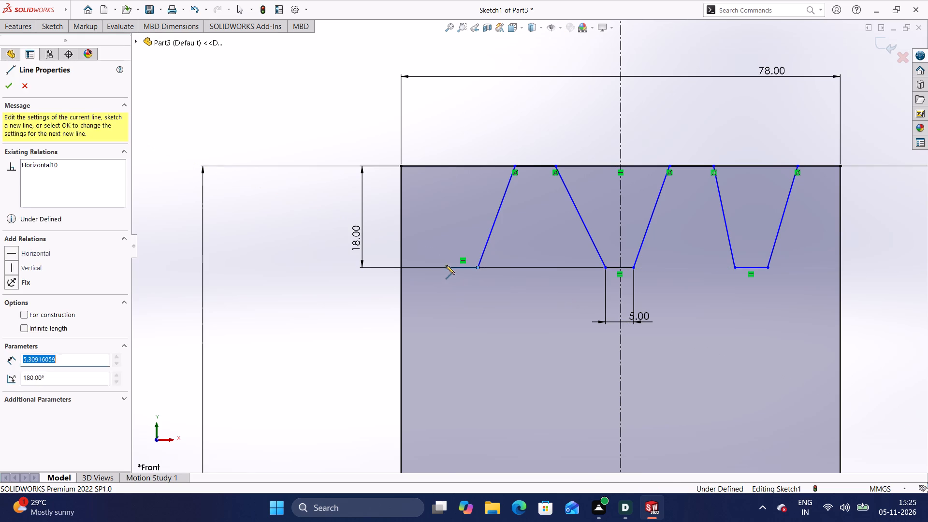
left_click(419, 165)
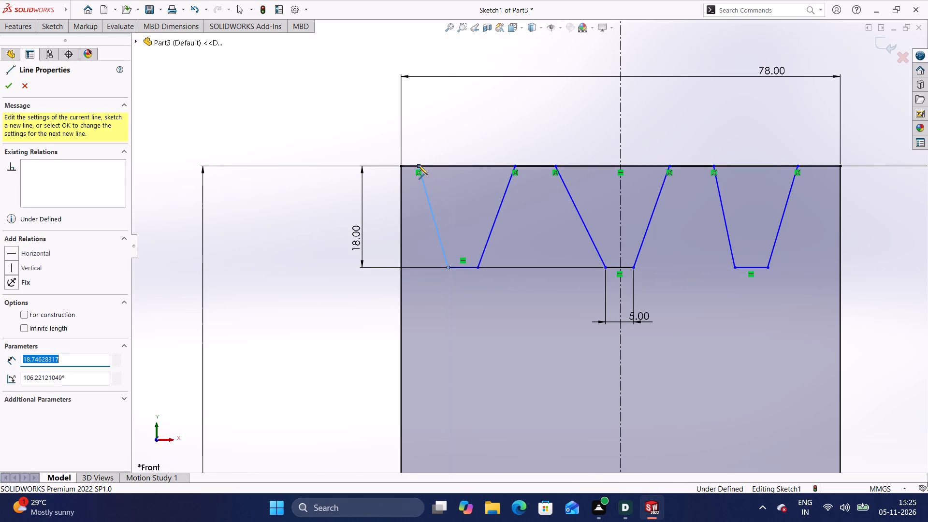
key("Escape")
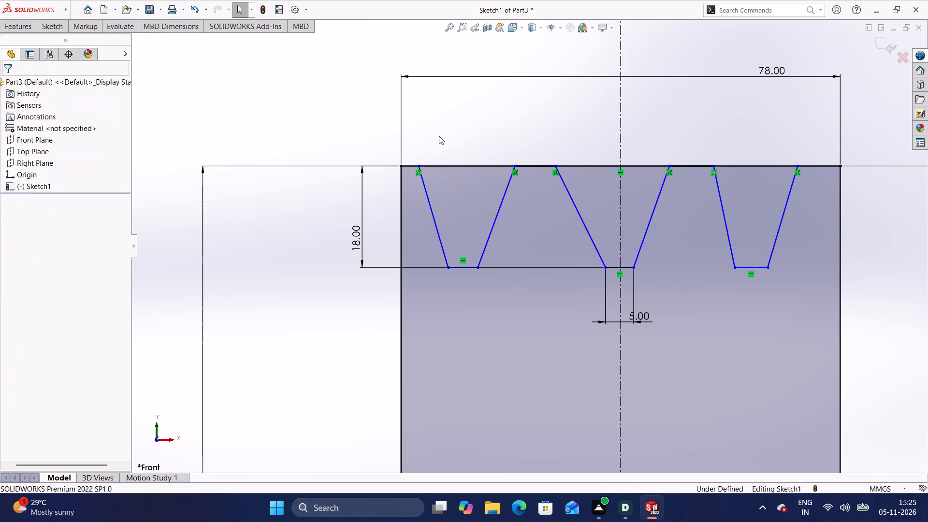
Dimension the angle between the central notch's two slanted sides and set it to 40°.
left_click(47, 28)
left_click(59, 52)
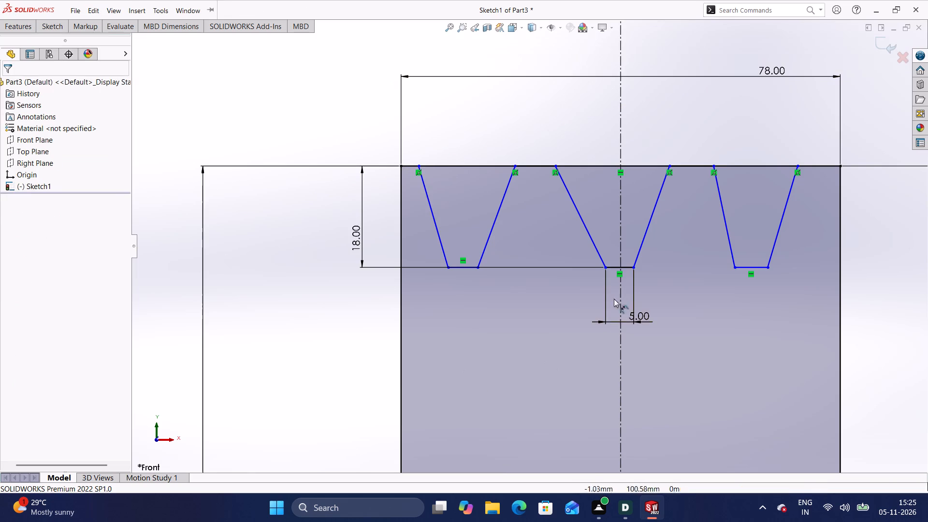
left_click(593, 241)
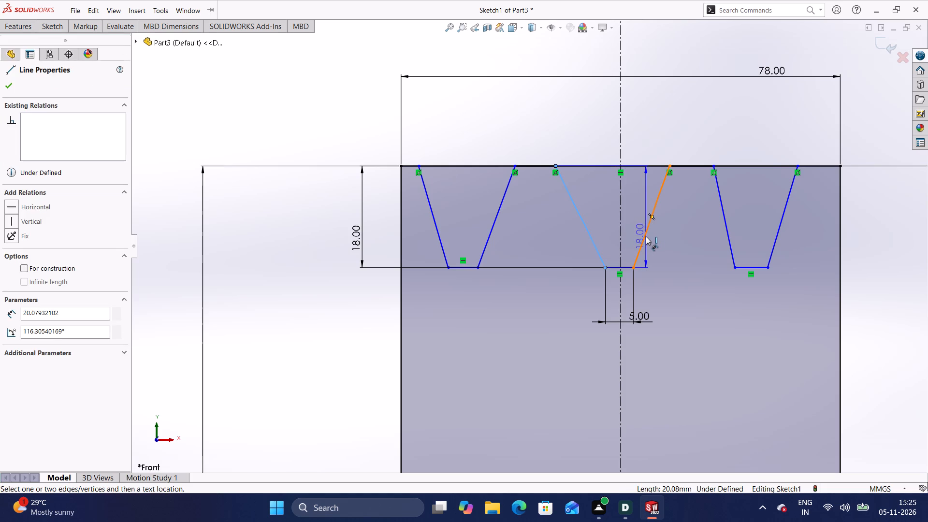
left_click(649, 220)
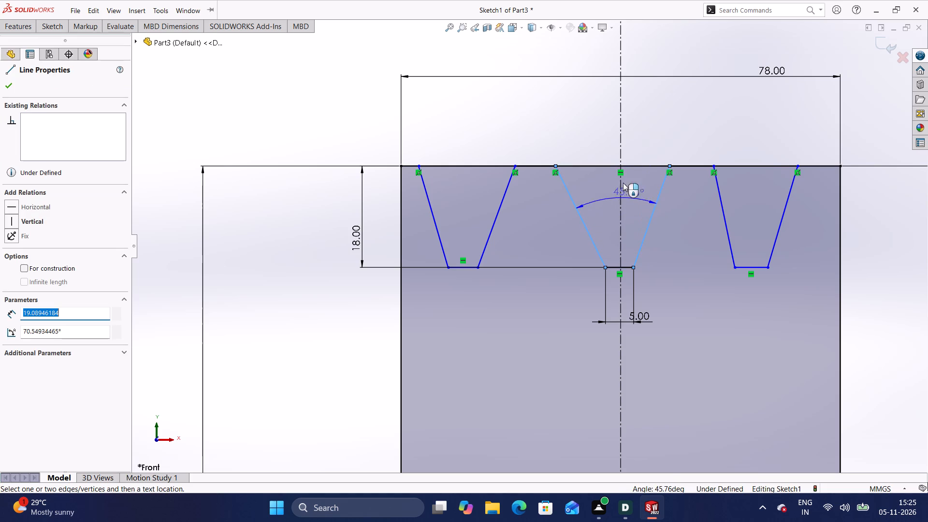
left_click(618, 114)
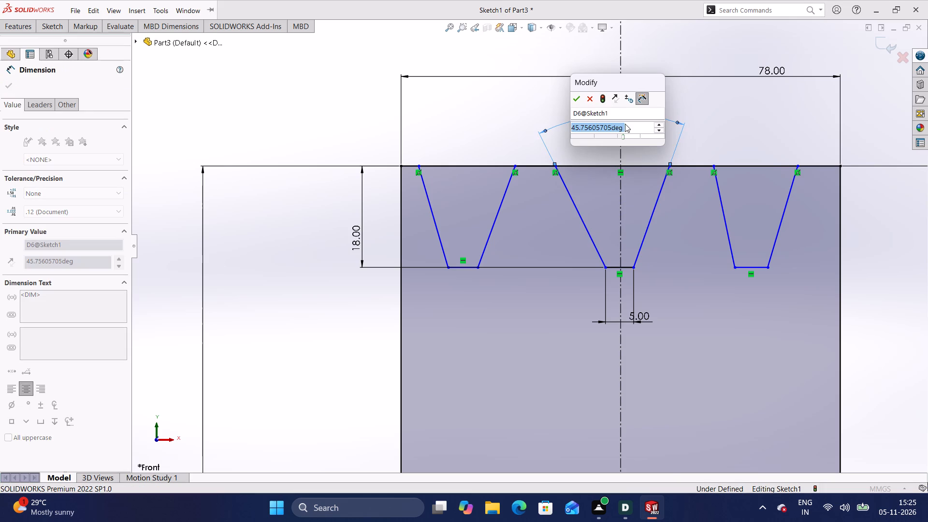
left_click(625, 124)
key("BackSpace")
key("BackSpace")
key("BackSpace")
key("BackSpace")
key("BackSpace")
key("BackSpace")
key("BackSpace")
key("BackSpace")
key("BackSpace")
key("BackSpace")
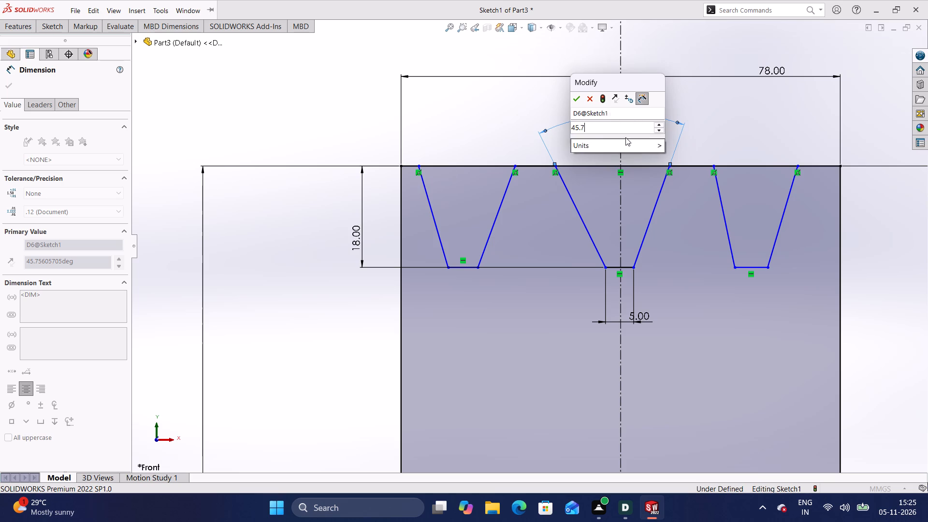
key("BackSpace")
key("BackSpace")
key("BackSpace")
key("BackSpace")
key("BackSpace")
type("40")
key("Return")
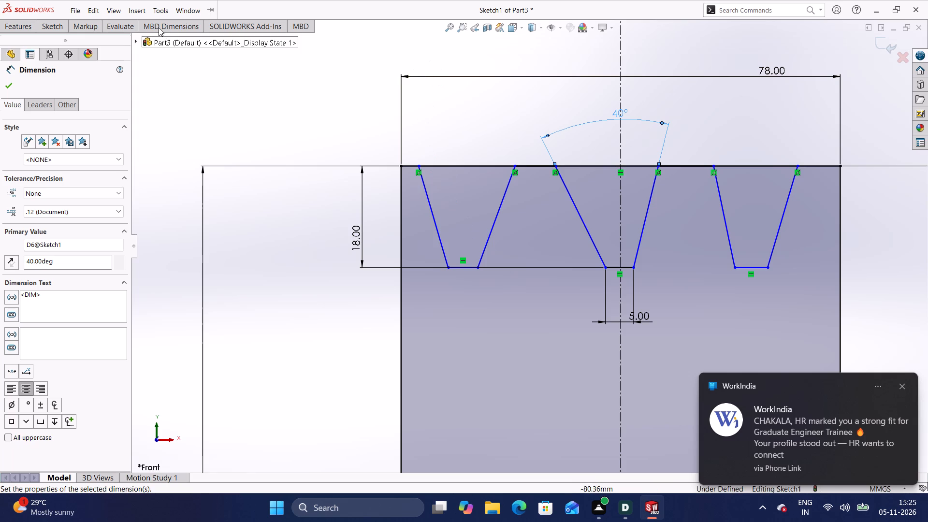
Dimension the gap along the top edge between the central notch and the notch to its right, and set it to 5 mm.
left_click(53, 29)
left_click(79, 58)
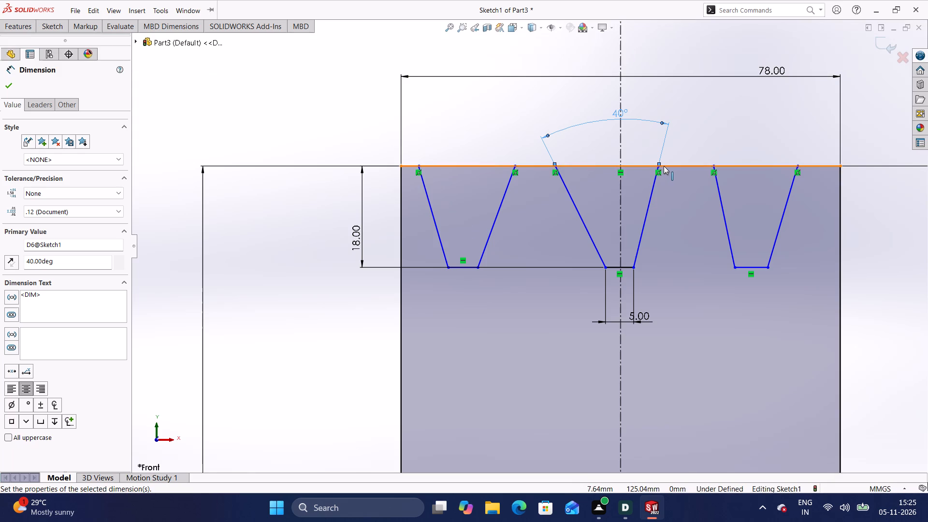
left_click(659, 166)
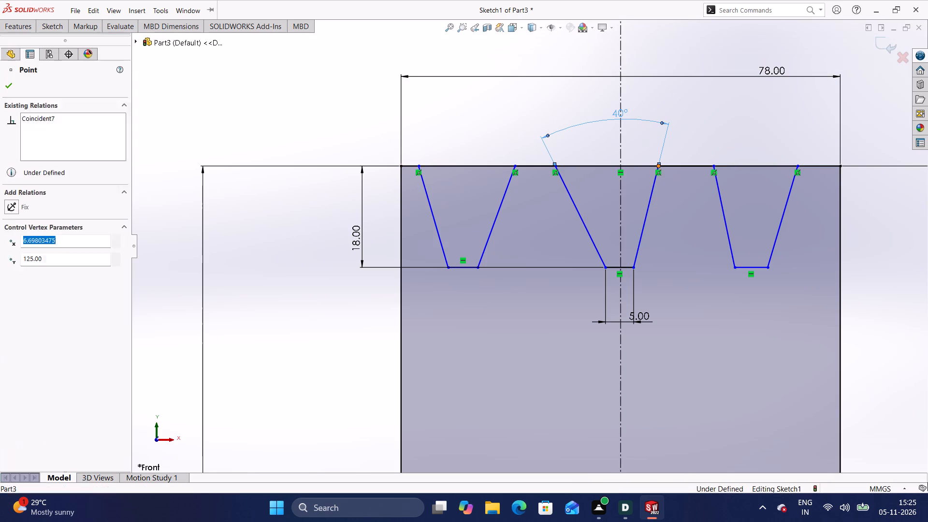
left_click(713, 166)
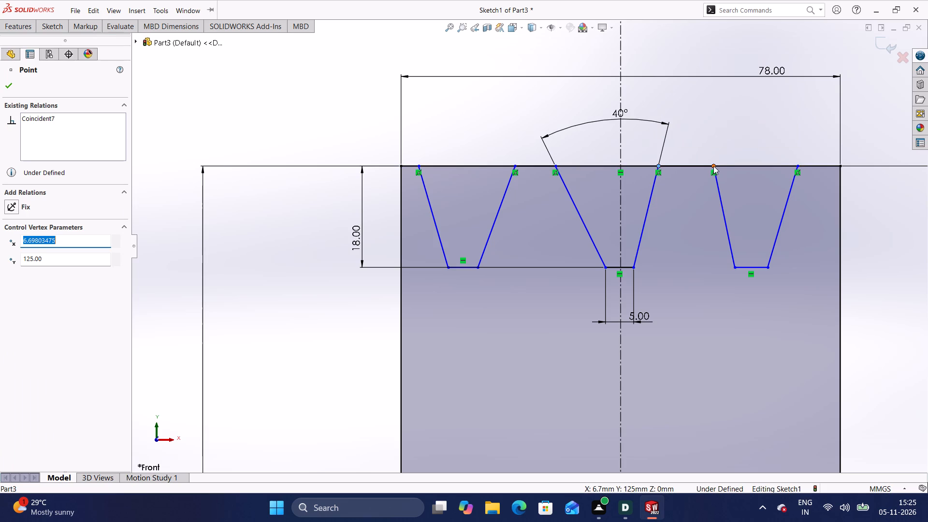
left_click(56, 31)
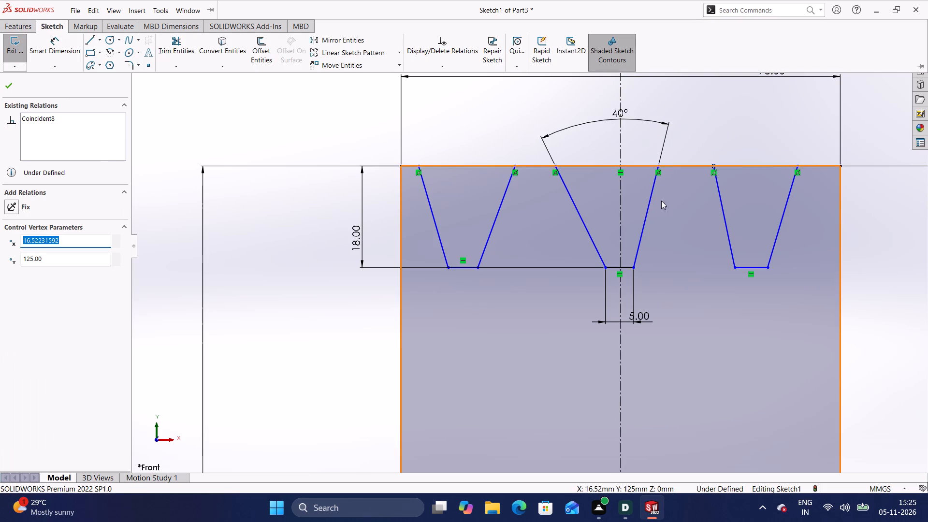
left_click(659, 165)
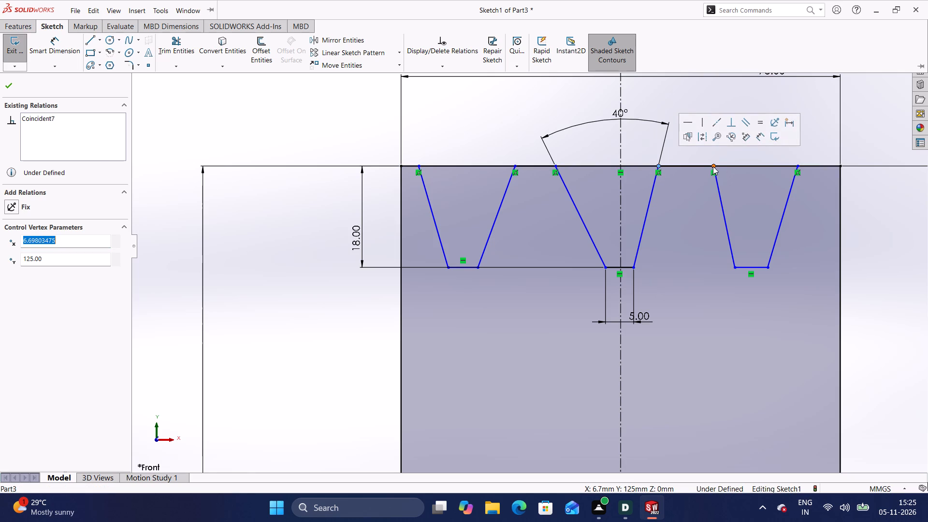
left_click(713, 166)
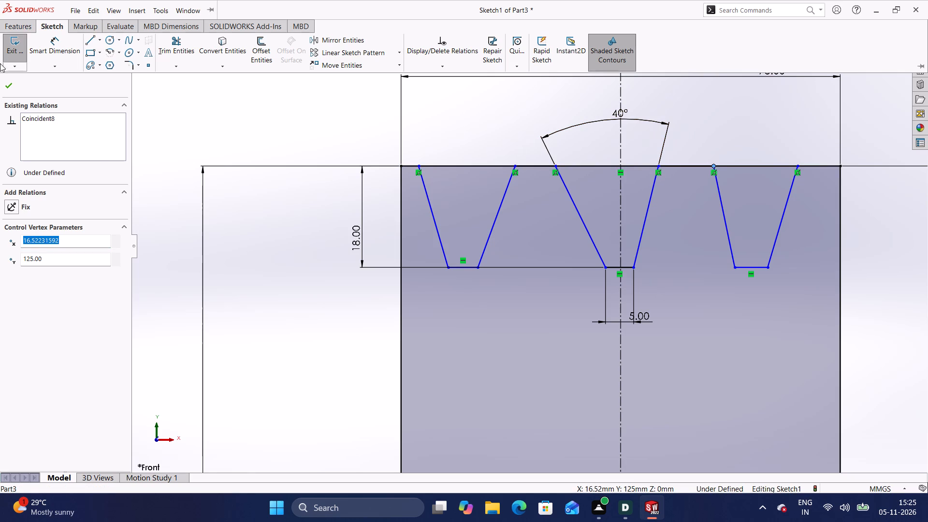
left_click(63, 43)
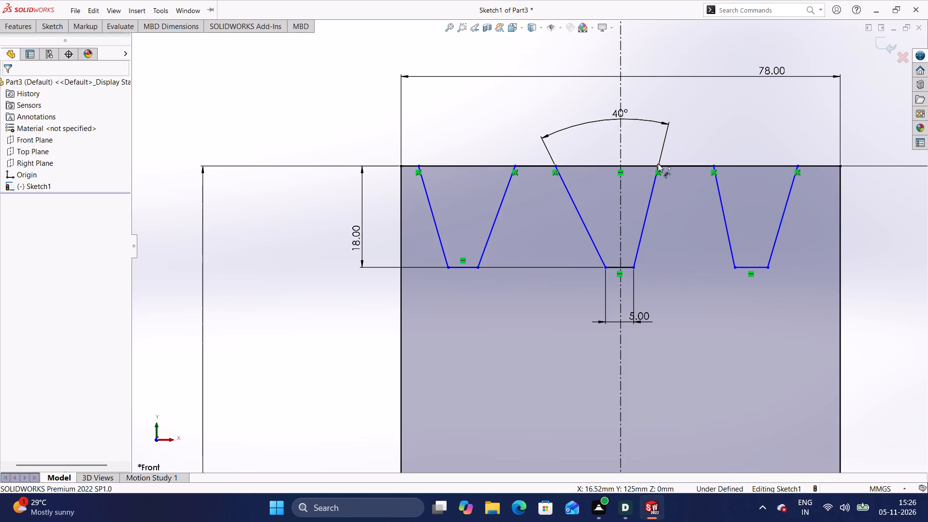
left_click(658, 165)
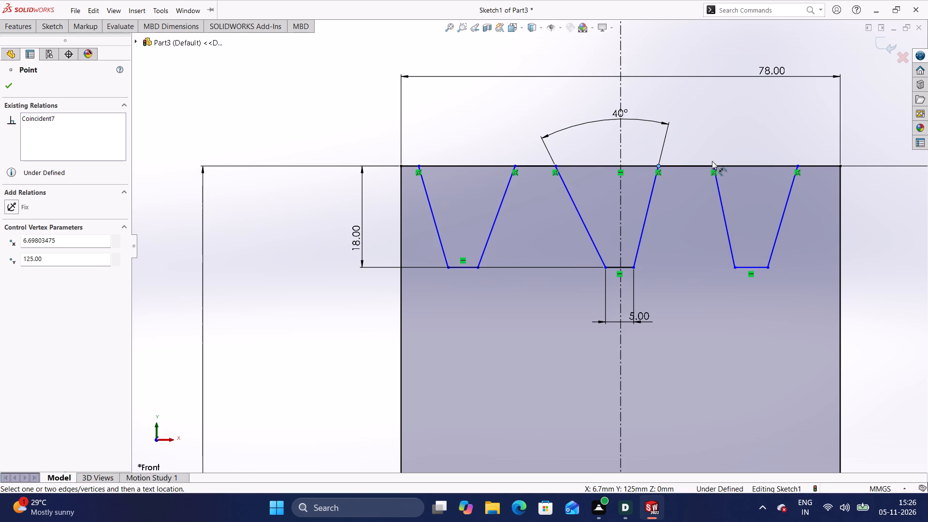
left_click(713, 164)
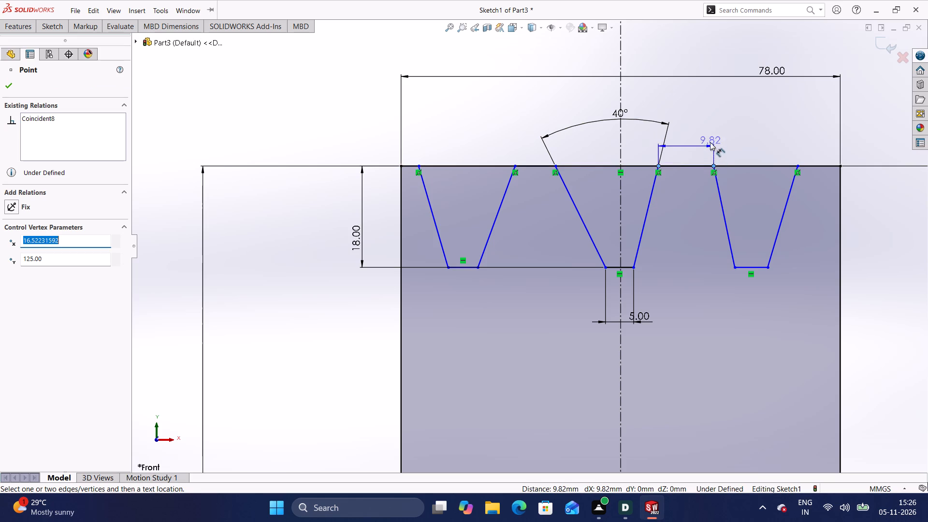
left_click(710, 105)
left_click(723, 116)
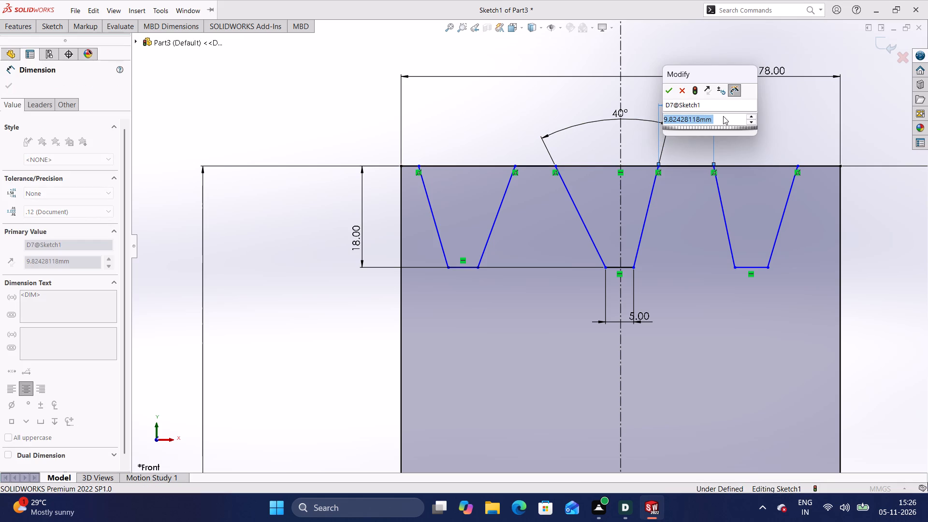
key("BackSpace")
key("BackSpace")
key("BackSpace")
key("BackSpace")
key("BackSpace")
key("BackSpace")
key("BackSpace")
key("BackSpace")
key("BackSpace")
key("BackSpace")
key("BackSpace")
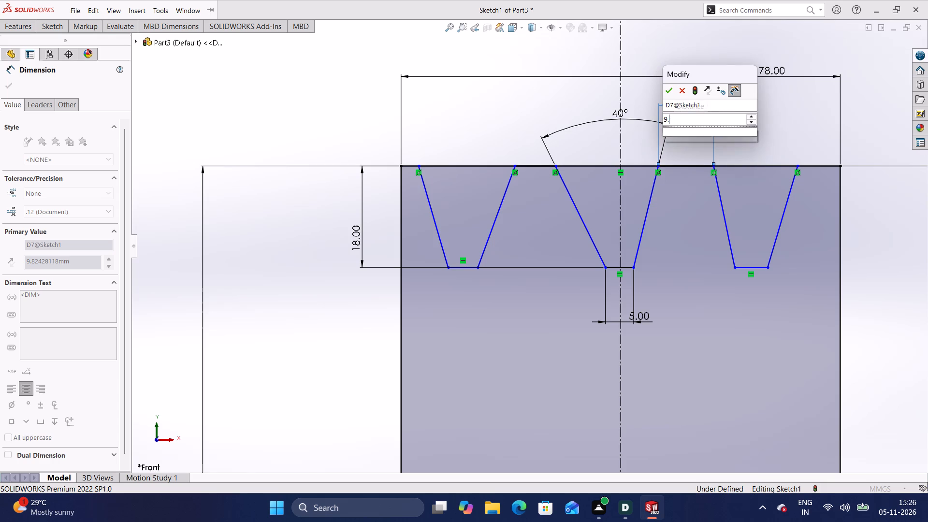
key("BackSpace")
key("8")
key("BackSpace")
key("5")
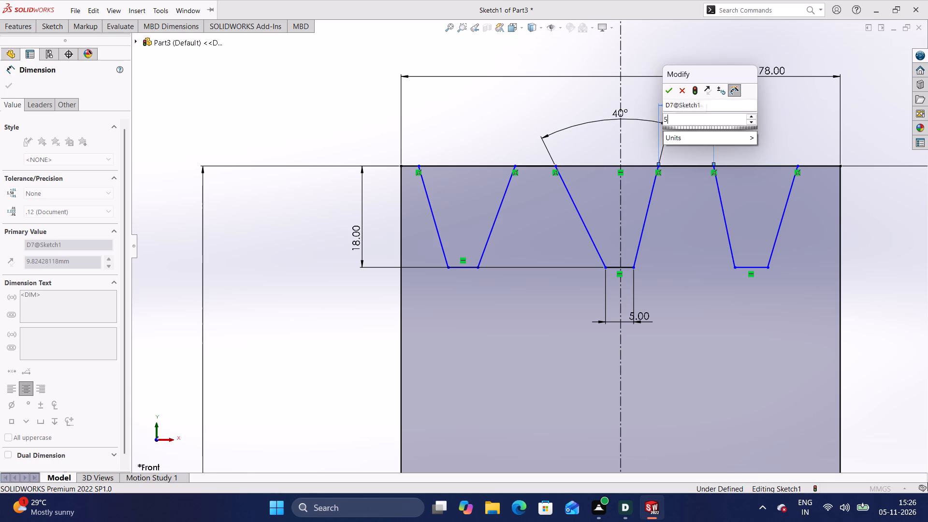
key("Return")
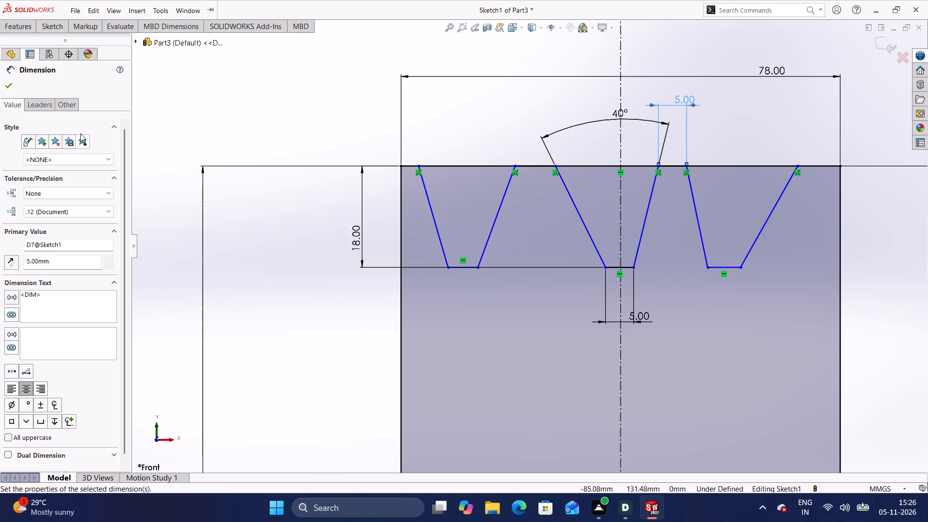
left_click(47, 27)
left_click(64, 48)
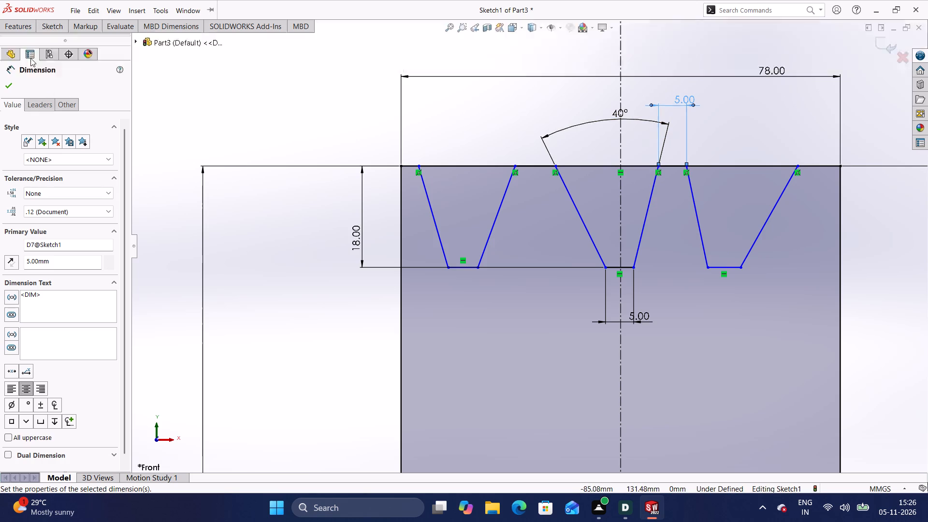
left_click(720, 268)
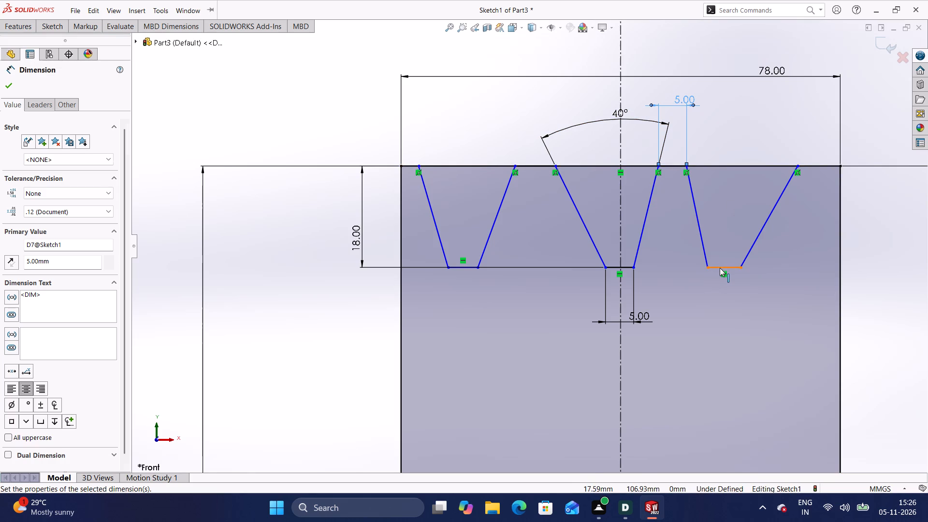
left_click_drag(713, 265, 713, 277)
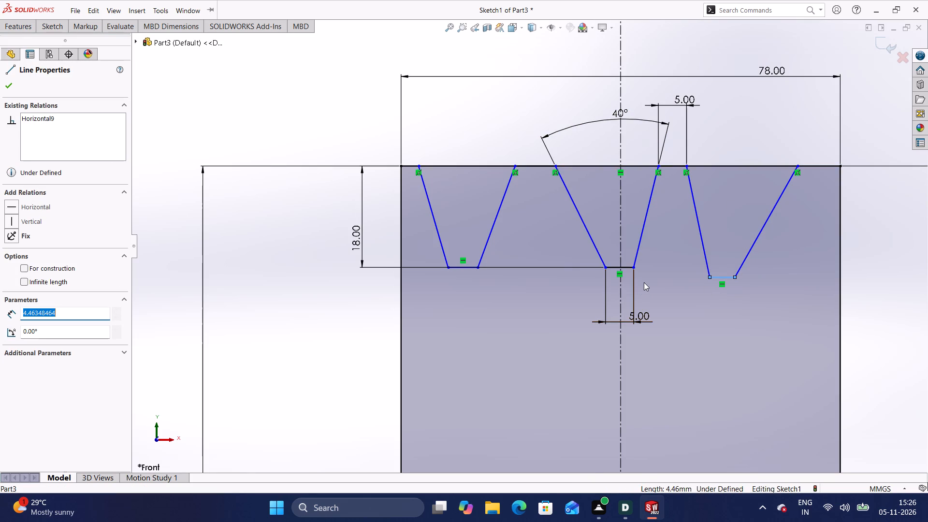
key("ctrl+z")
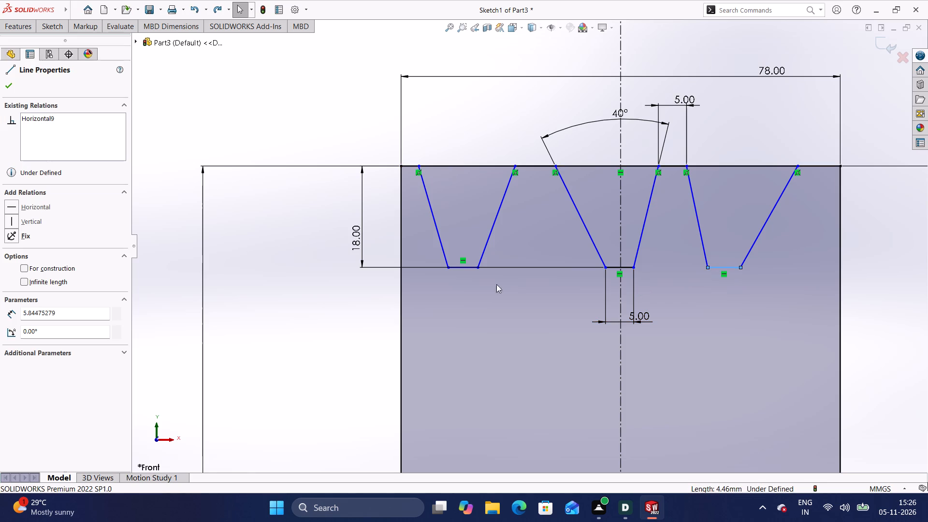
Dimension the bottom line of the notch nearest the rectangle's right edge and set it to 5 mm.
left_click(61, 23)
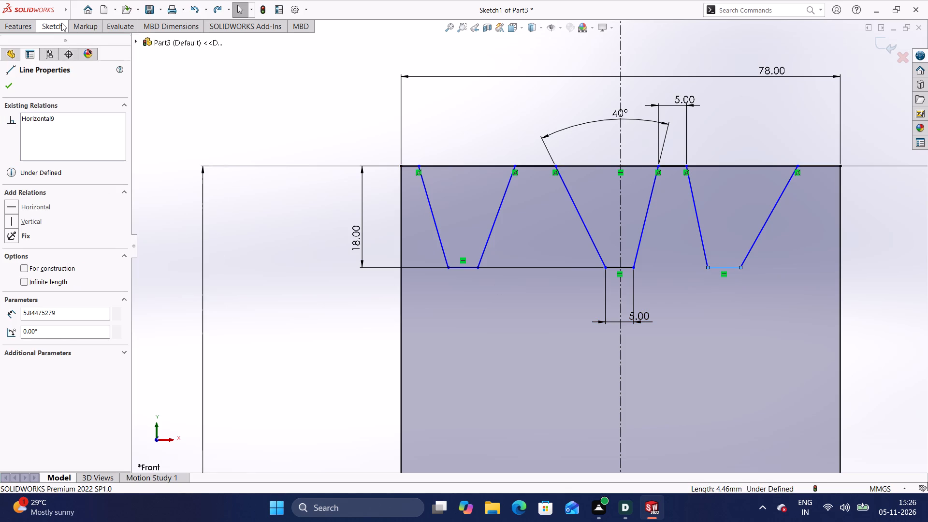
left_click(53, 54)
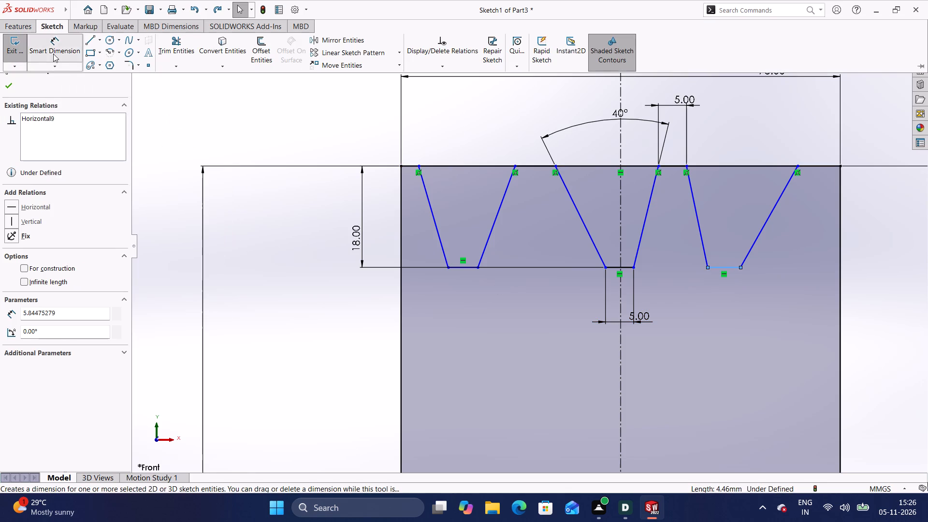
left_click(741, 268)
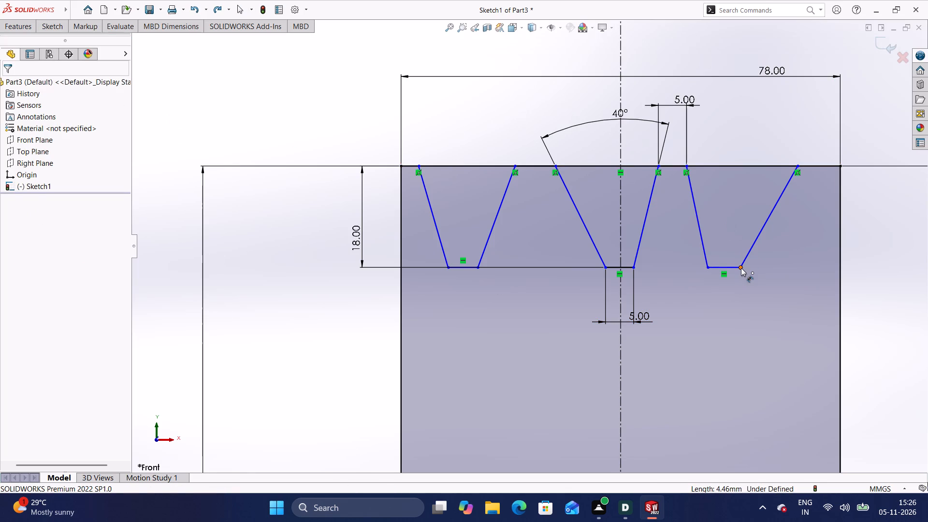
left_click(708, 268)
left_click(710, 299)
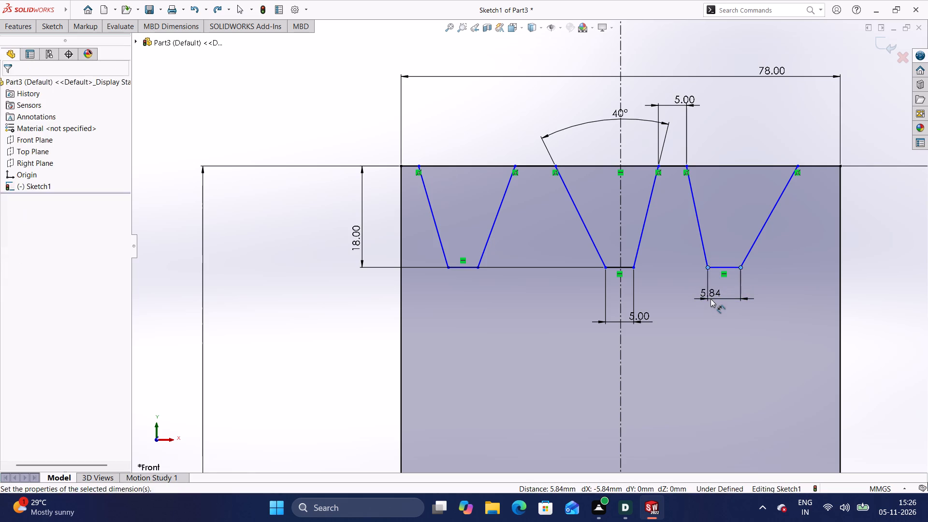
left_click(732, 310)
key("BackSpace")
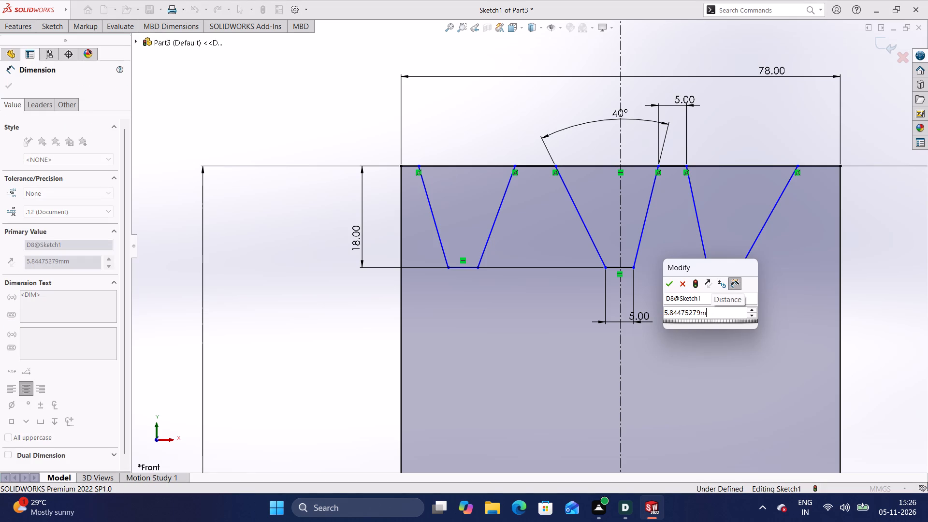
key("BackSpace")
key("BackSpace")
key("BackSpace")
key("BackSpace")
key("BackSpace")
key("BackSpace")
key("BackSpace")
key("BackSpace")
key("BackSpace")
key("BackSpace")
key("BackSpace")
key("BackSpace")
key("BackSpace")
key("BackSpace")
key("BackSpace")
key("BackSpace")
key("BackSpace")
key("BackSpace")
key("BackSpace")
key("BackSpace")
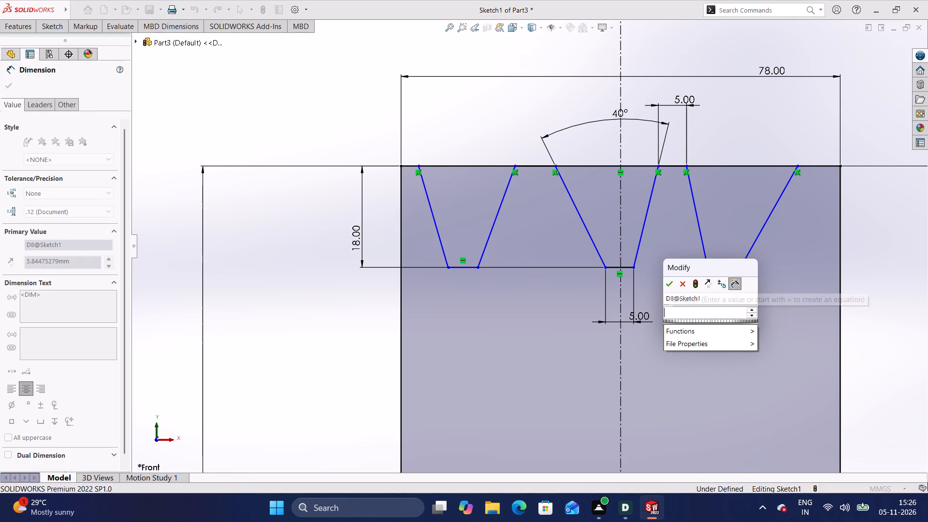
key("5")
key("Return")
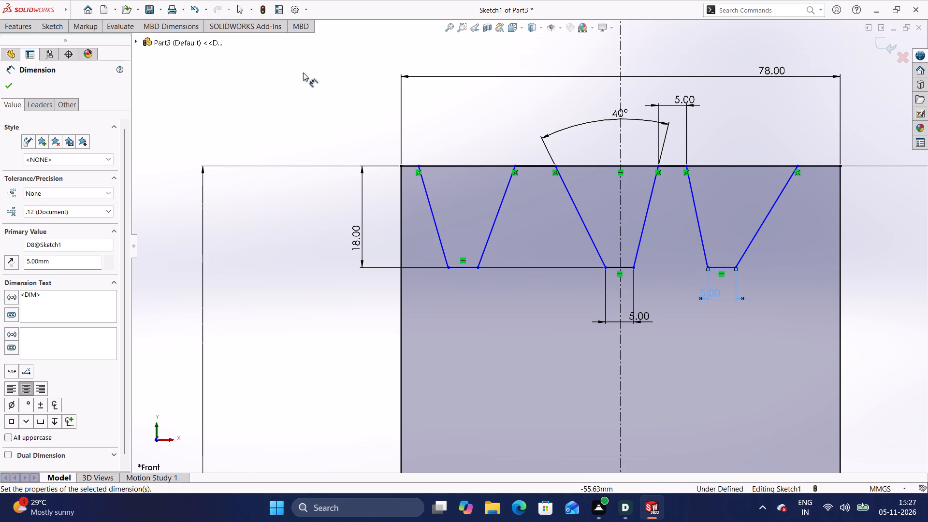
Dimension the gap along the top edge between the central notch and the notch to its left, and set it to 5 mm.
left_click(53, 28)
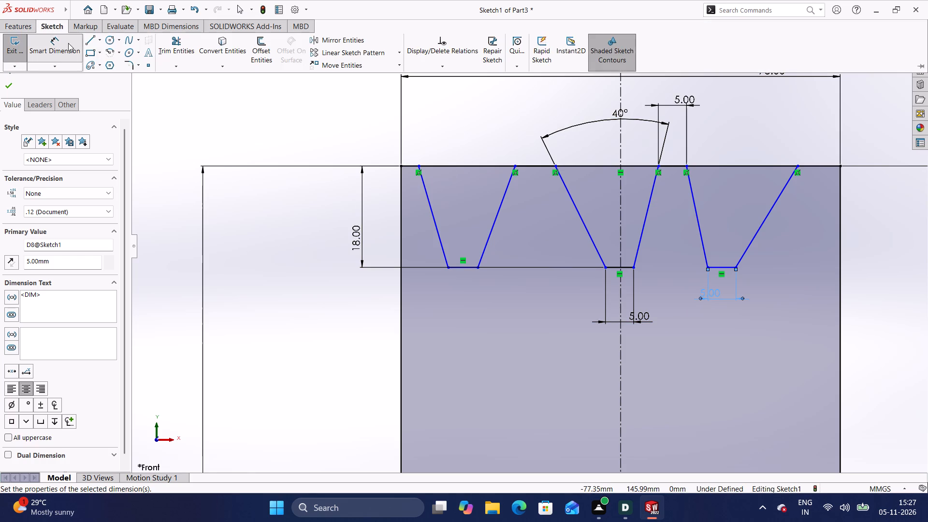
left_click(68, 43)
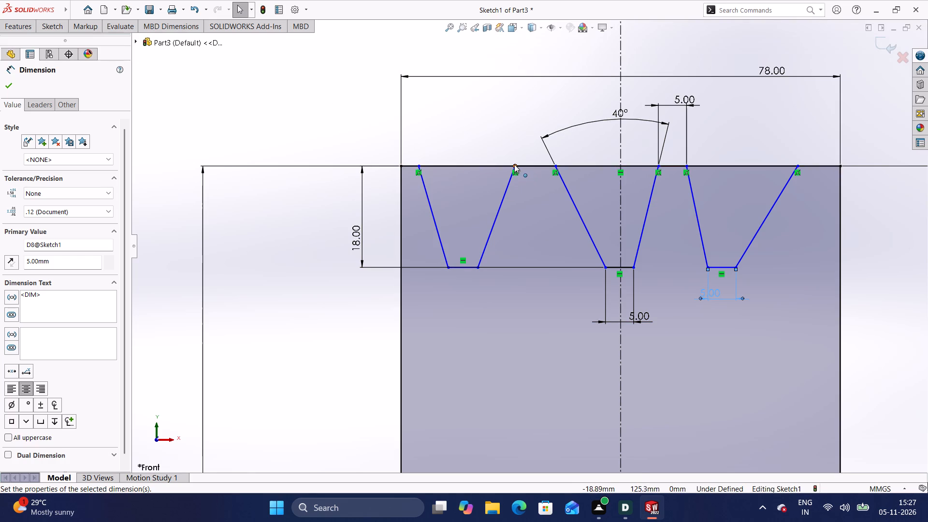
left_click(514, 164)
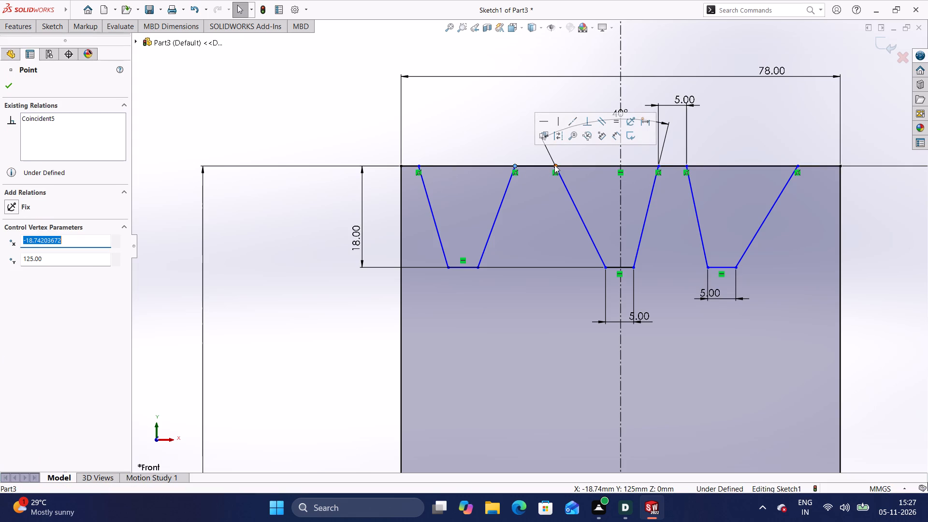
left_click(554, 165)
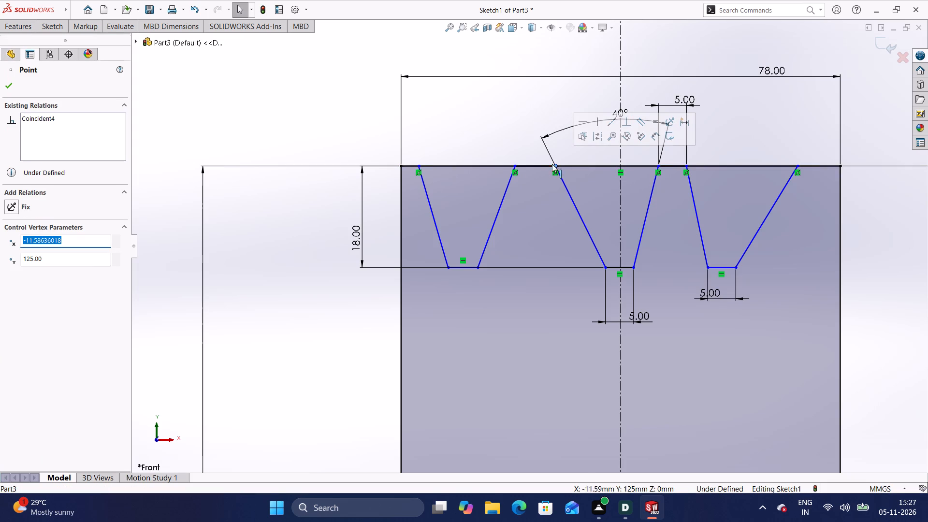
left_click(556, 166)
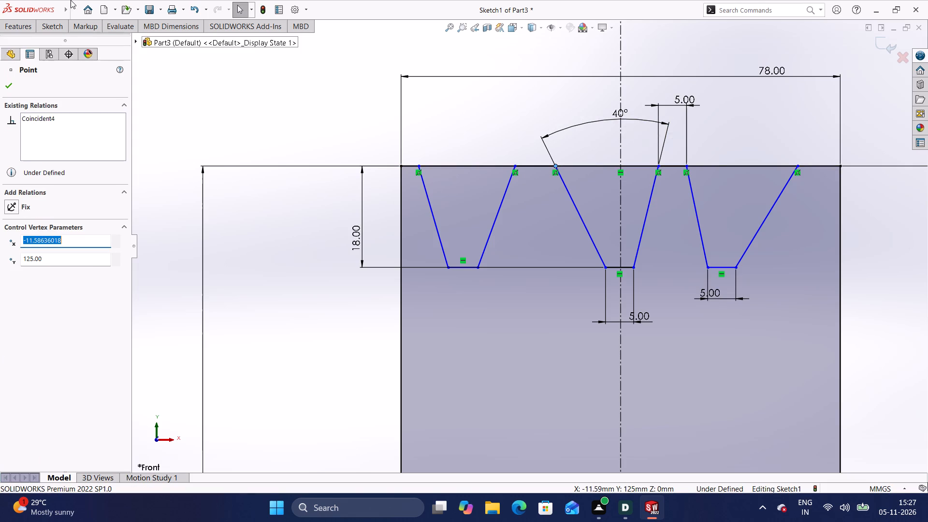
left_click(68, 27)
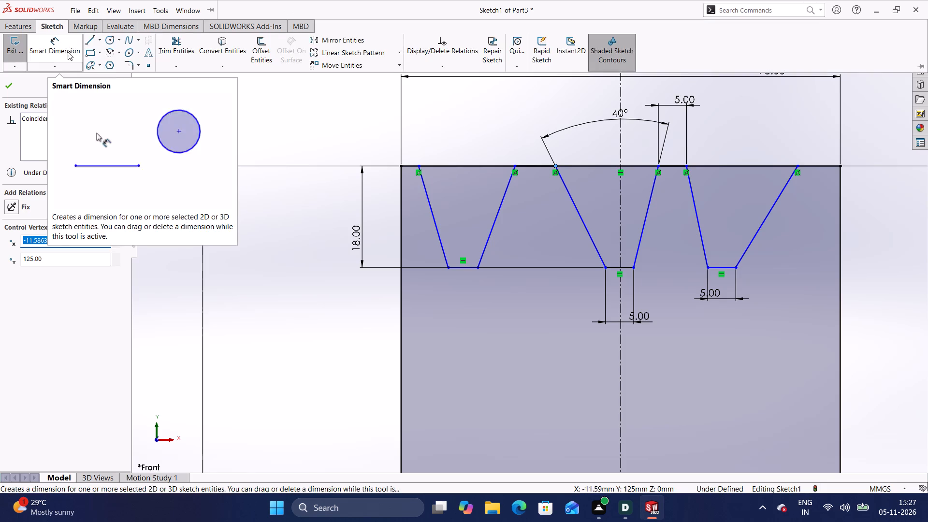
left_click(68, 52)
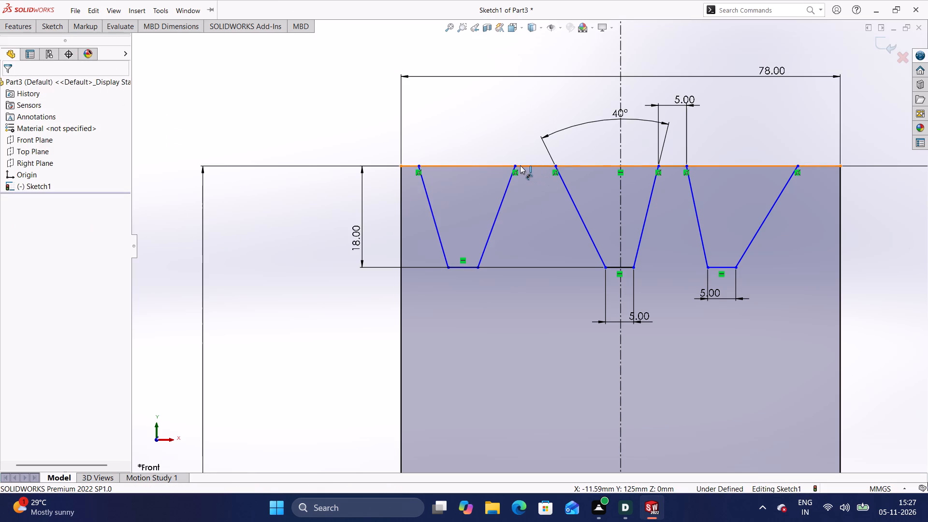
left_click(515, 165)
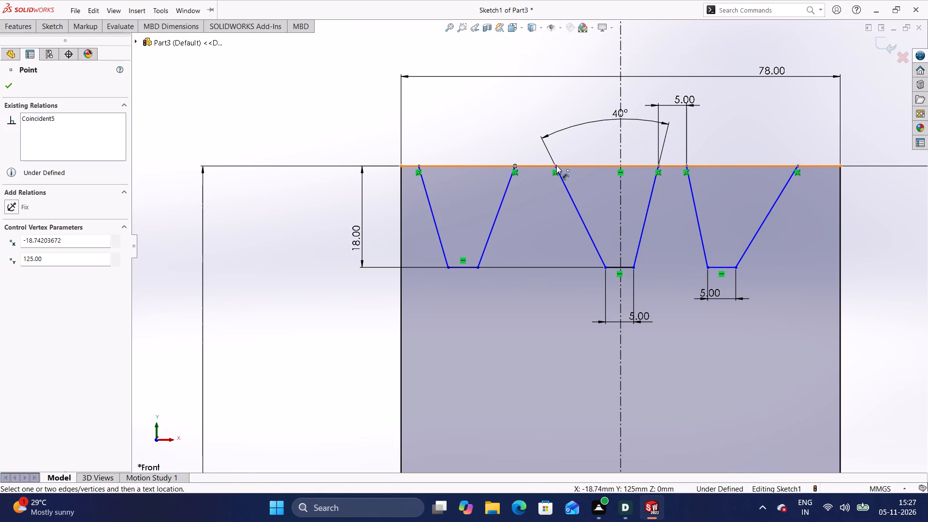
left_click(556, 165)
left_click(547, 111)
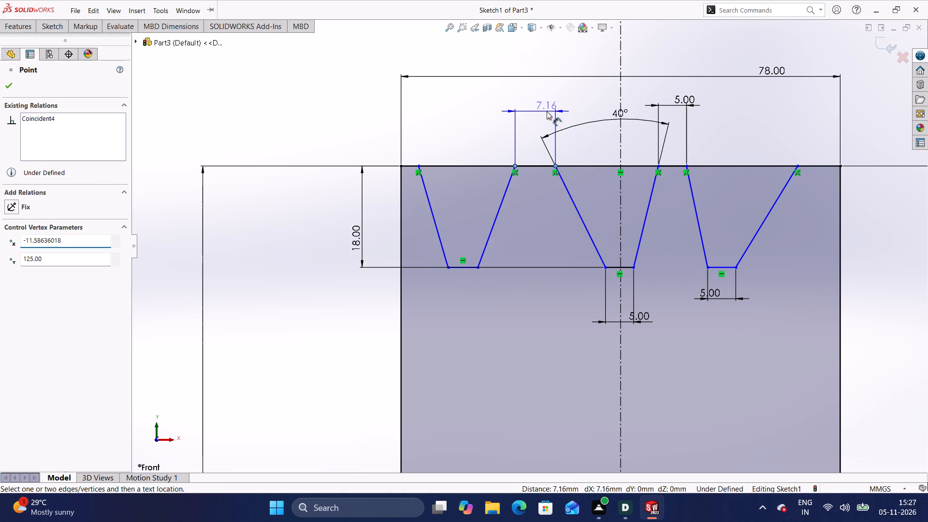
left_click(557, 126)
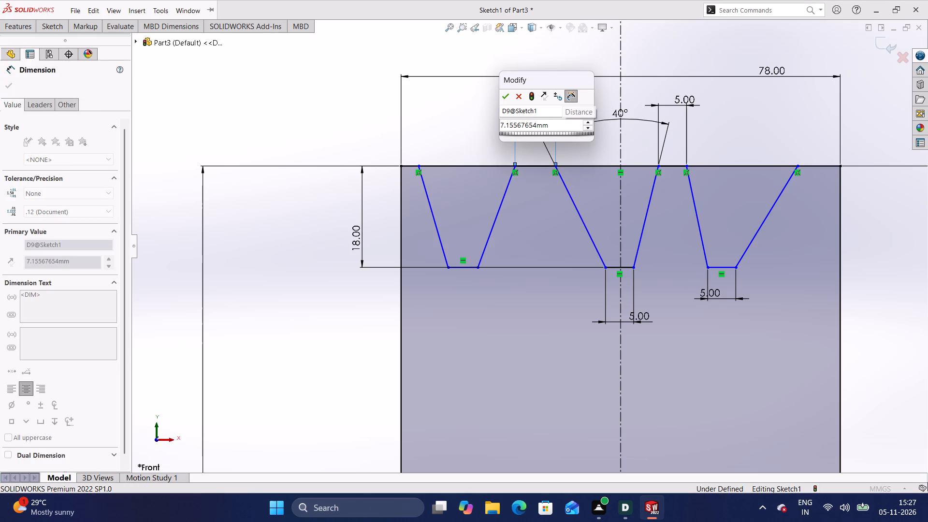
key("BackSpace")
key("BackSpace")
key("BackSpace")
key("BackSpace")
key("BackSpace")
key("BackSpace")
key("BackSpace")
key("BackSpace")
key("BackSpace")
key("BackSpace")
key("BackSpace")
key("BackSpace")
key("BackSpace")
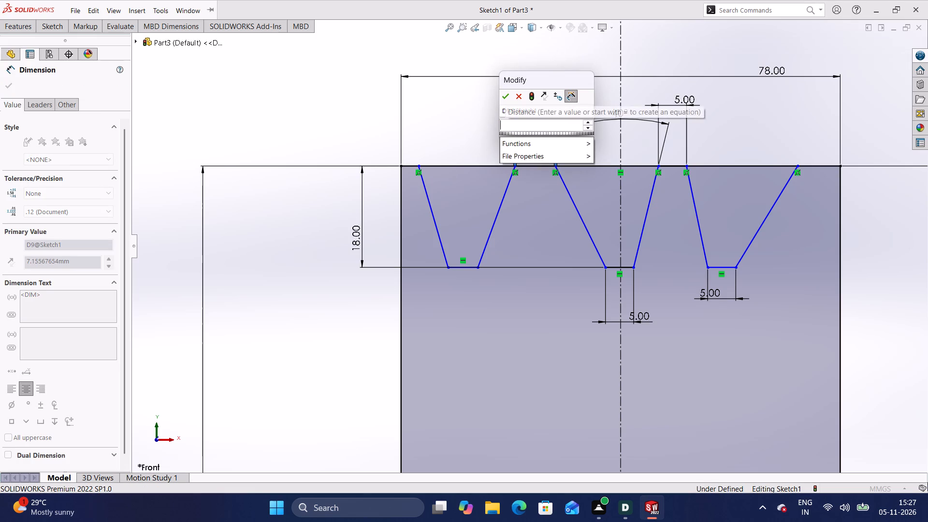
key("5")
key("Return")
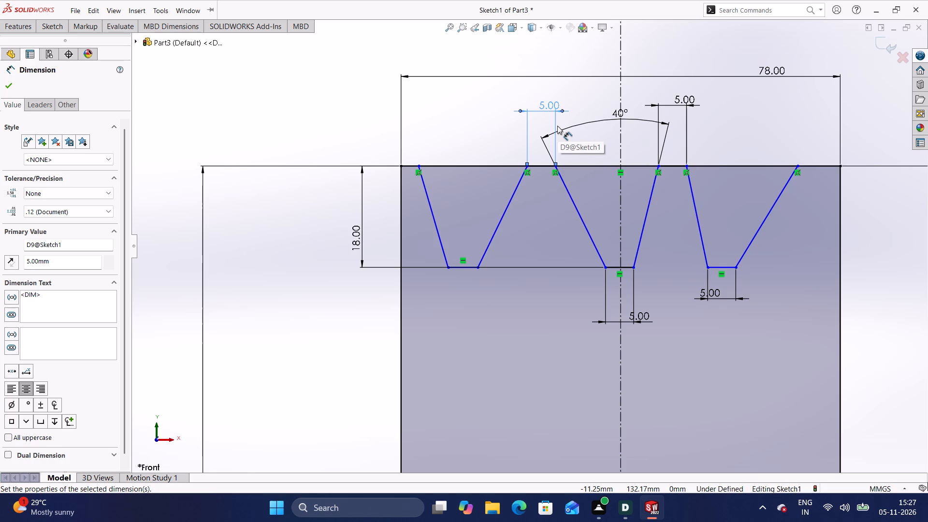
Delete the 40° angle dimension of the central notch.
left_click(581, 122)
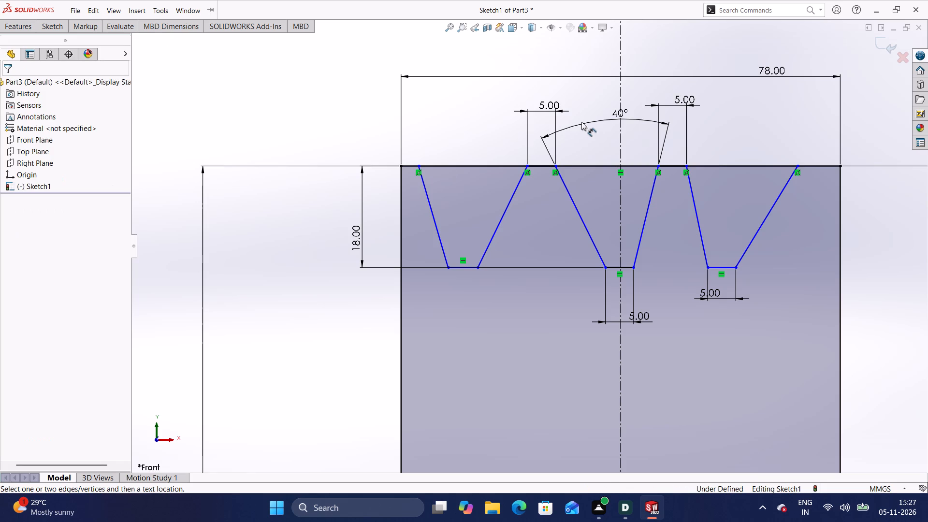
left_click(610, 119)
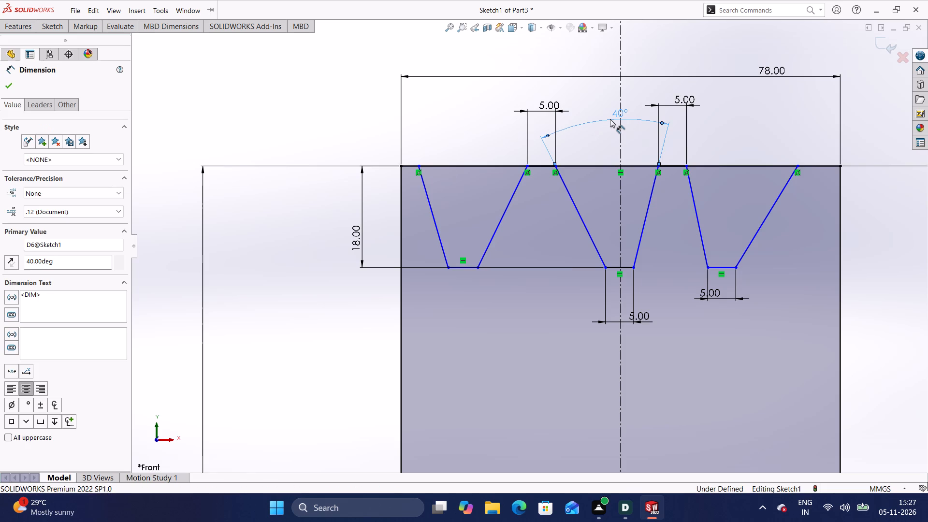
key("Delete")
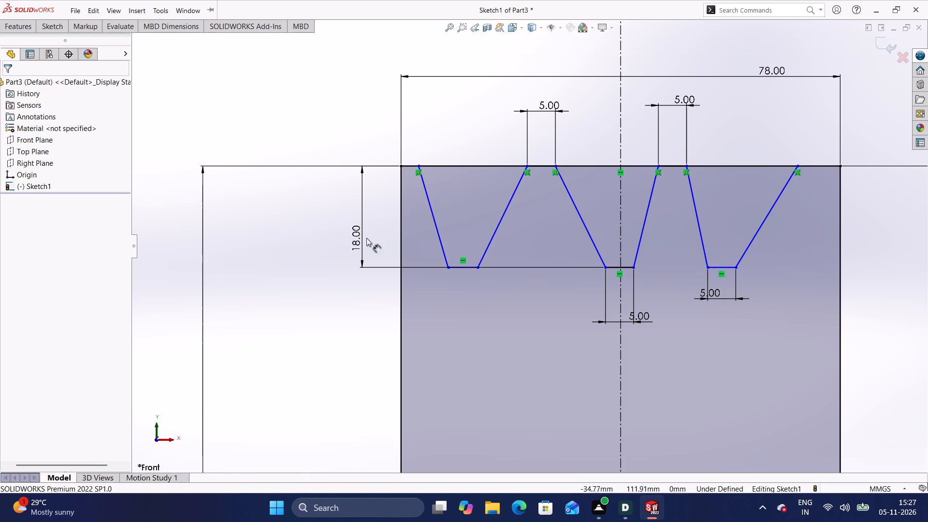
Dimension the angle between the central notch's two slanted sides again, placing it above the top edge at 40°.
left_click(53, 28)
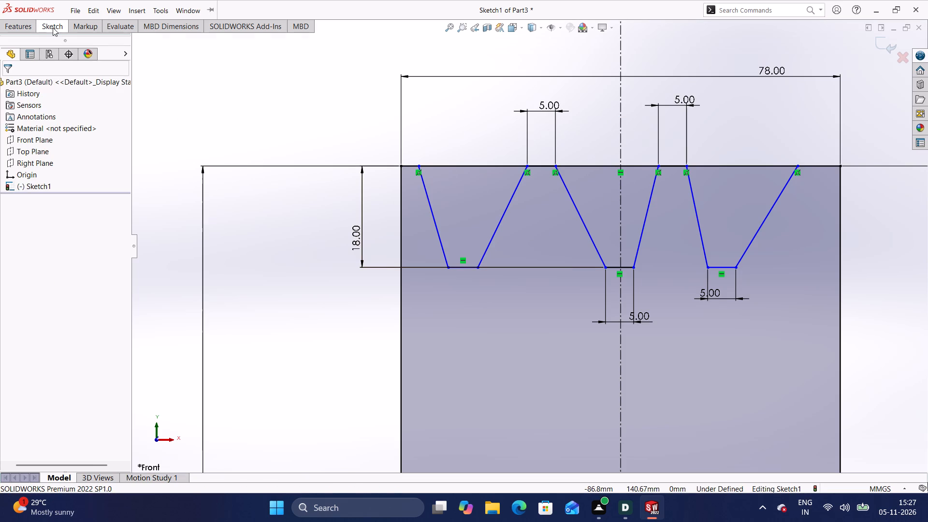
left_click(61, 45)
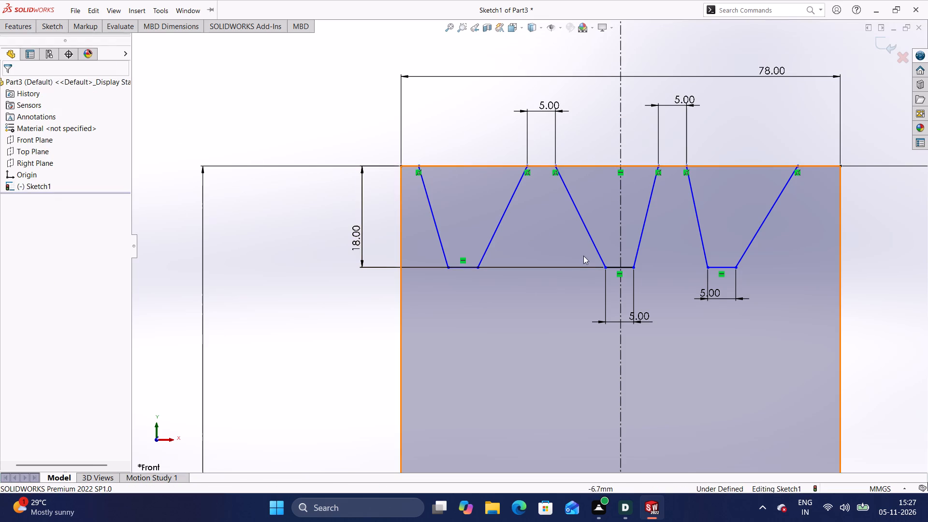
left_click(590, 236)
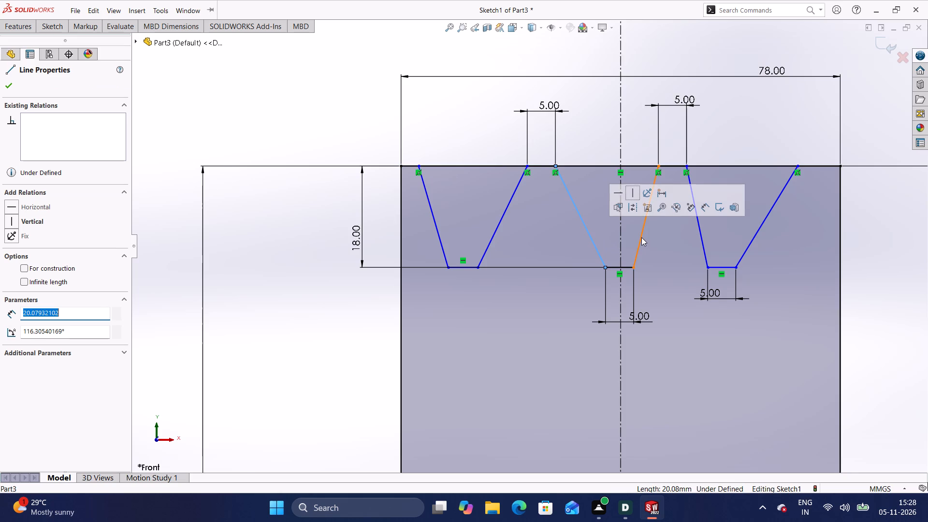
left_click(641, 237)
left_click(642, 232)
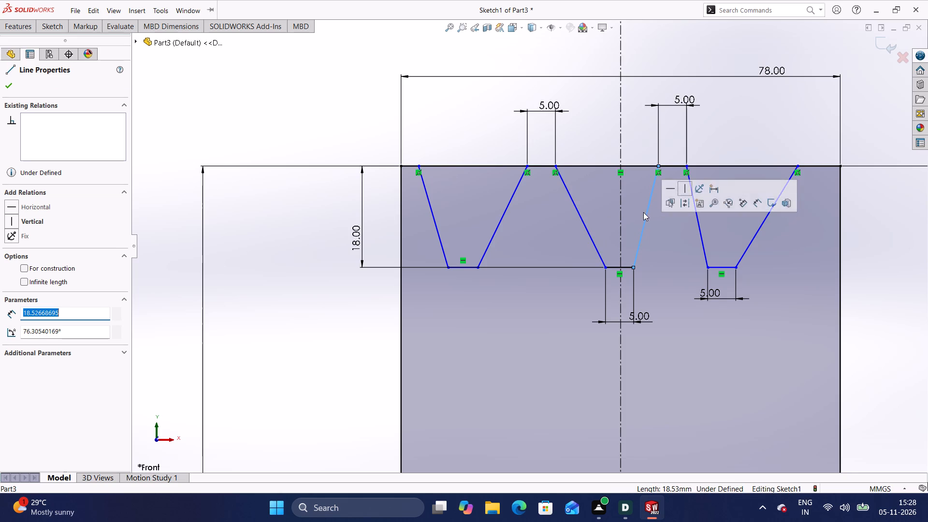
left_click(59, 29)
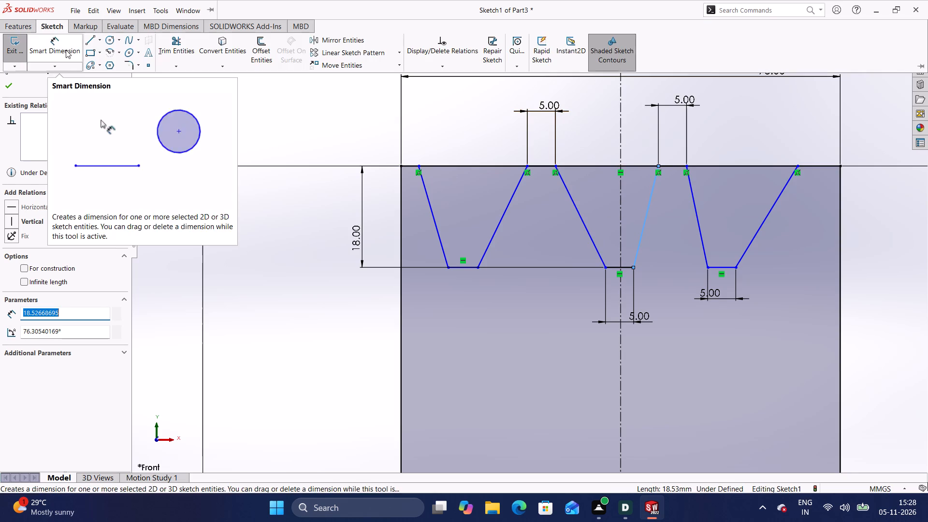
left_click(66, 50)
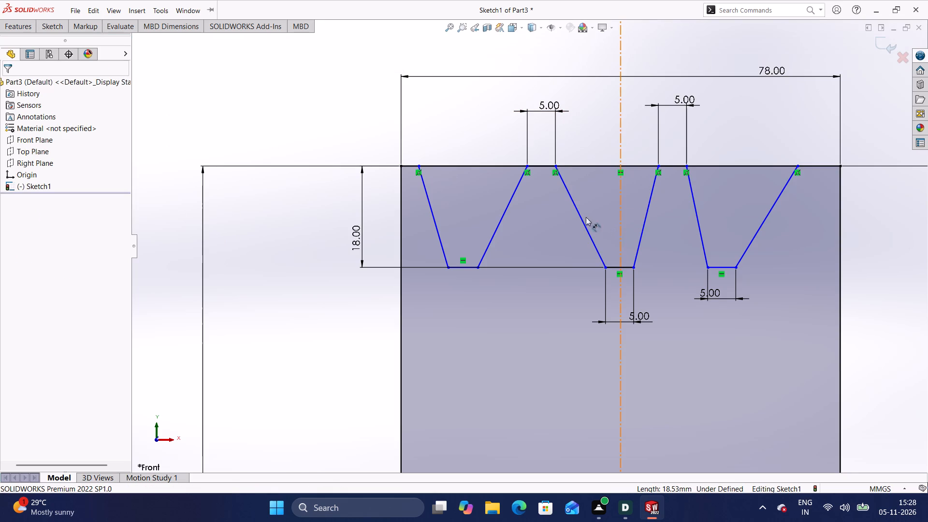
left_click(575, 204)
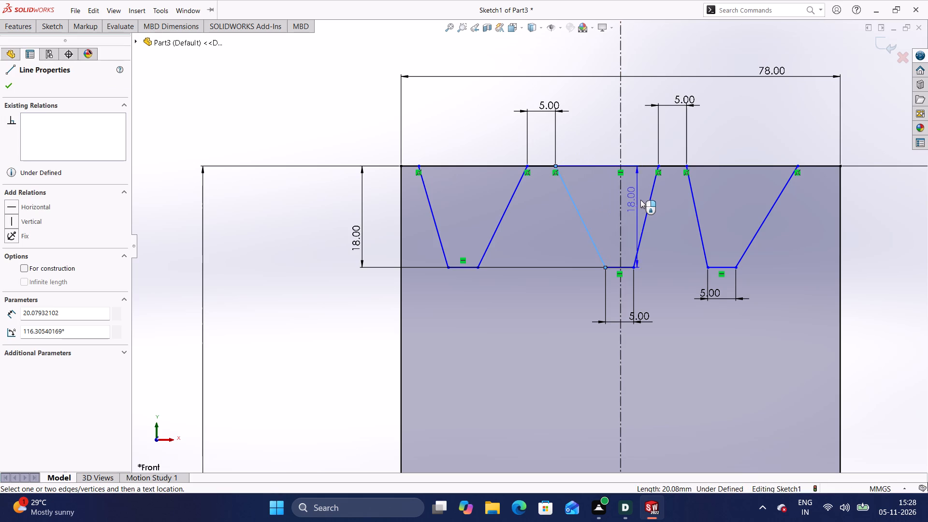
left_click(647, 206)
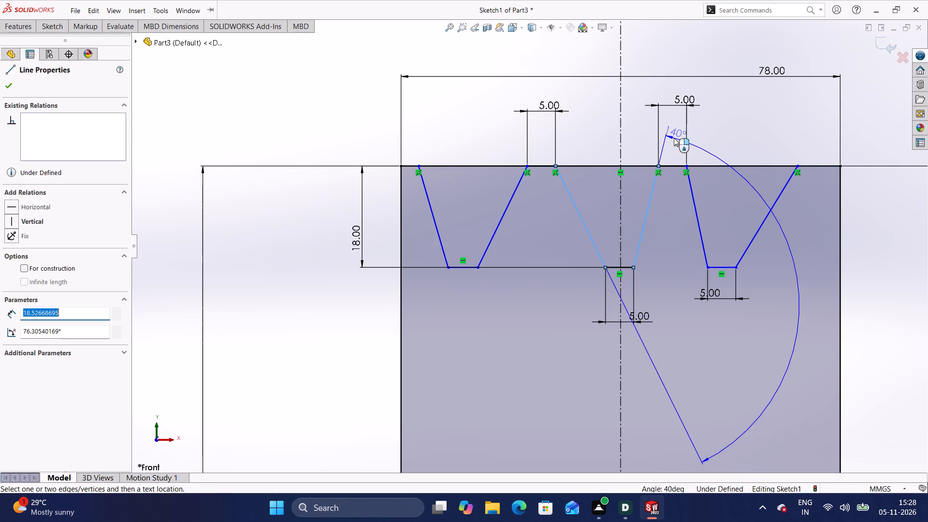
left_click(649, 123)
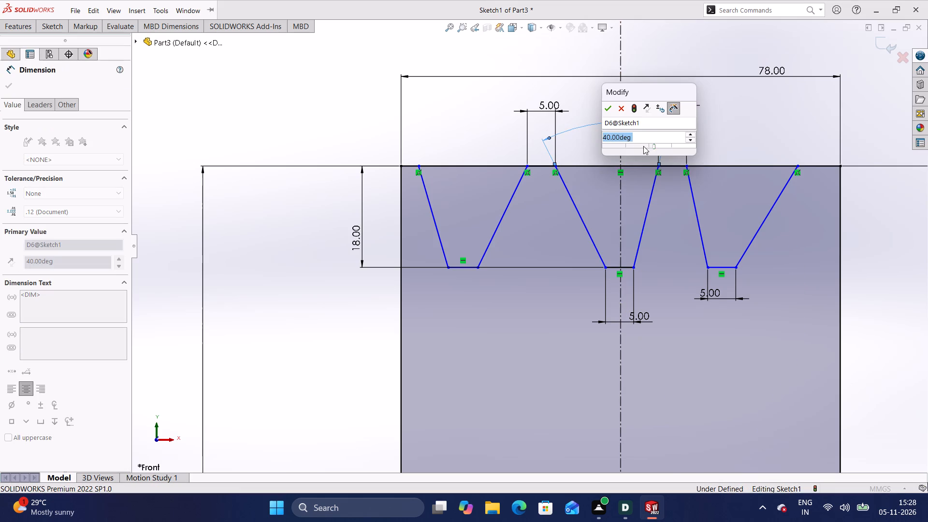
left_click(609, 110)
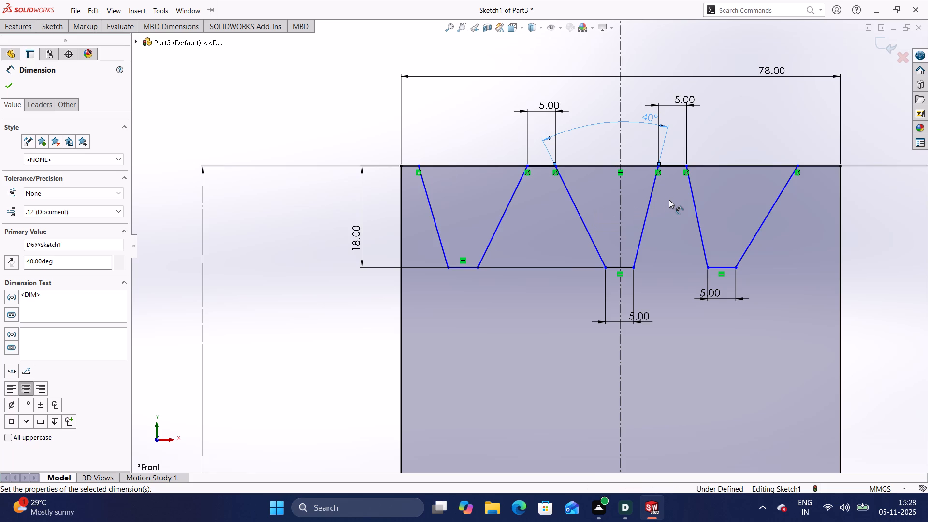
Undo the three notches' slanted sides and dimensions back to the central 5 mm bottom line, including its 18 mm depth setting.
key("ctrl+z")
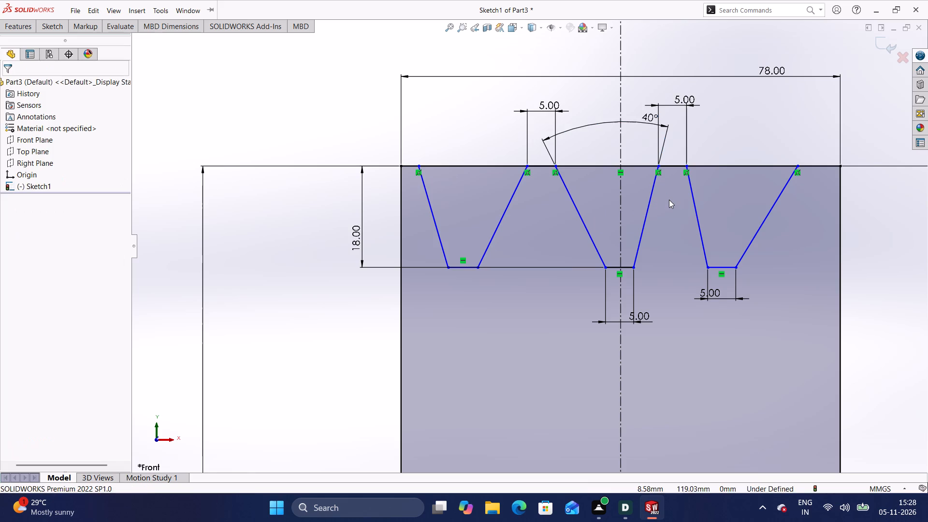
key("ctrl+z")
key("ctrl+z")
key("ctrl+z")
key("ctrl+z")
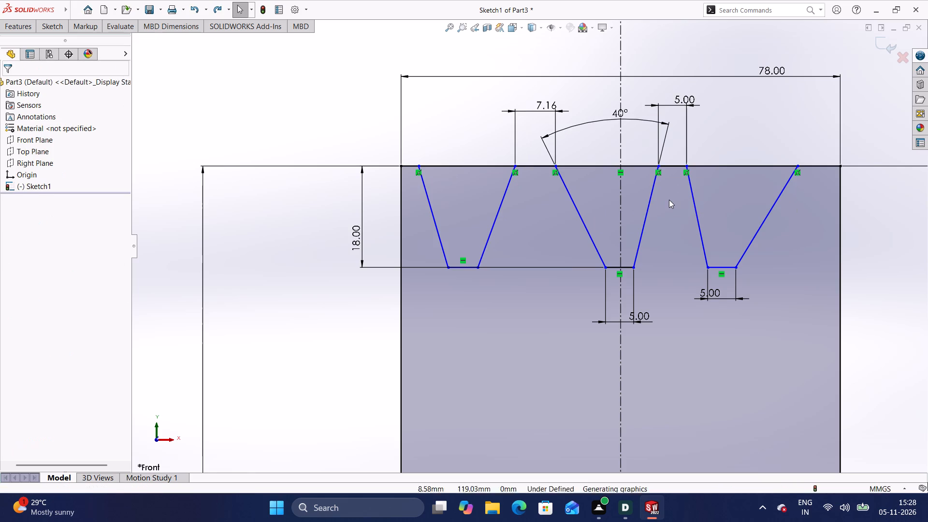
key("ctrl+z")
key("ctrl+z")
key("ctrl+z")
key("ctrl+z")
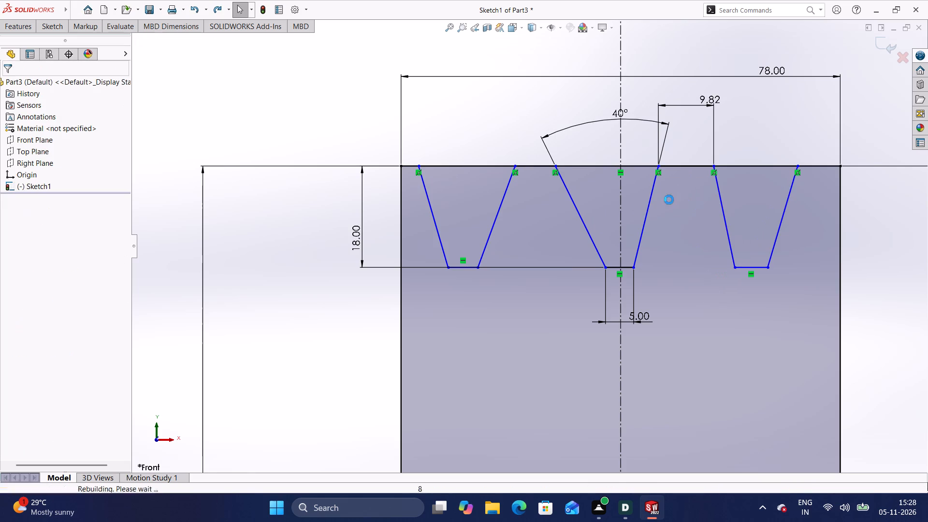
key("ctrl+z")
key("ctrl+z")
key("ctrl+z")
key("ctrl+z")
key("ctrl+z")
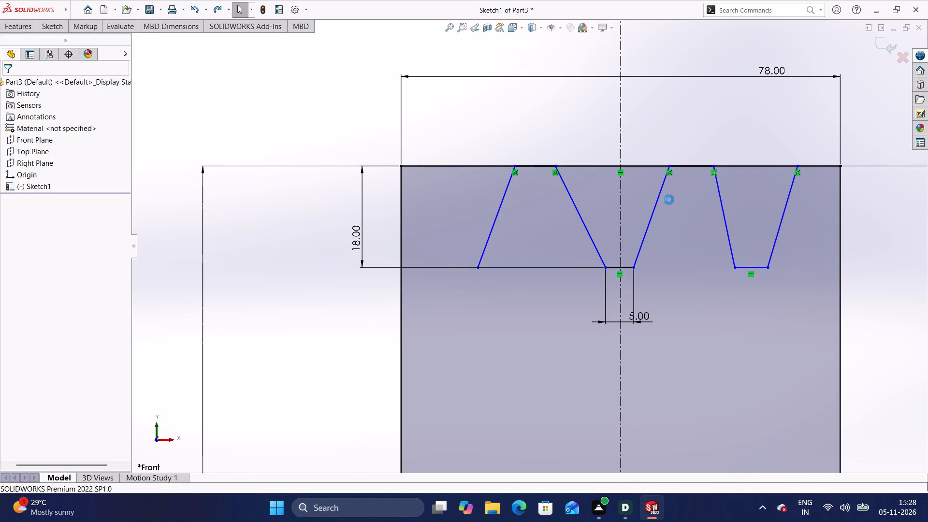
key("ctrl+z")
key("ctrl+z")
key("ctrl+z")
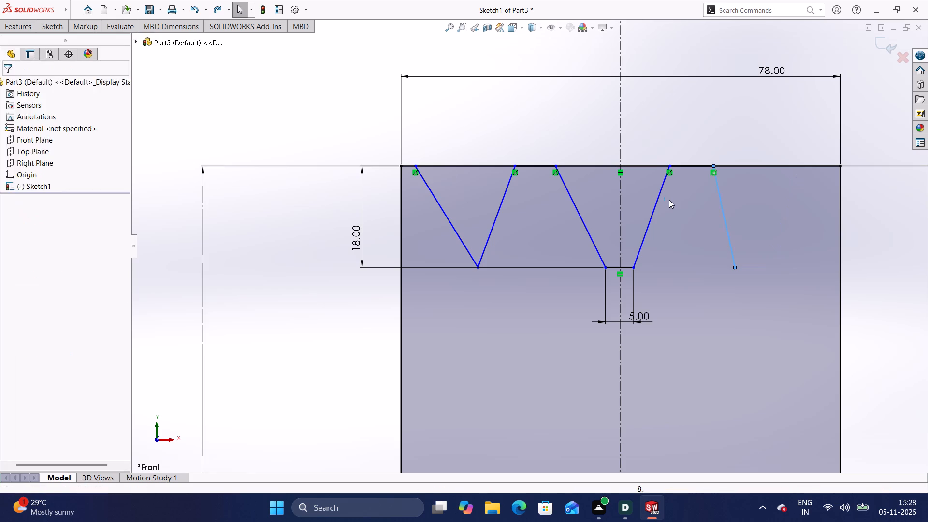
key("ctrl+z")
key("ctrl+z")
key("ctrl+z")
key("ctrl+z")
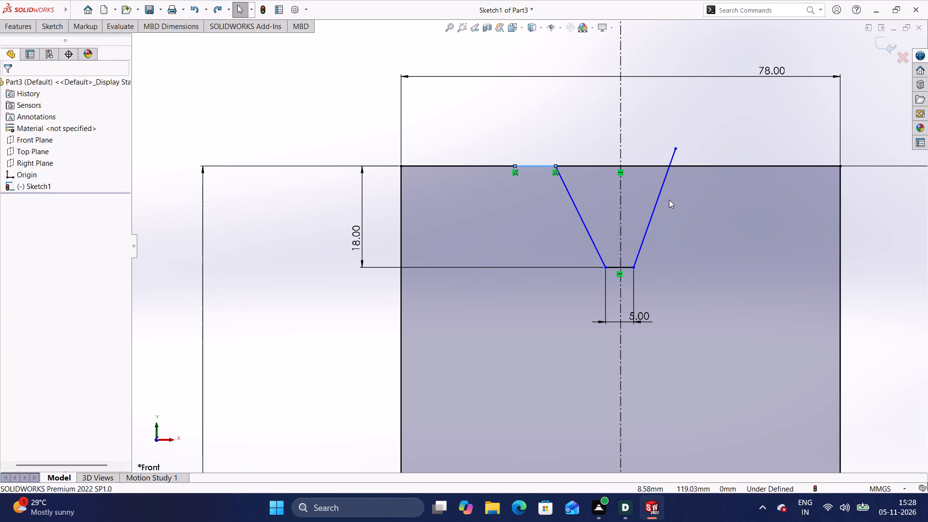
key("ctrl+z")
key("ctrl+z")
key("ctrl+z")
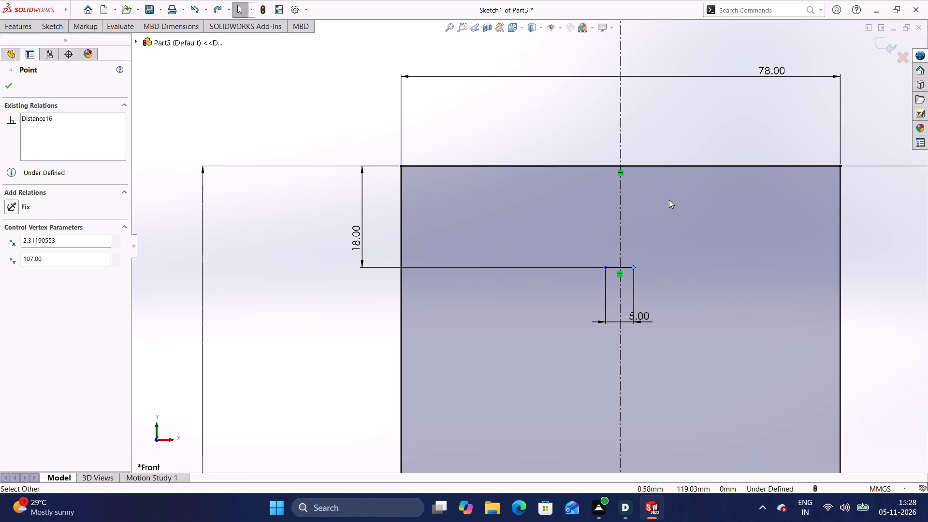
key("ctrl+z")
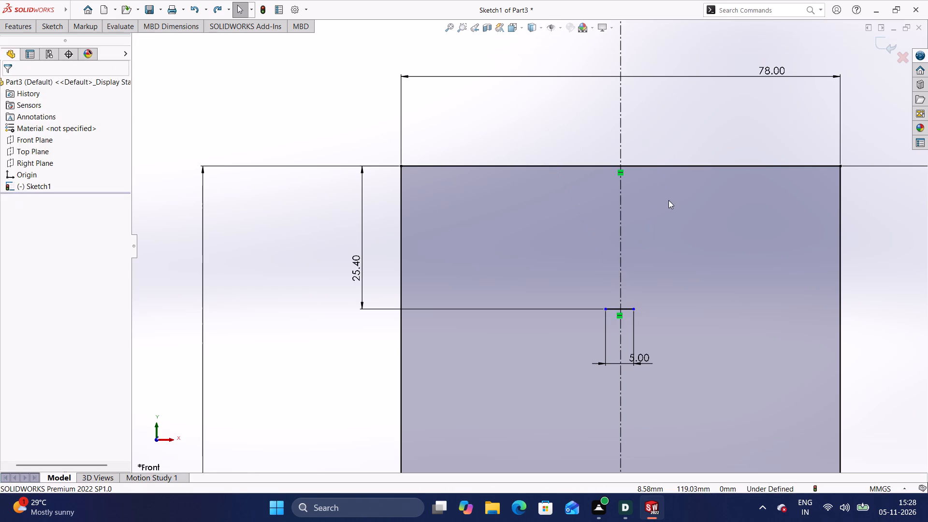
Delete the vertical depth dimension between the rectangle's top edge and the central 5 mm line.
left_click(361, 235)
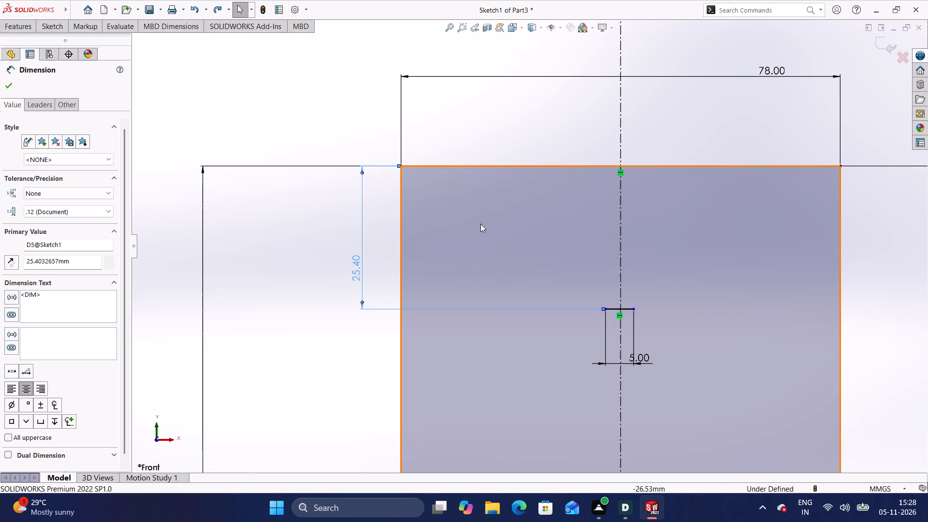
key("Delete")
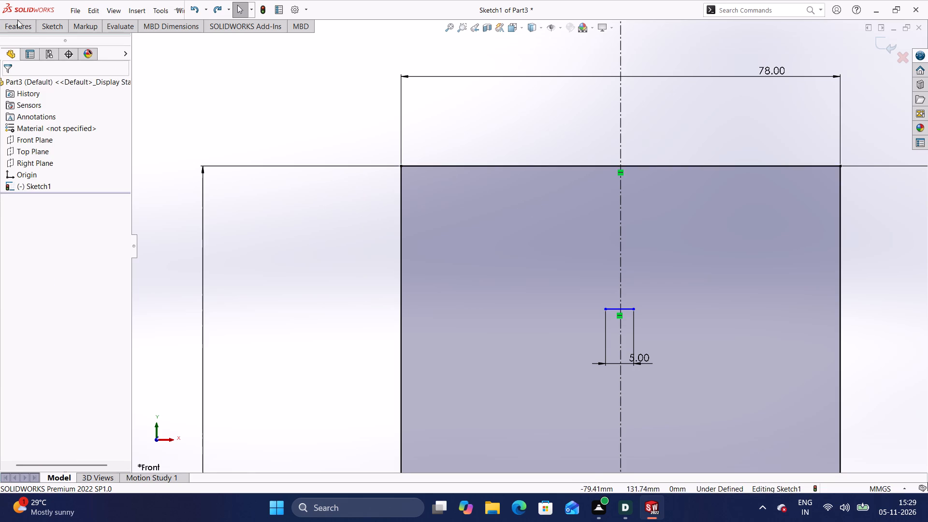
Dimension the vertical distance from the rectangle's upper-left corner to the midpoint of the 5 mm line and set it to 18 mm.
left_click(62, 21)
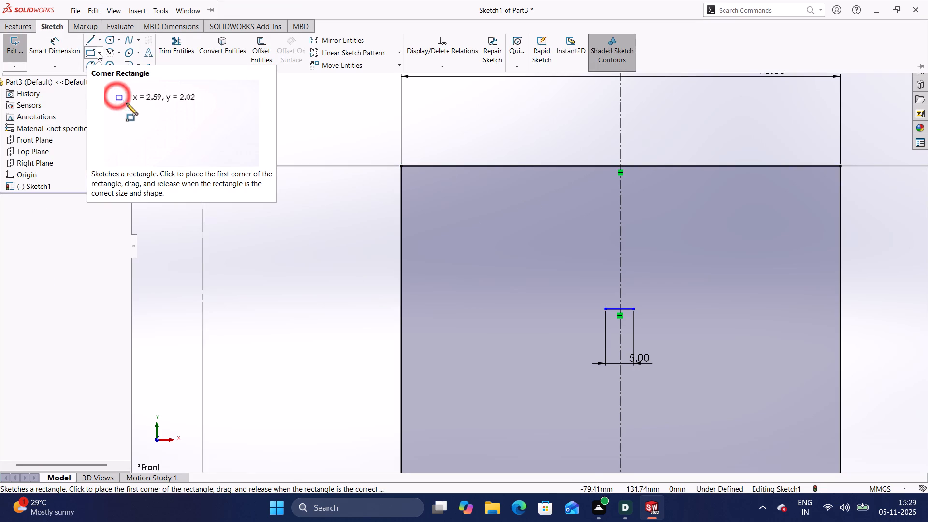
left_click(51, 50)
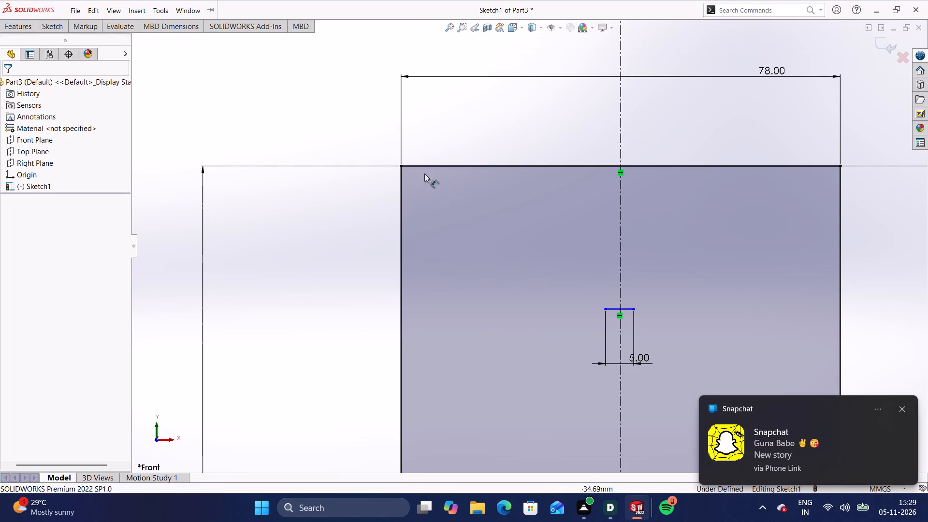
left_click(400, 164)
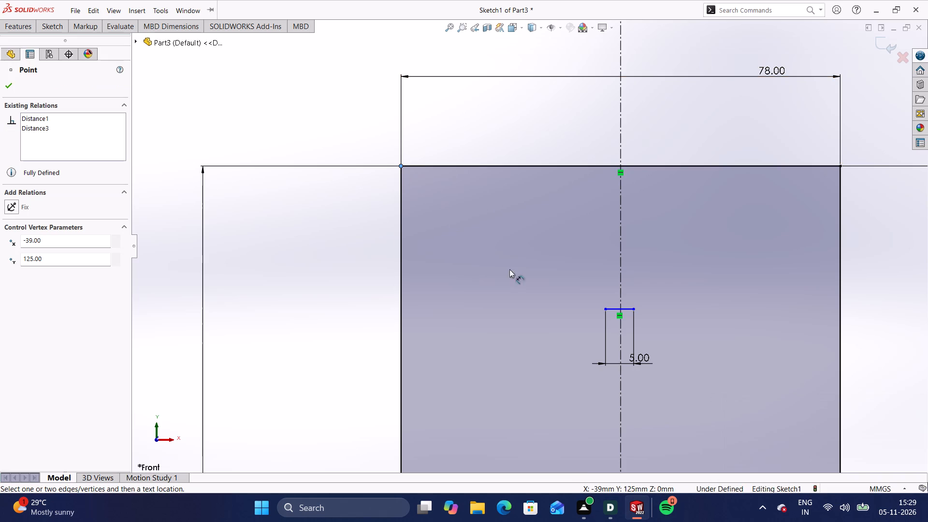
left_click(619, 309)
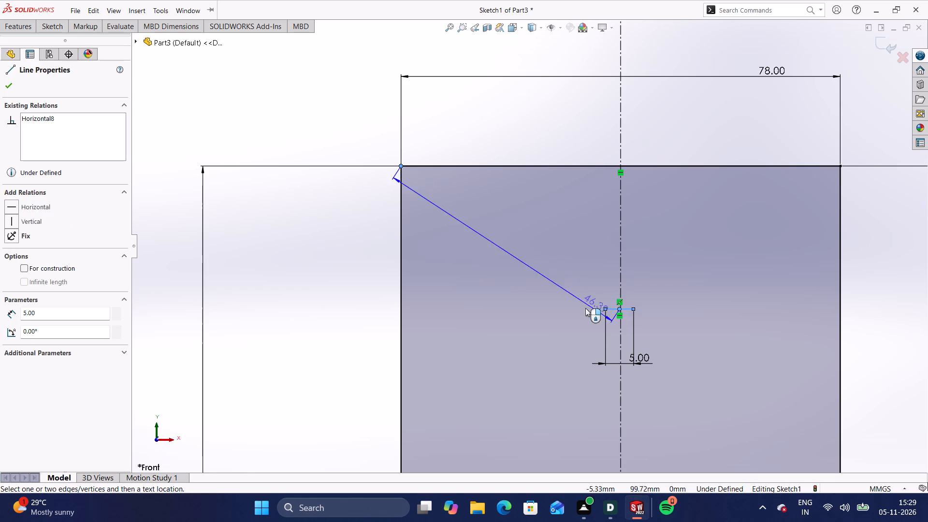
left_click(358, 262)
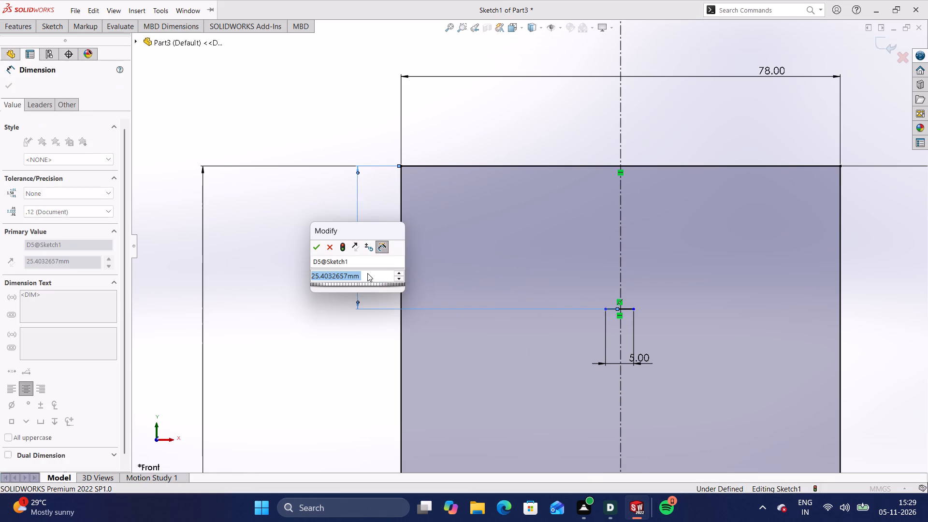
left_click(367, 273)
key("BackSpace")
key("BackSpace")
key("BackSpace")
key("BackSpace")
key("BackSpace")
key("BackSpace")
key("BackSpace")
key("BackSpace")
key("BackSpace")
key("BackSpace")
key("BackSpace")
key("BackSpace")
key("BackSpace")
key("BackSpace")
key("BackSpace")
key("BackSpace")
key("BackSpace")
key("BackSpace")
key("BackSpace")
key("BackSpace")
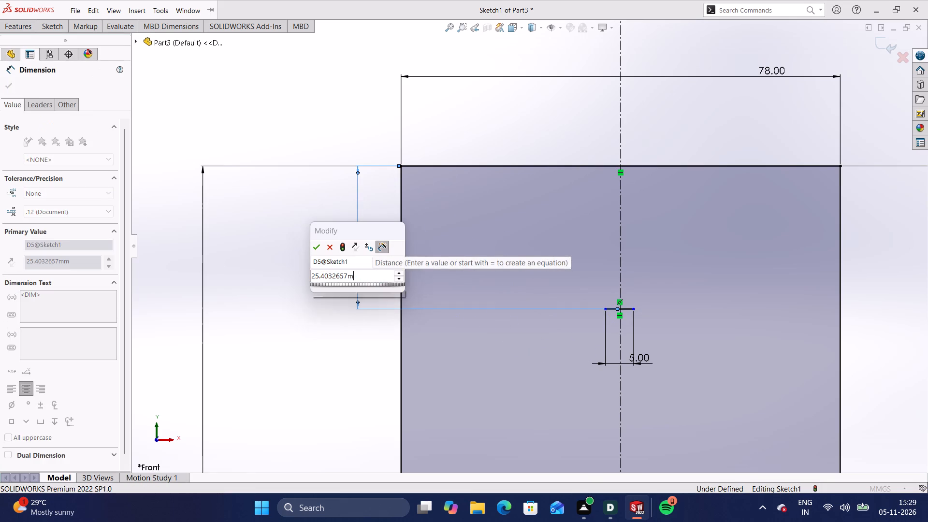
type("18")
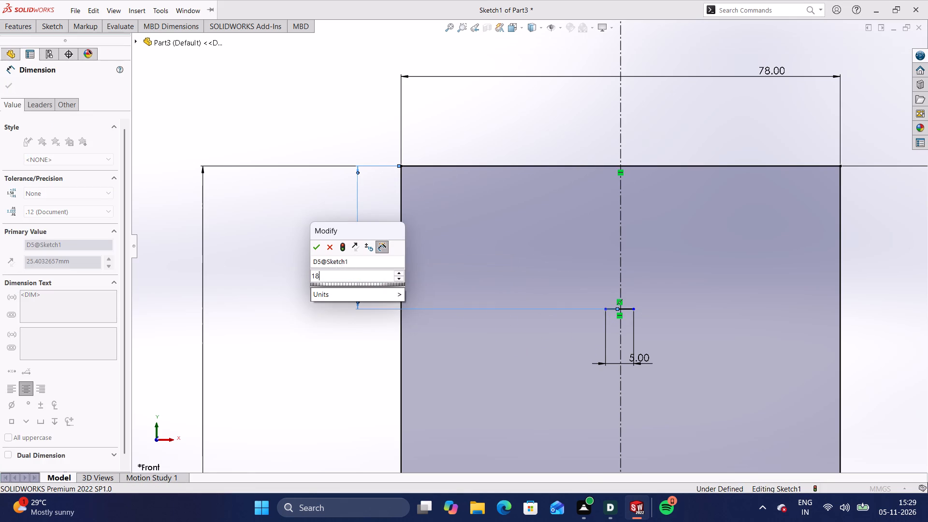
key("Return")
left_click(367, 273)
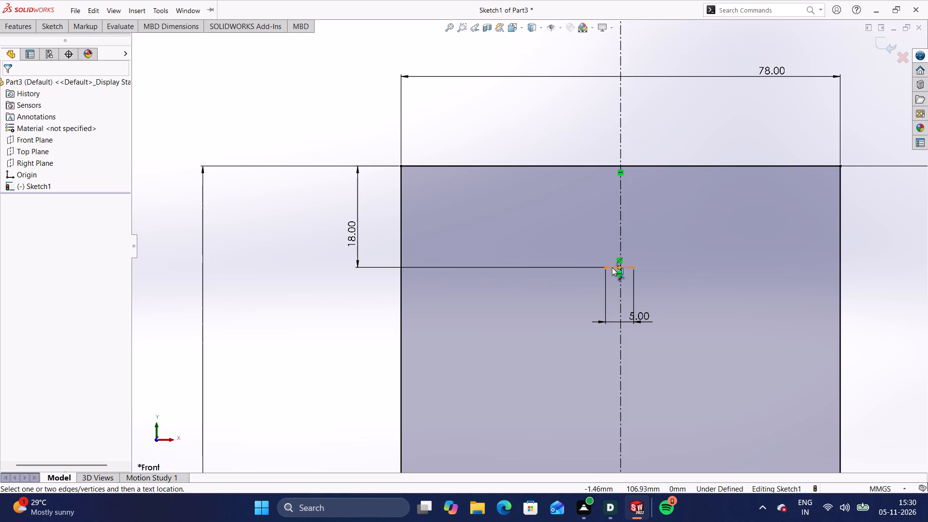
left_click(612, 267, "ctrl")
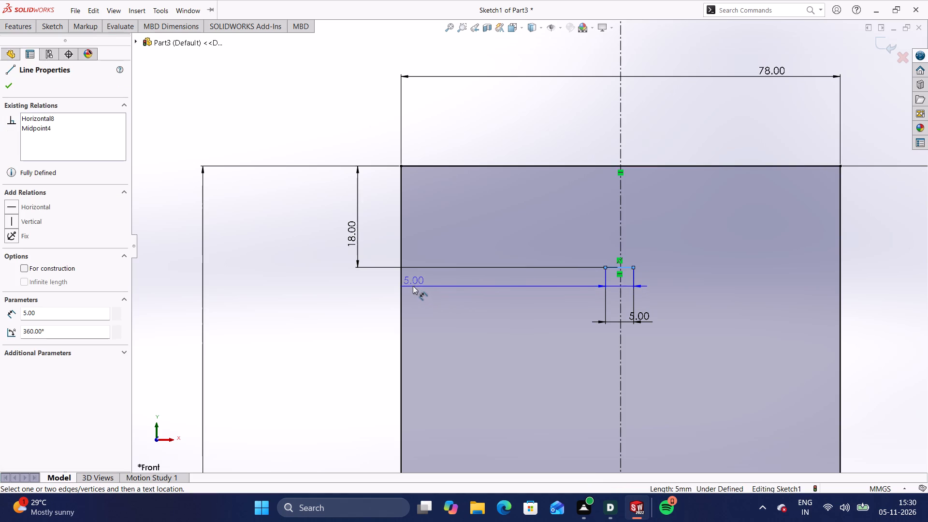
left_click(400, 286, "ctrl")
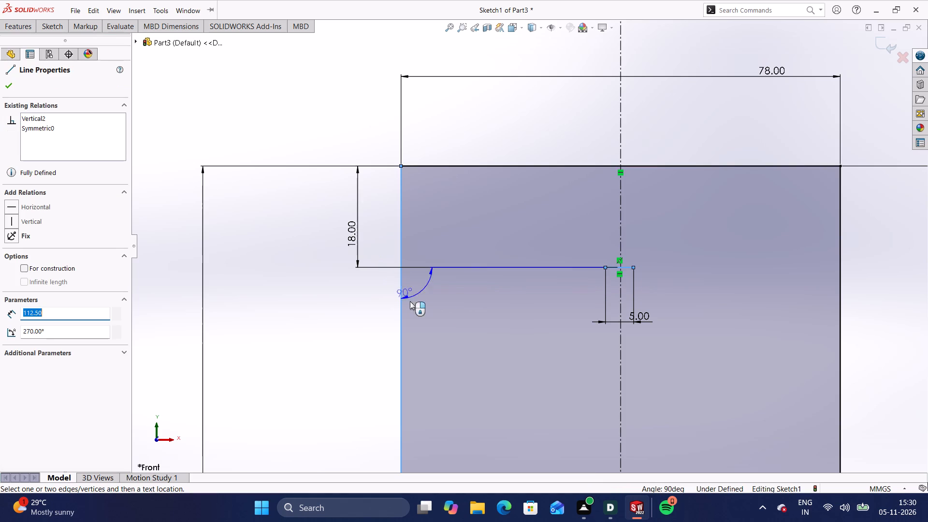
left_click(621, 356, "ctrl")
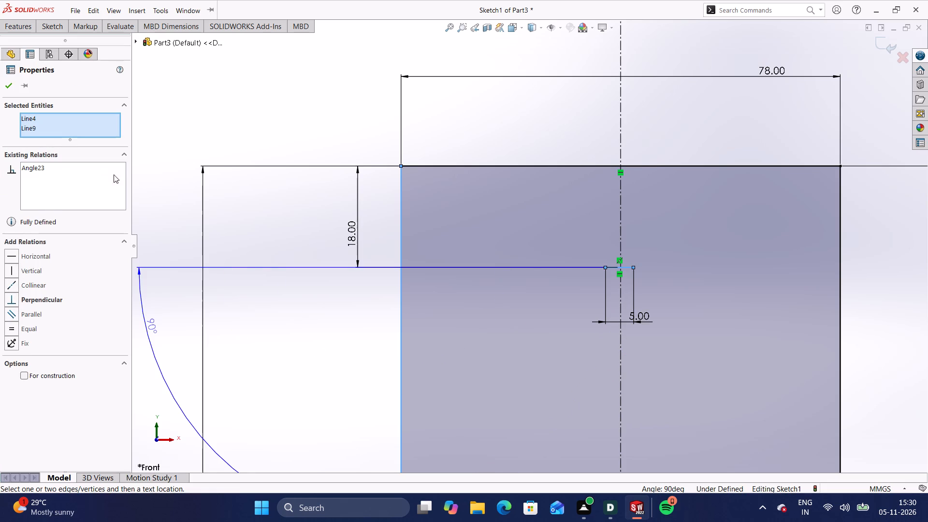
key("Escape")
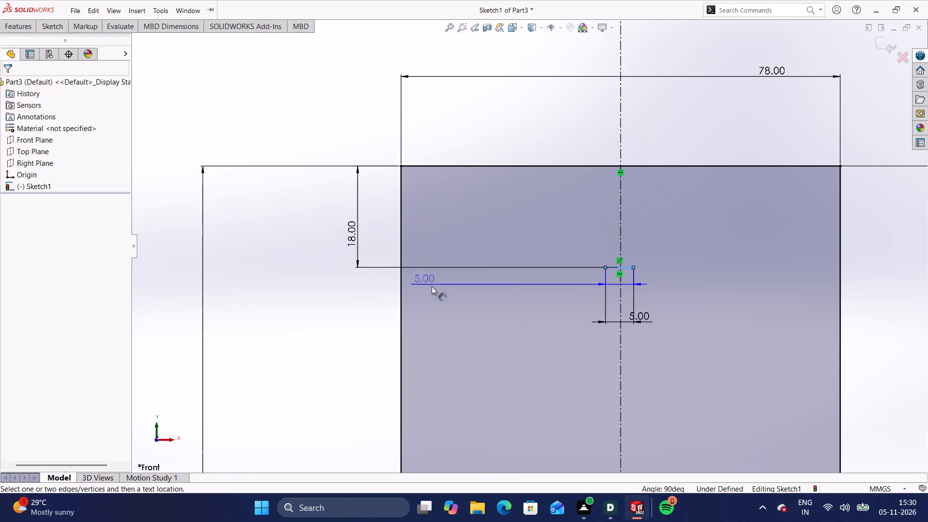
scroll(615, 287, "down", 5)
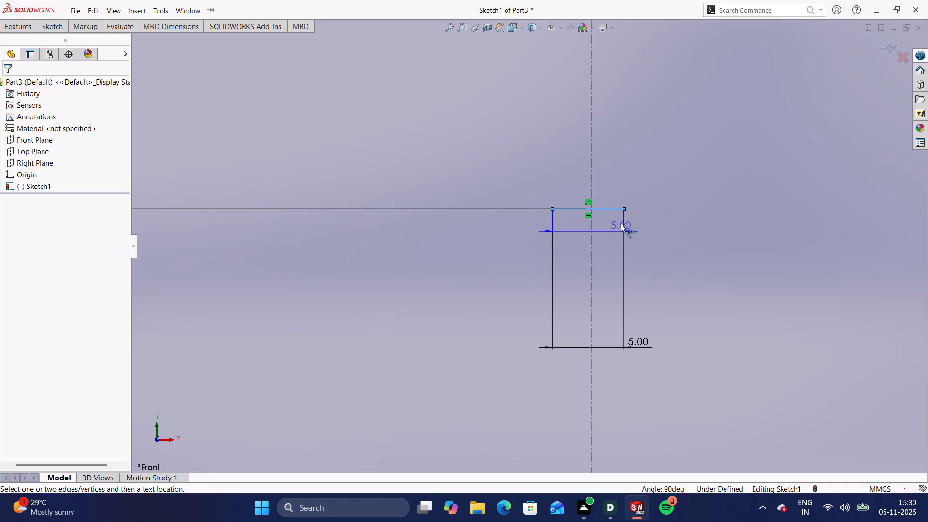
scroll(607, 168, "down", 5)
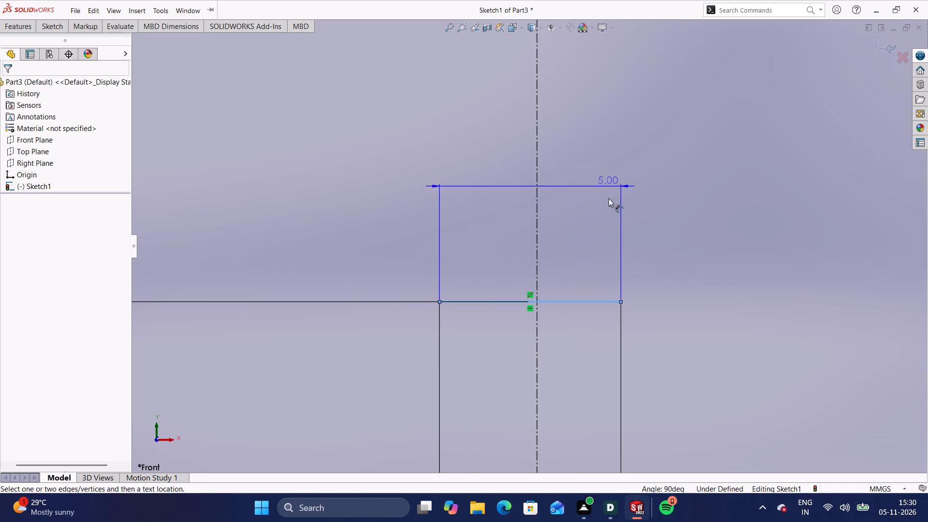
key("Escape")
Delete the central 5 mm horizontal line together with its associated dimensions.
left_click(603, 302)
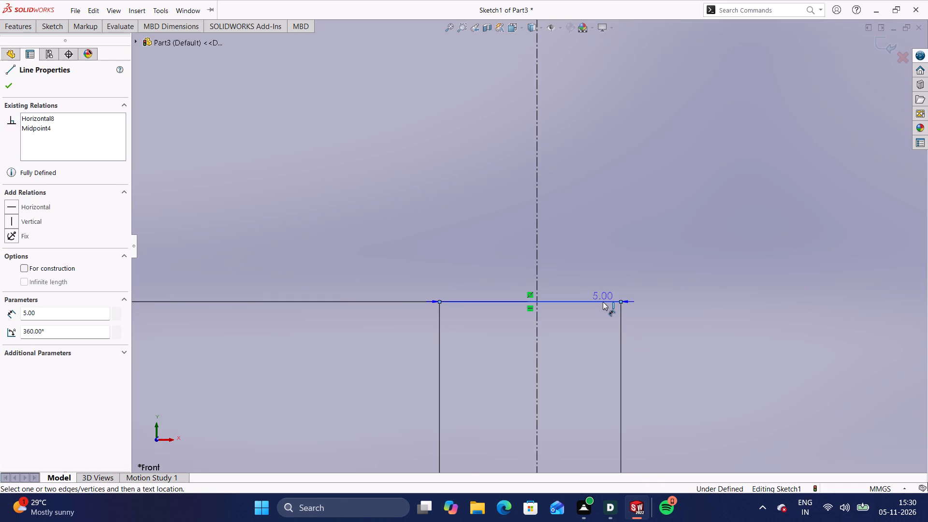
key("Delete")
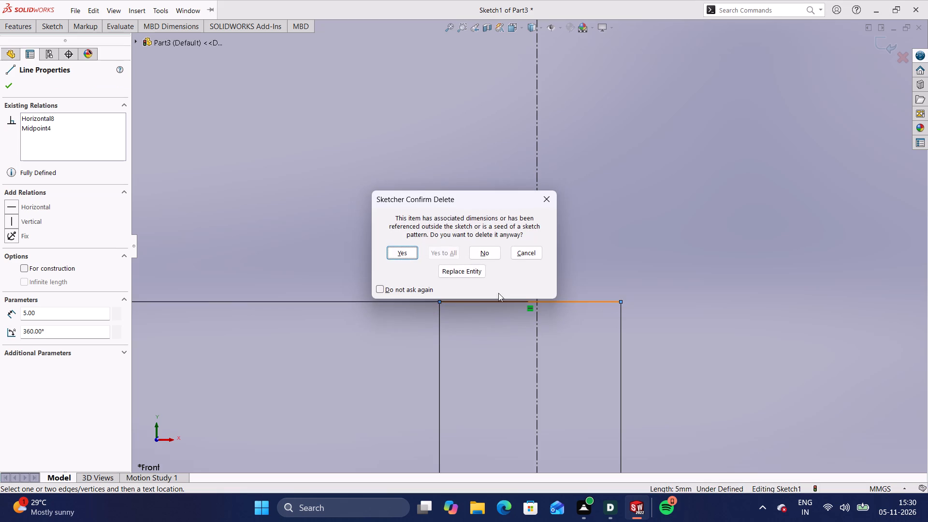
left_click(403, 253)
Sketch a horizontal line about 3 mm long, running right from the vertical centerline, about 19 mm below the rectangle's top edge.
scroll(419, 269, "down", 4)
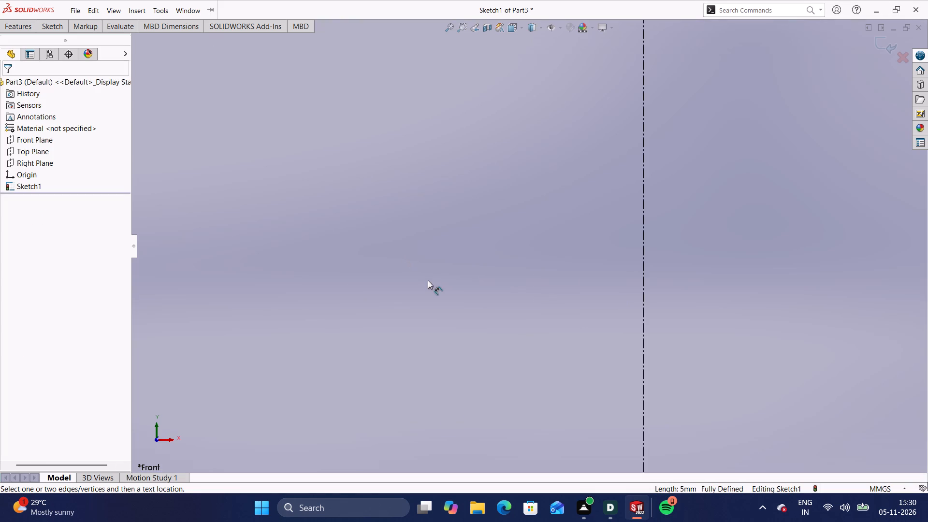
scroll(441, 280, "up", 14)
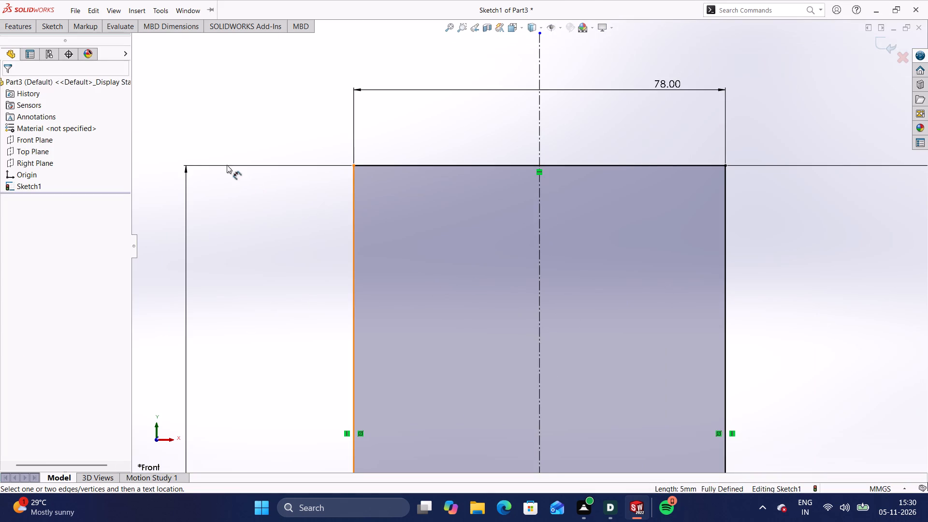
left_click(61, 24)
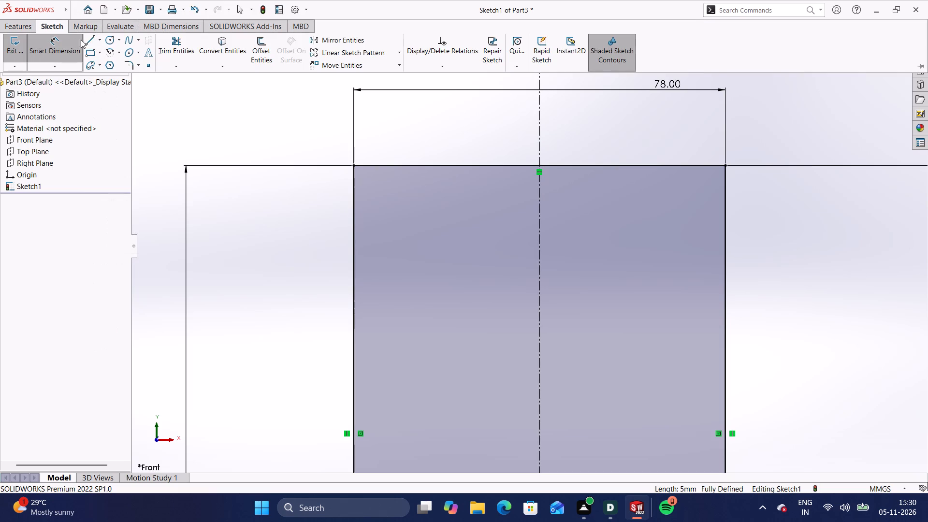
left_click(98, 42)
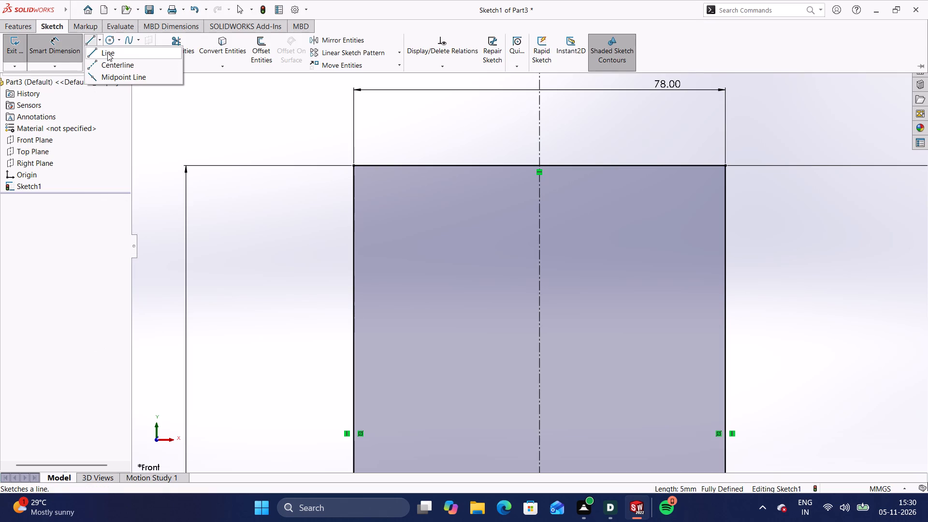
left_click(107, 53)
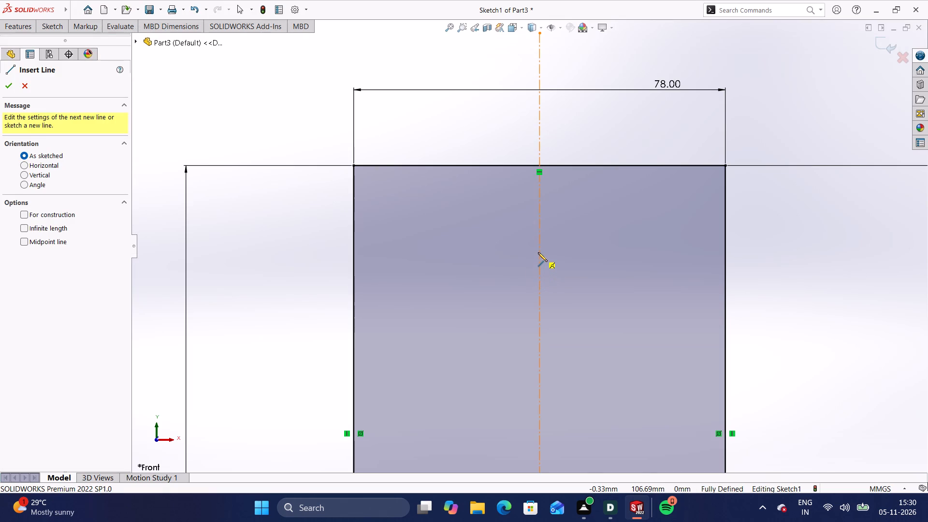
scroll(538, 252, "down", 4)
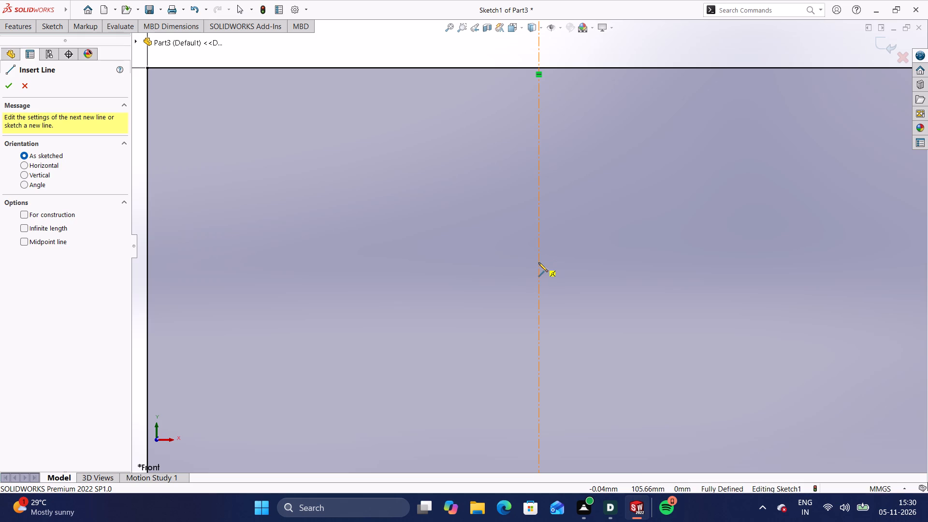
left_click(538, 262)
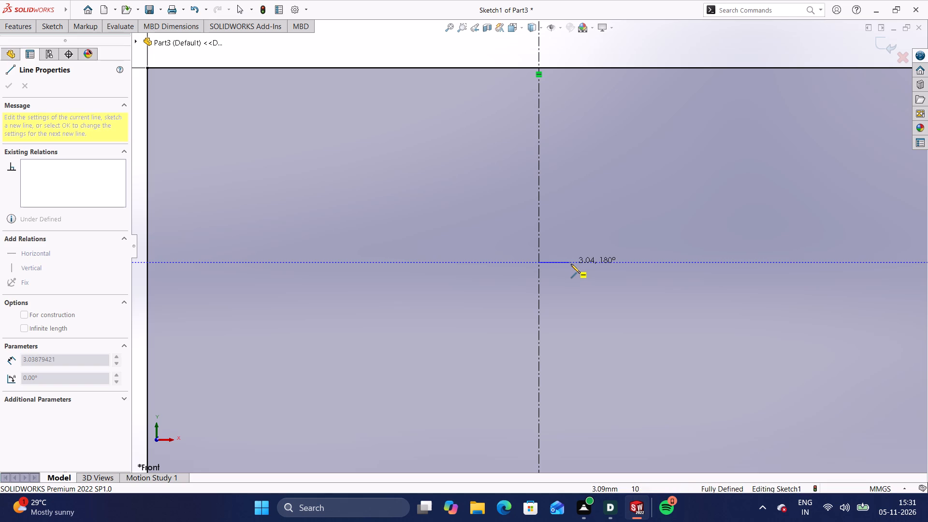
left_click(571, 264)
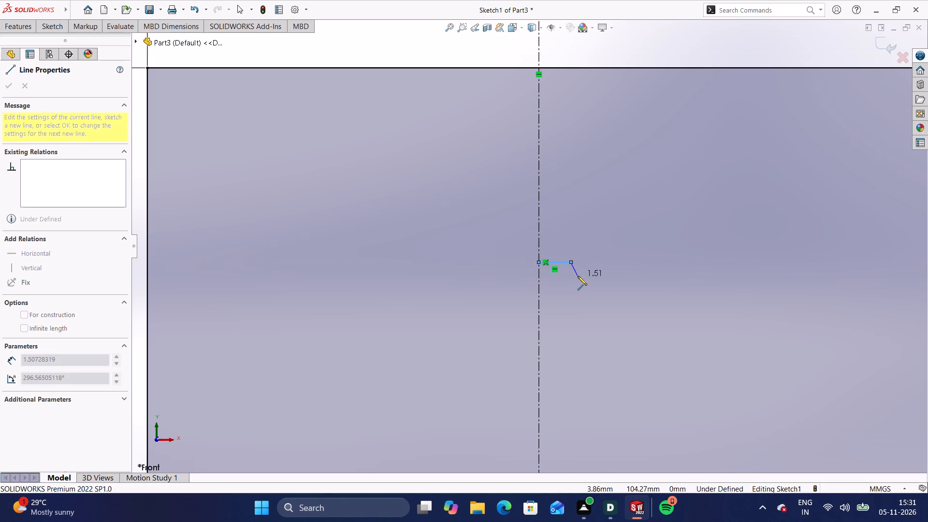
key("Escape")
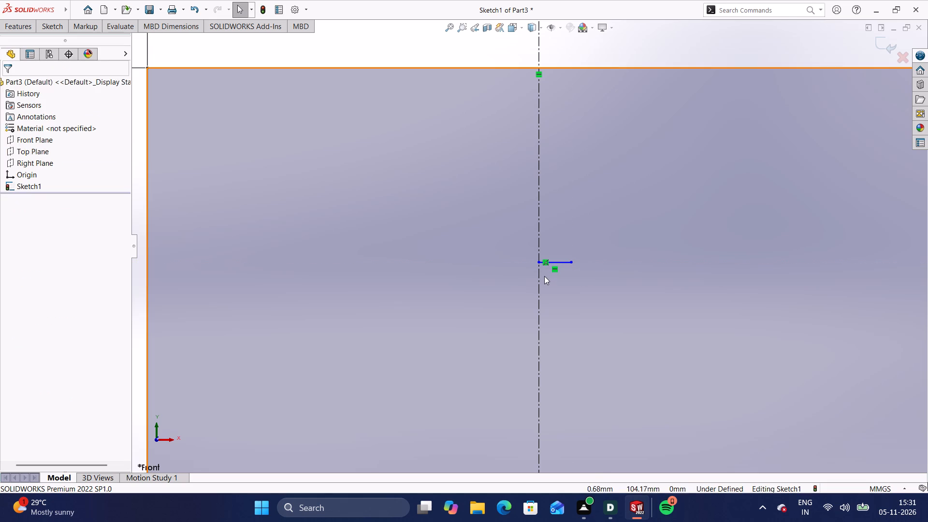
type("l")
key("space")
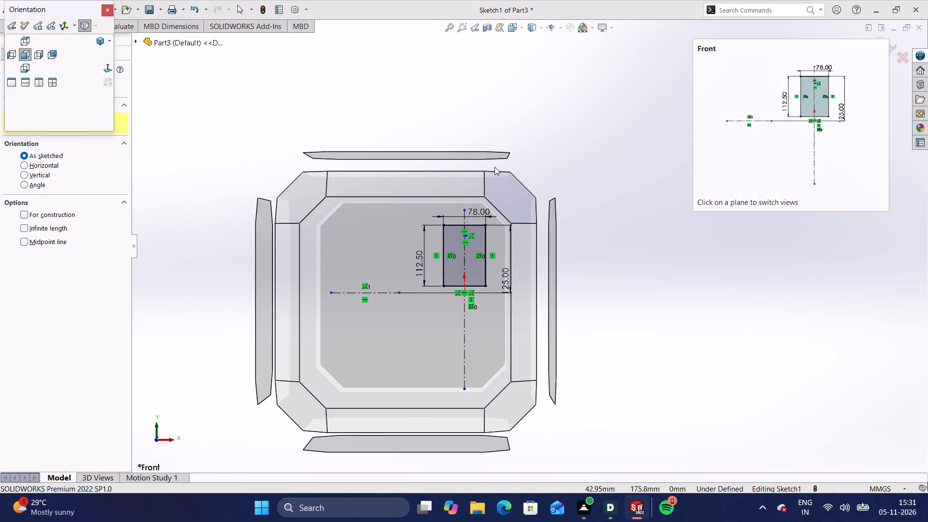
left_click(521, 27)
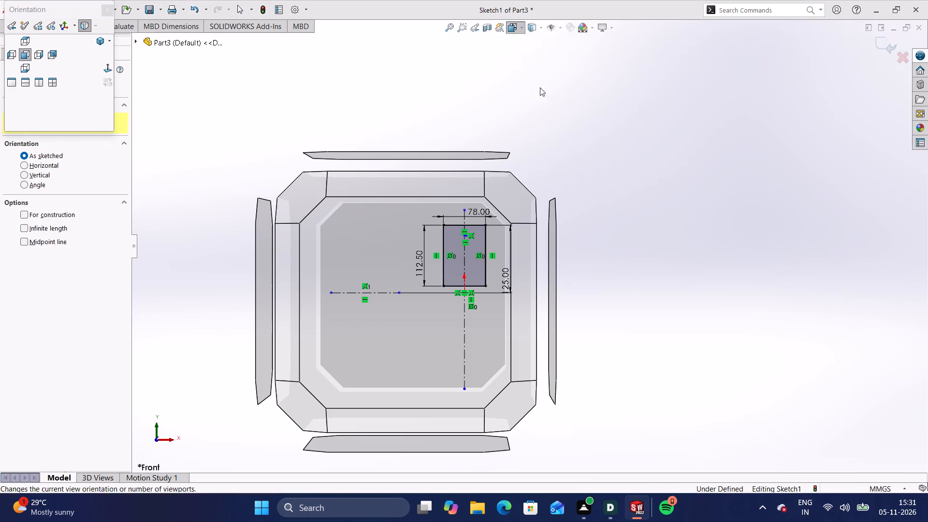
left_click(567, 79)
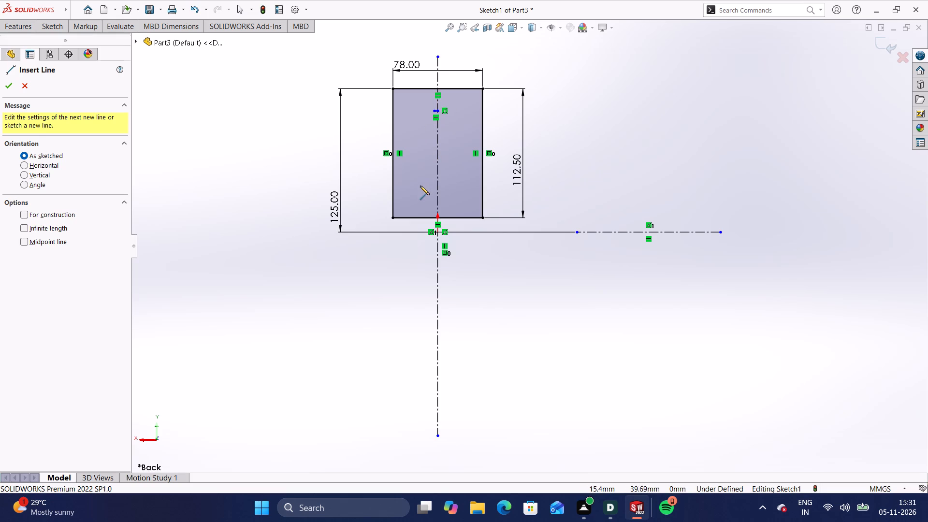
Undo the notch-bottom line work, including its dimensions, the rectangle's symmetry about the vertical centerline, and the rectangle's 125 mm position value.
key("ctrl+z")
key("ctrl+z")
key("ctrl+z")
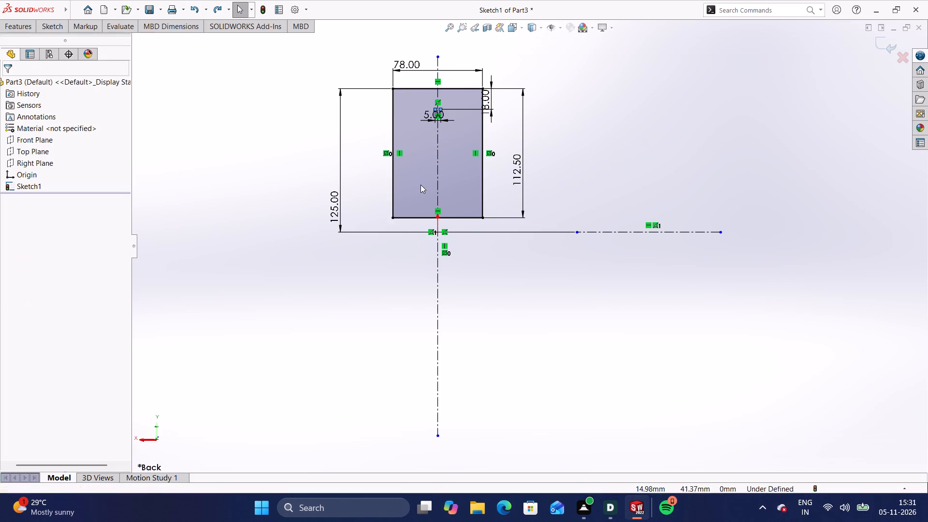
key("ctrl+z")
key("ctrl+z")
key("ctrl+z")
key("ctrl+z")
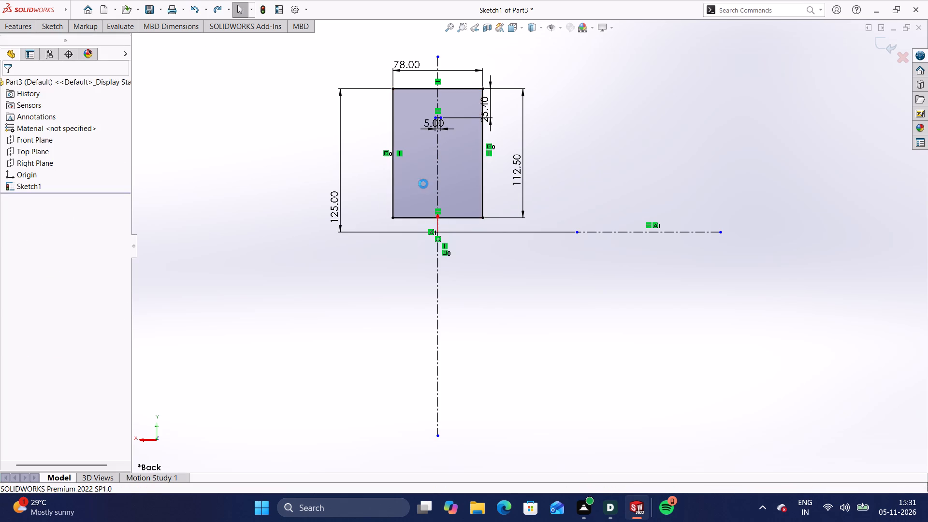
key("ctrl+z")
key("ctrl+z")
key("ctrl+z")
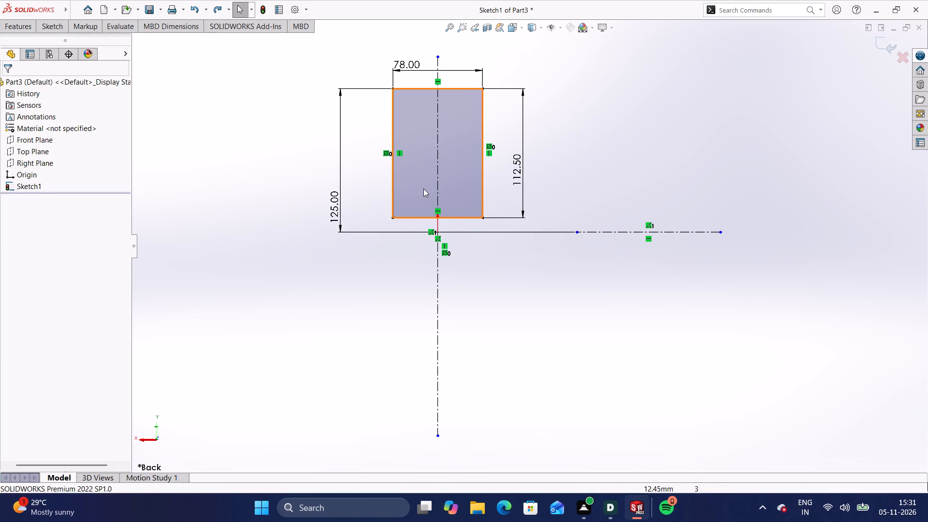
key("ctrl+z")
key("ctrl+z")
key("ctrl+z")
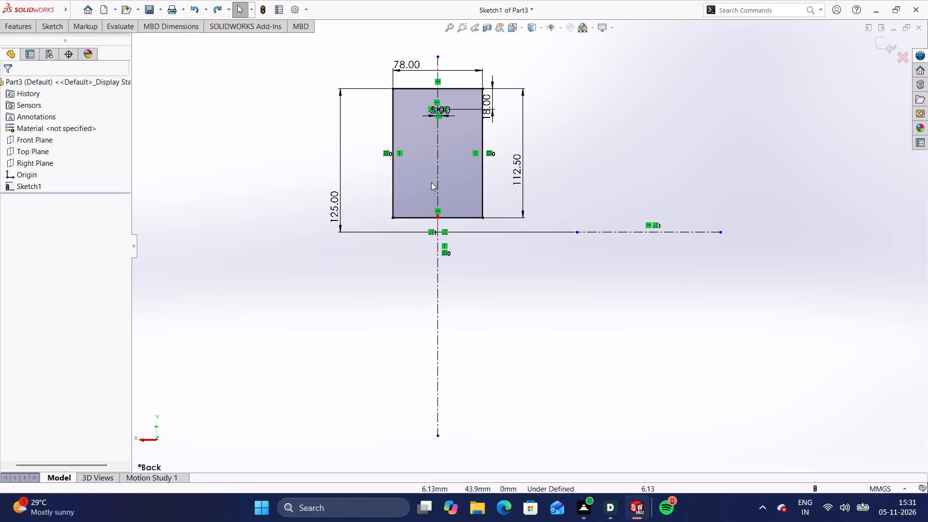
key("ctrl+z")
key("ctrl+z")
key("ctrl+z")
key("ctrl+z")
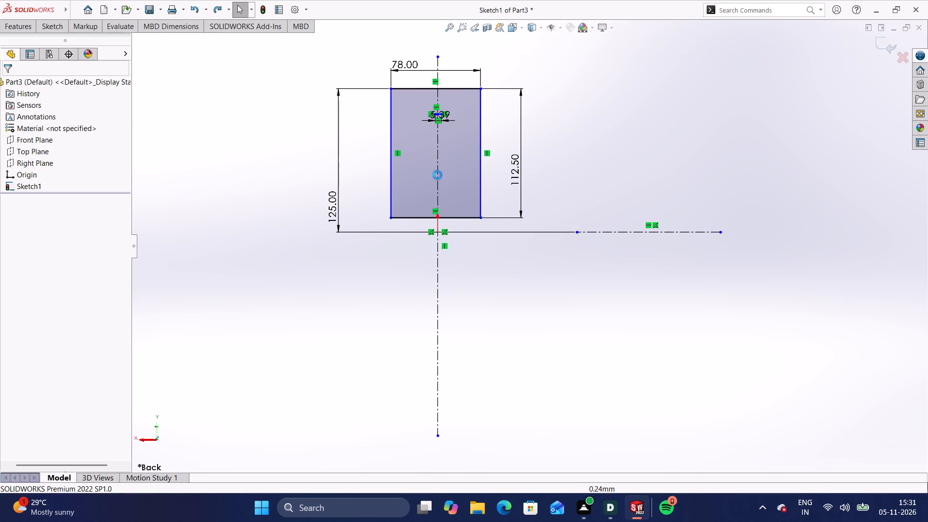
key("ctrl+z")
key("ctrl+z")
key("ctrl+z")
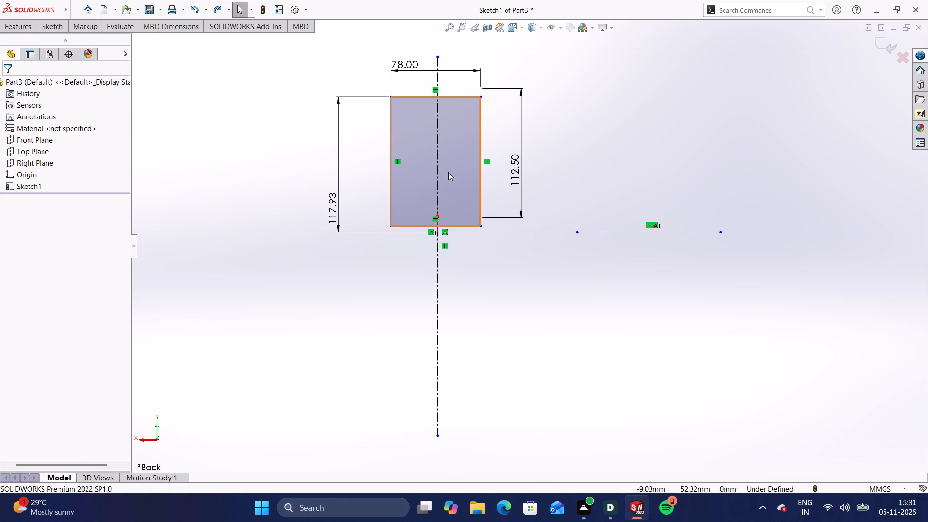
Undo the rectangle's remaining position dimension to the horizontal centerline and its 112.5 mm height and 78 mm width settings.
key("ctrl+z")
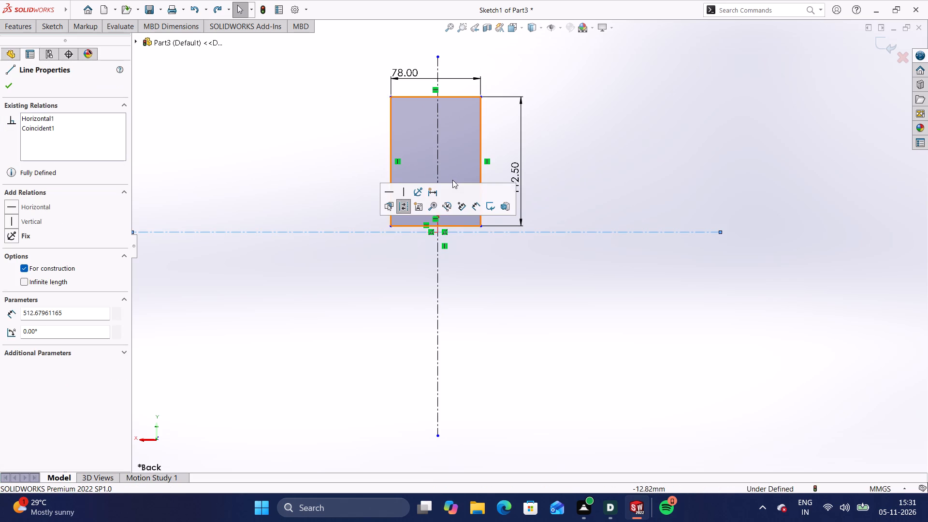
key("ctrl+z")
key("Escape")
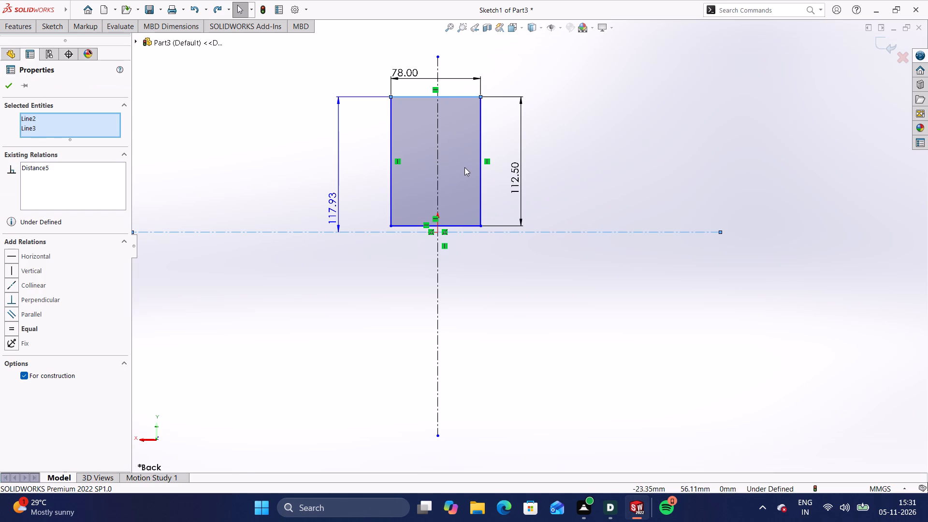
key("ctrl+z")
key("ctrl+z")
key("ctrl+z")
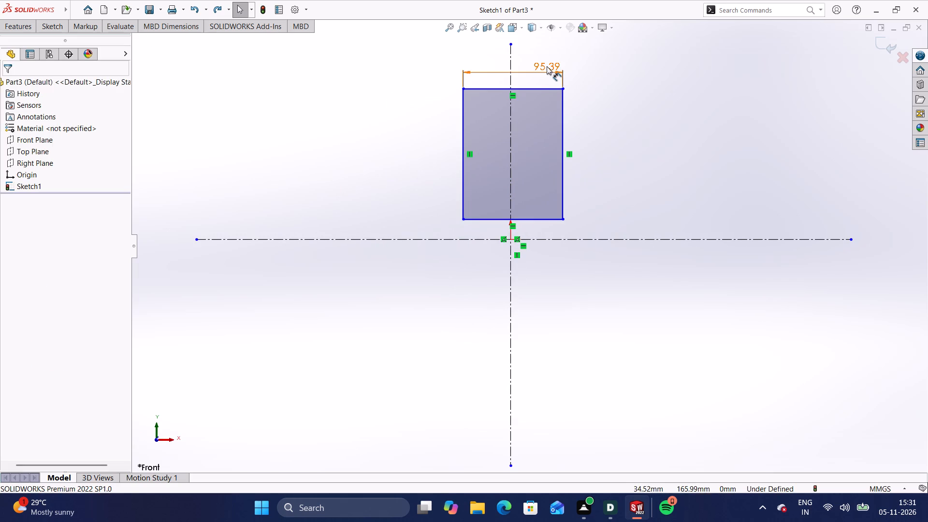
Delete the leftover width dimension above the rectangle.
left_click(547, 66)
key("Delete")
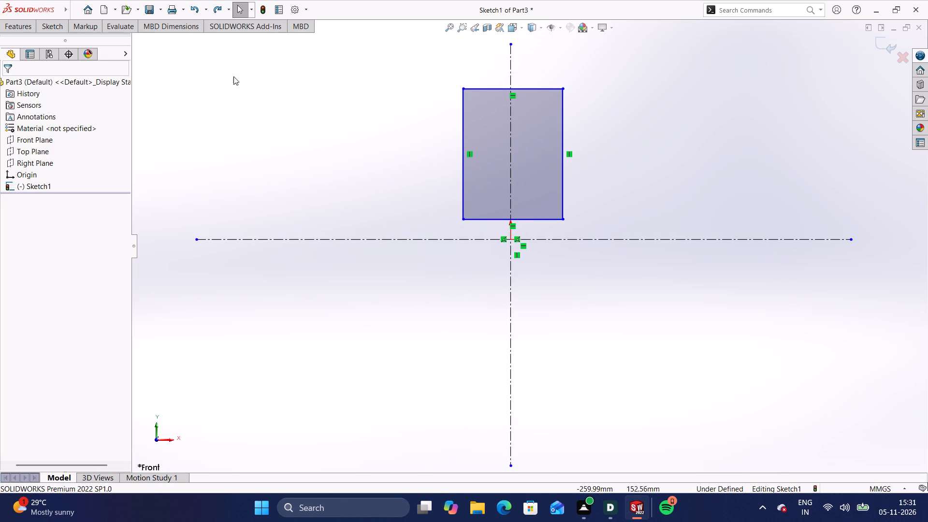
Dimension the rectangle's top edge and set its width to 78 mm.
left_click(57, 26)
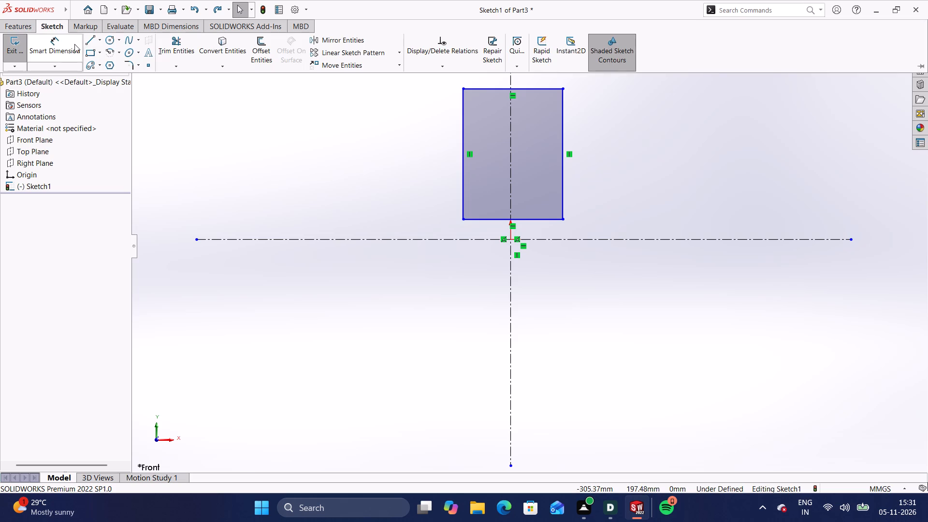
left_click(76, 50)
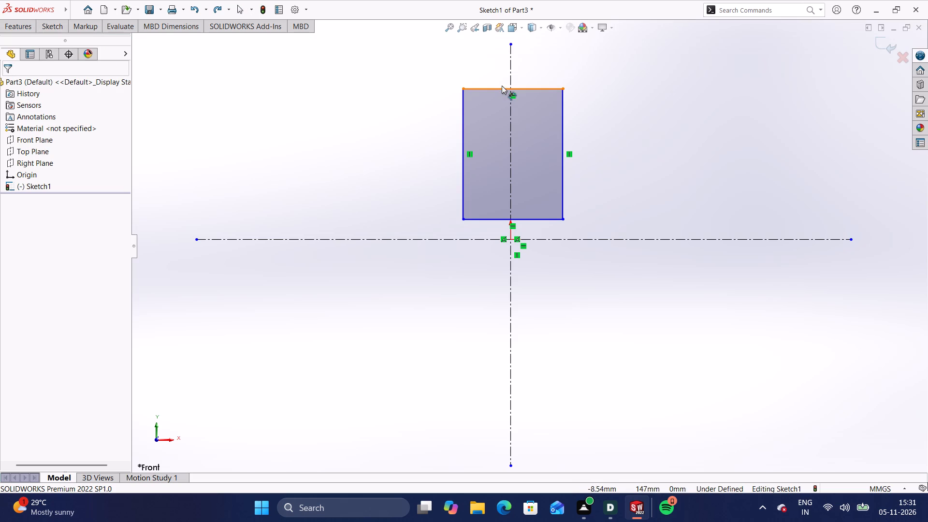
left_click(504, 87)
left_click(500, 70)
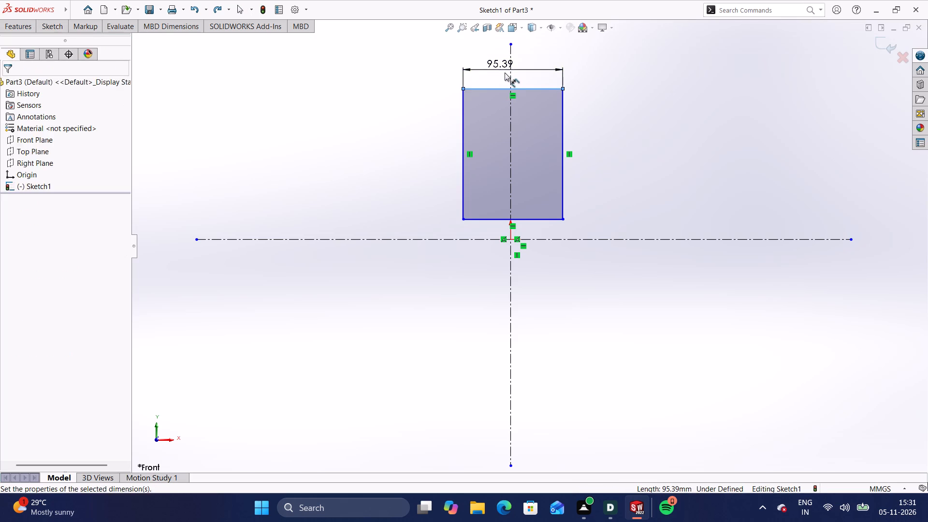
left_click(516, 78)
key("BackSpace")
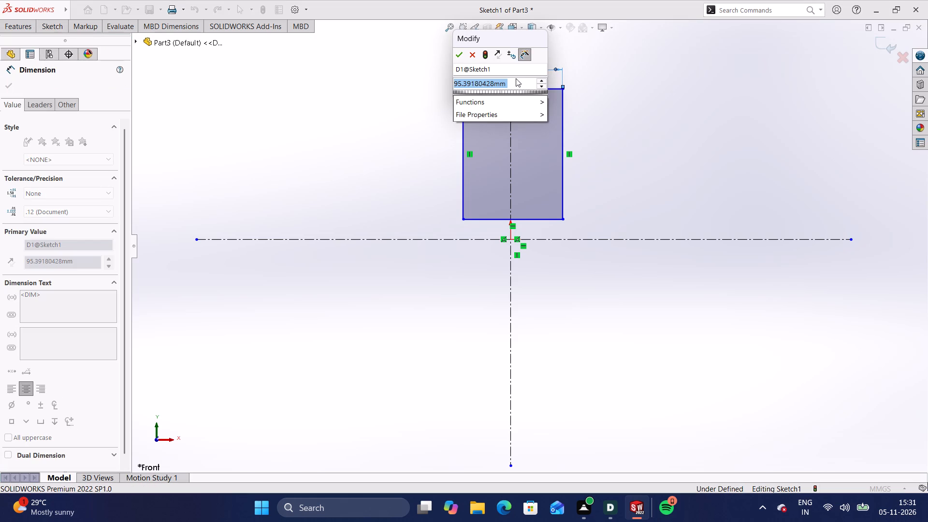
type("78")
key("Return")
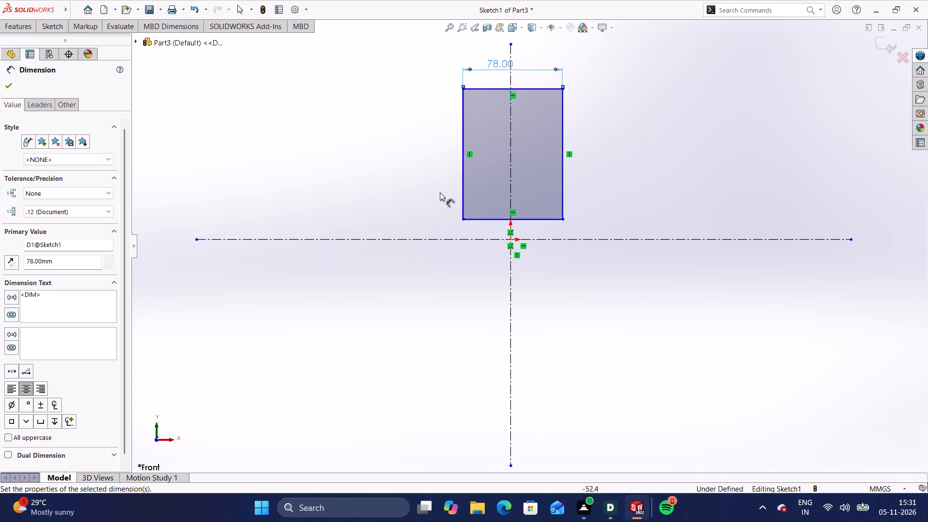
Dimension the rectangle's left edge and set its height to 112.5 mm.
left_click(61, 29)
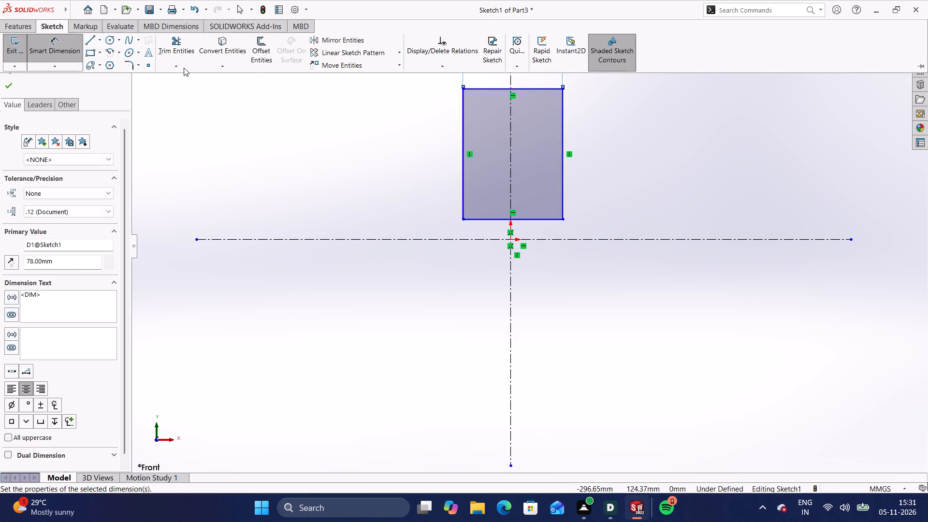
left_click(462, 199)
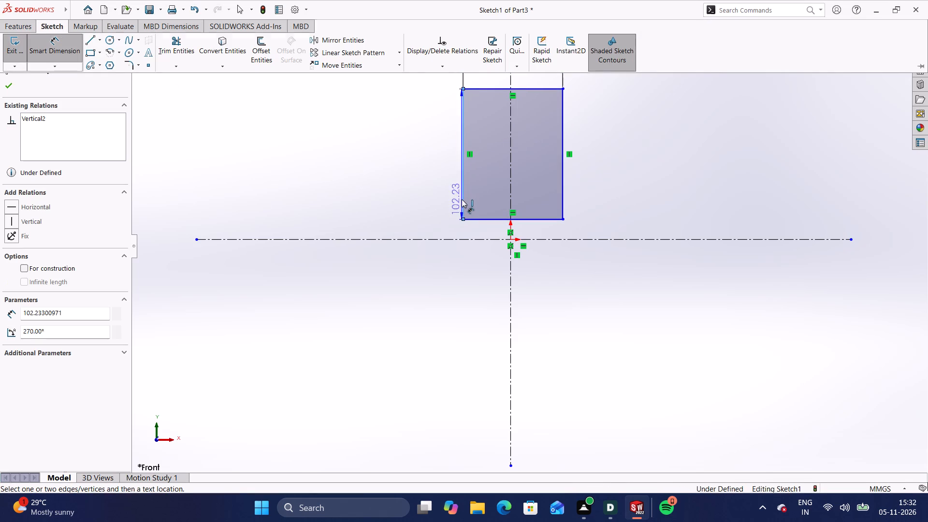
left_click(430, 184)
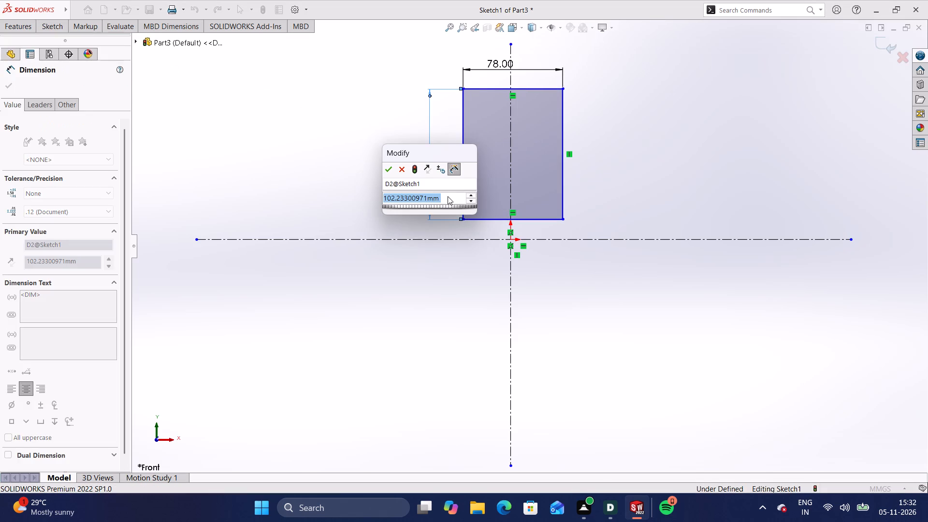
left_click(449, 197)
key("BackSpace")
key("BackSpace")
key("BackSpace")
key("BackSpace")
key("BackSpace")
key("BackSpace")
key("BackSpace")
key("BackSpace")
key("BackSpace")
key("BackSpace")
key("BackSpace")
key("BackSpace")
key("BackSpace")
key("BackSpace")
key("BackSpace")
key("BackSpace")
key("BackSpace")
key("BackSpace")
key("BackSpace")
key("BackSpace")
key("BackSpace")
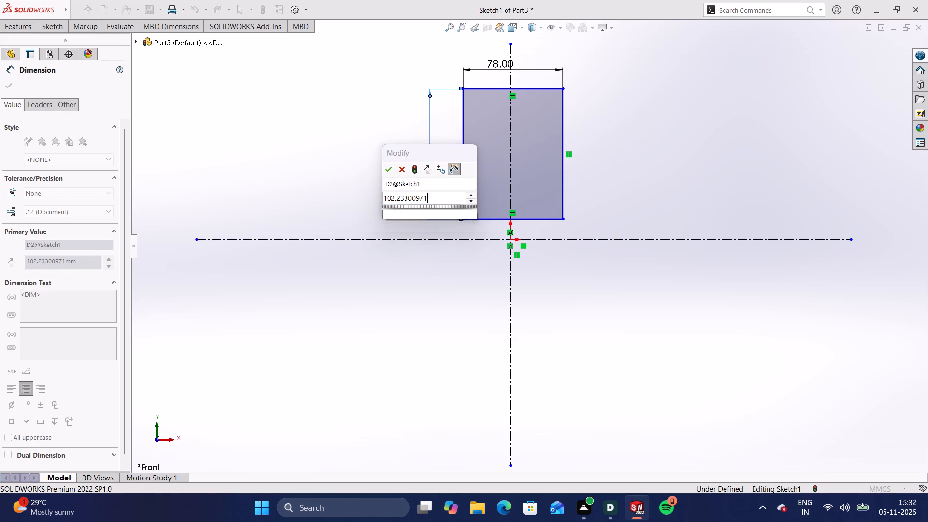
type("112.5")
key("Return")
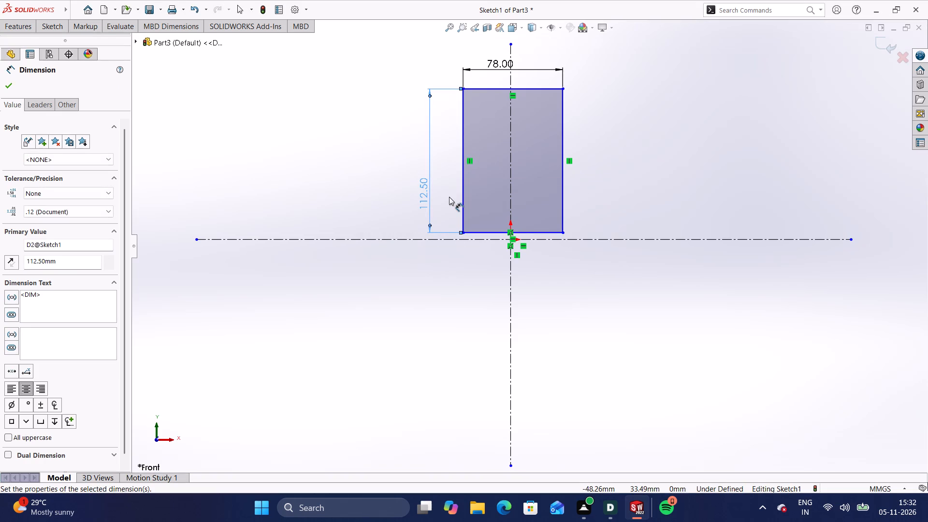
left_click(449, 197)
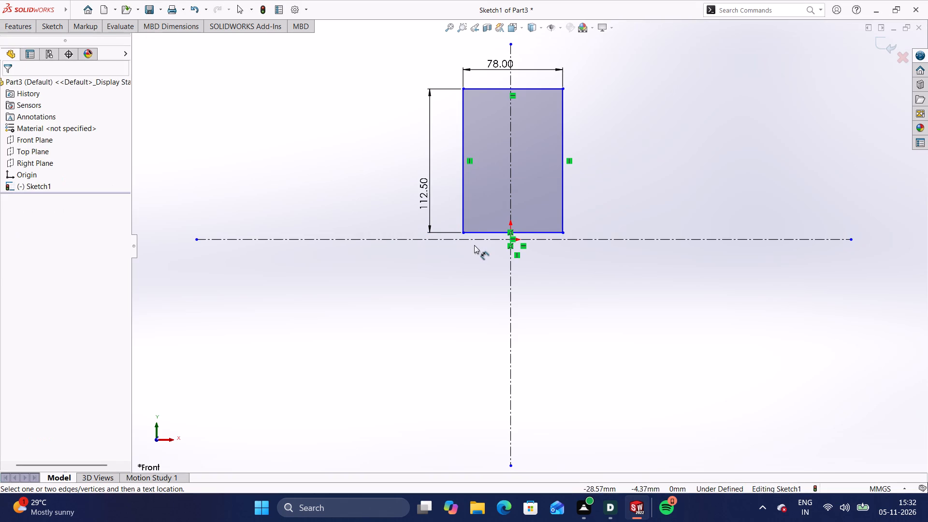
Add a doubled distance dimension from the rectangle's bottom edge across the horizontal centerline and set it to 70 mm.
left_click(48, 26)
left_click(495, 232)
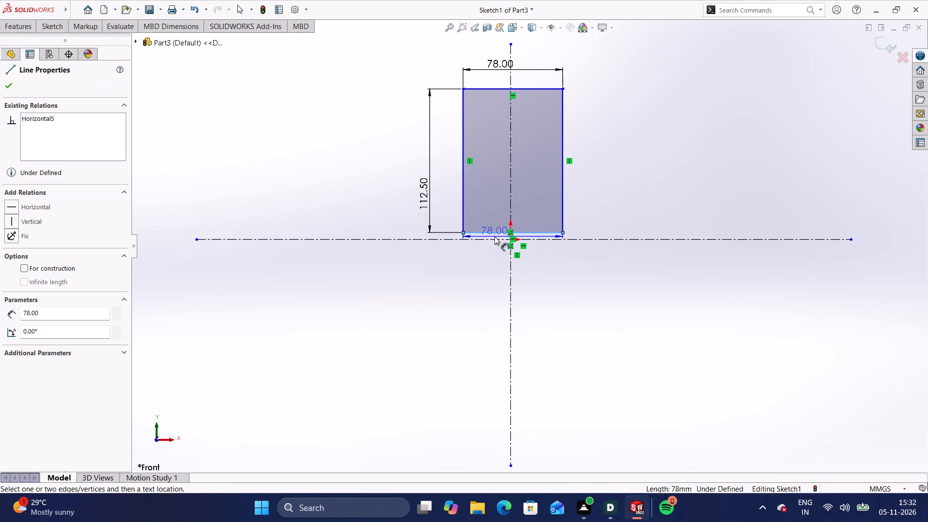
left_click(497, 238)
scroll(428, 238, "up", 2)
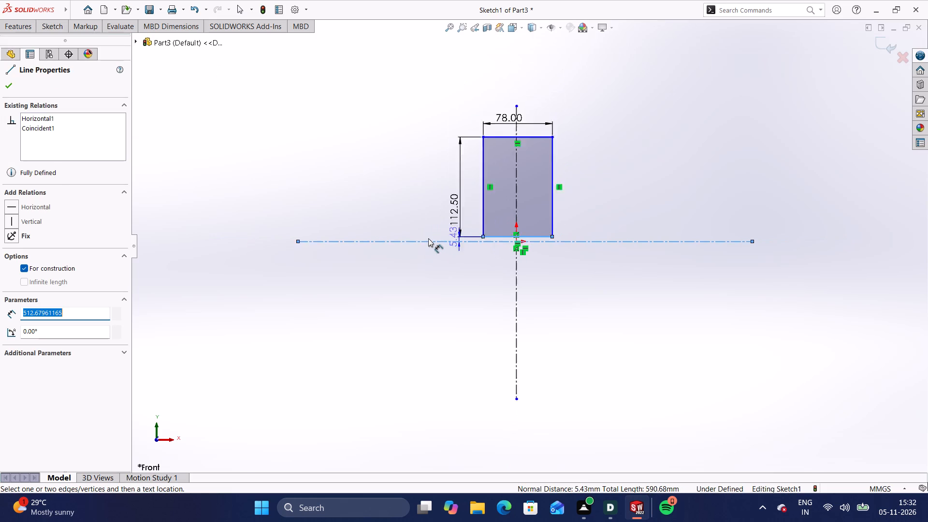
scroll(428, 238, "up", 1)
scroll(468, 247, "down", 5)
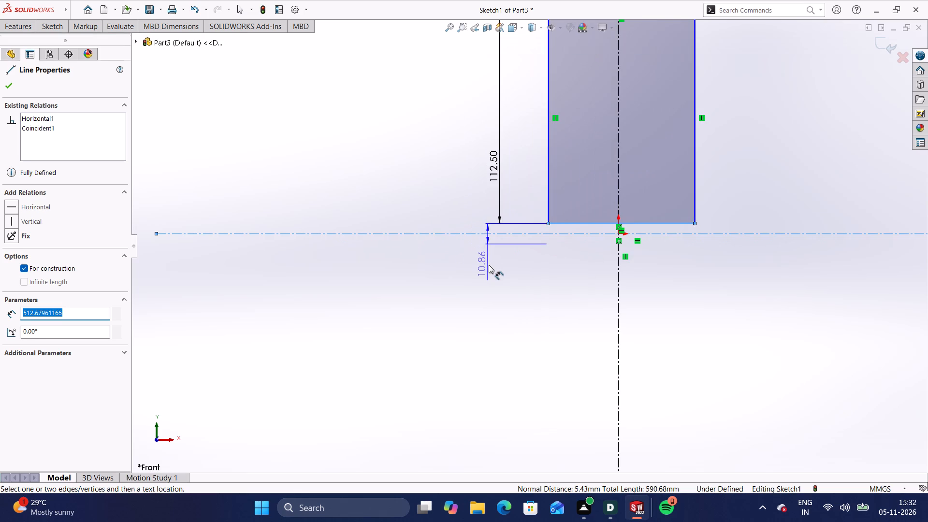
left_click(489, 265)
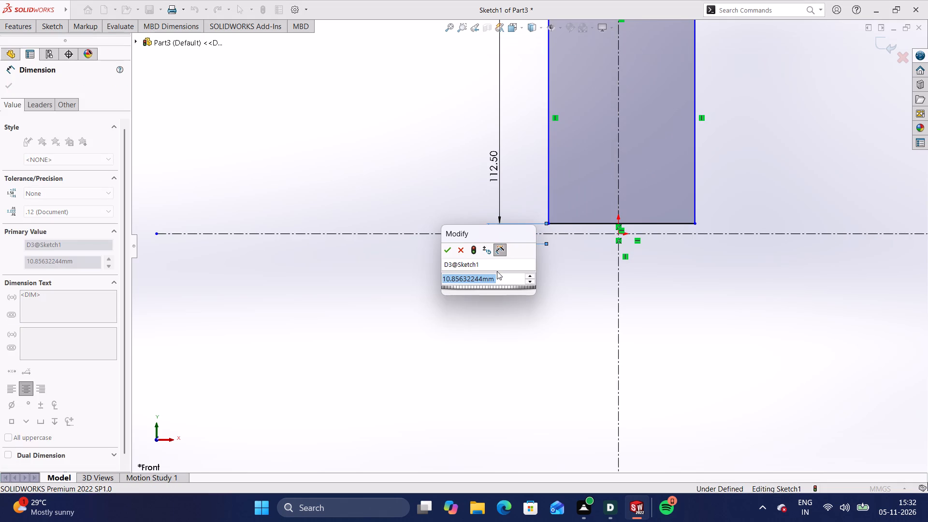
left_click(505, 282)
key("BackSpace")
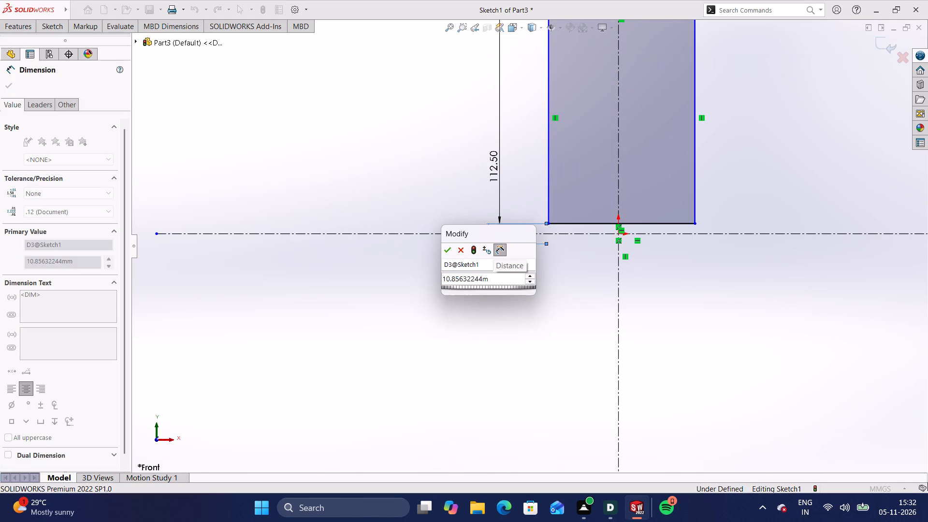
key("BackSpace")
key("BackSpace")
key("BackSpace")
key("BackSpace")
key("BackSpace")
key("BackSpace")
key("BackSpace")
key("BackSpace")
key("BackSpace")
key("BackSpace")
key("BackSpace")
key("BackSpace")
key("BackSpace")
key("BackSpace")
key("BackSpace")
key("BackSpace")
key("BackSpace")
key("BackSpace")
key("BackSpace")
key("BackSpace")
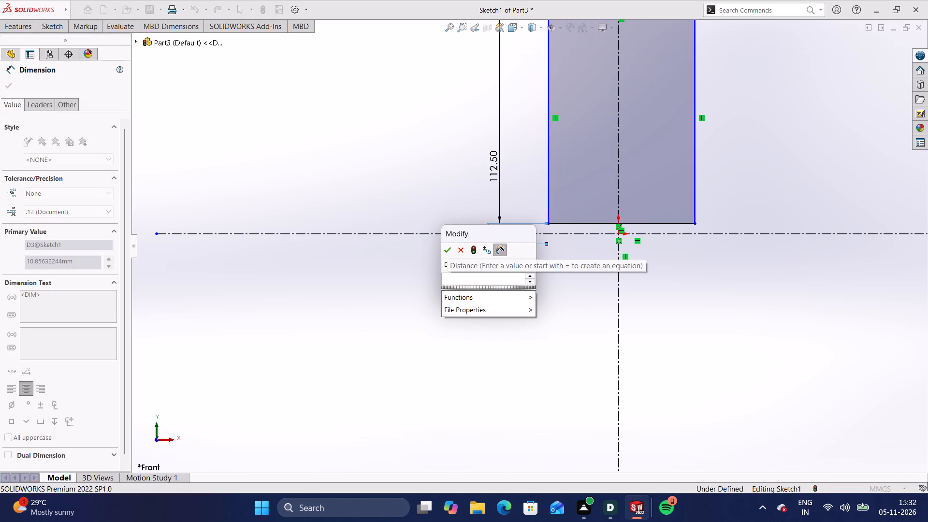
type("70")
key("Return")
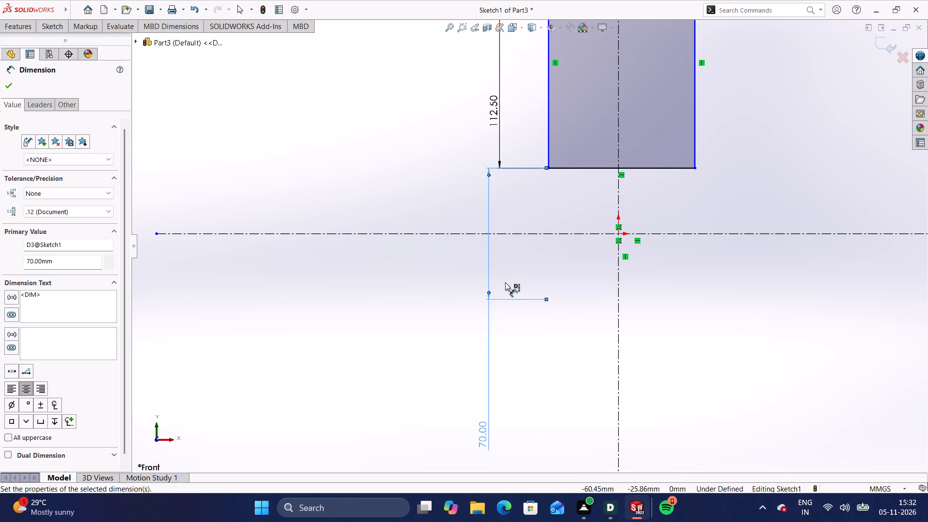
scroll(505, 282, "up", 1)
scroll(505, 282, "down", 4)
scroll(505, 282, "up", 8)
left_click(505, 282)
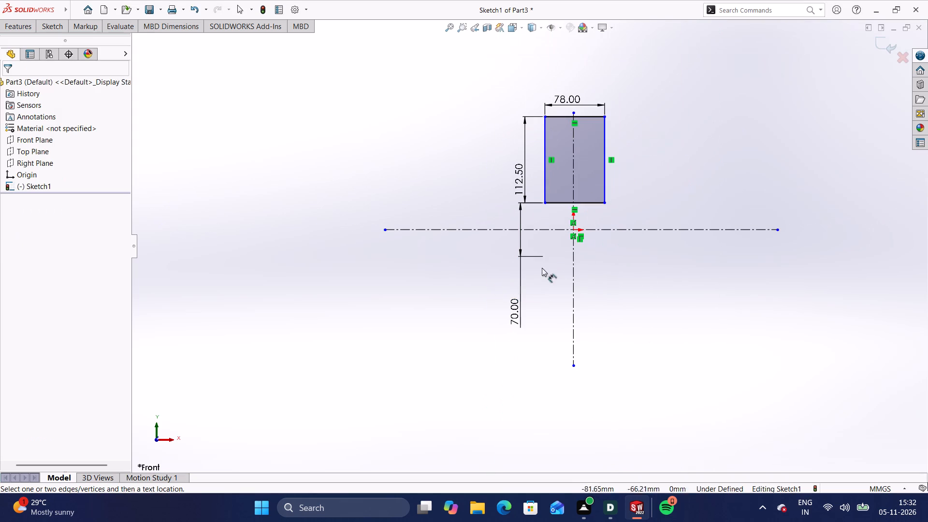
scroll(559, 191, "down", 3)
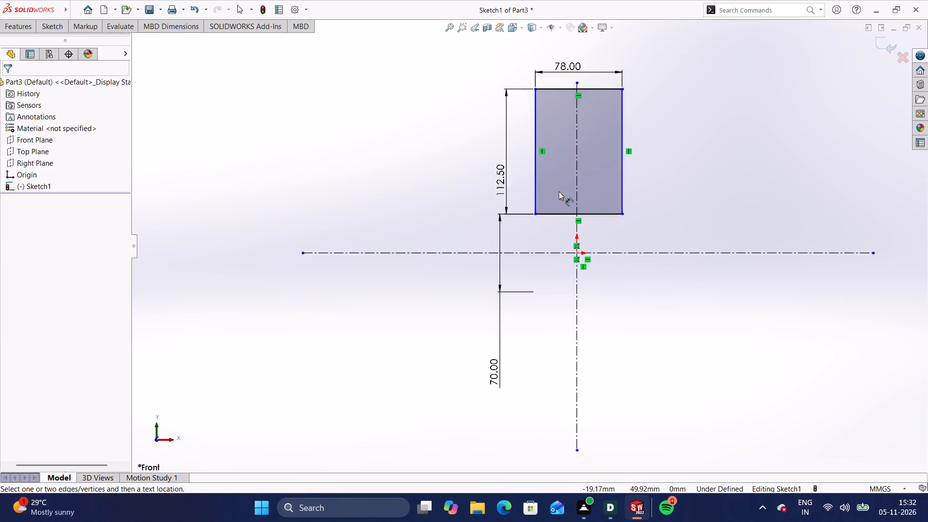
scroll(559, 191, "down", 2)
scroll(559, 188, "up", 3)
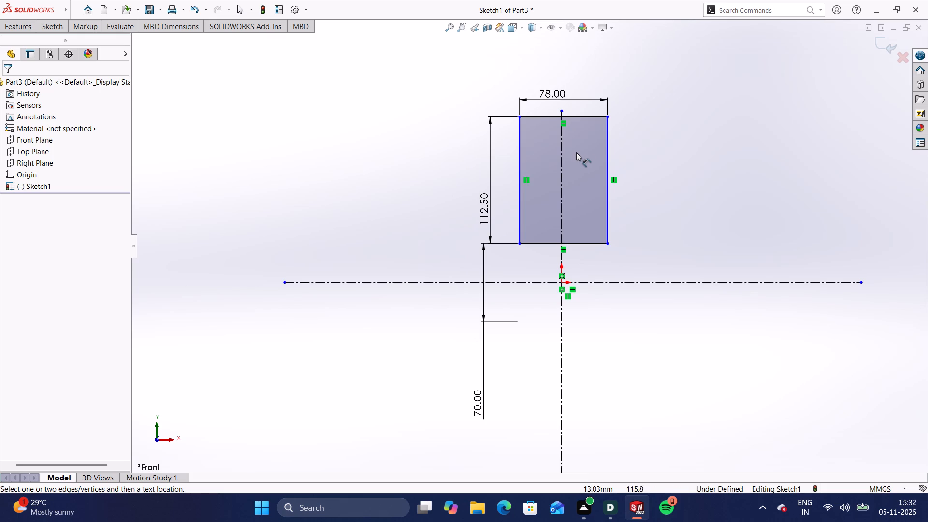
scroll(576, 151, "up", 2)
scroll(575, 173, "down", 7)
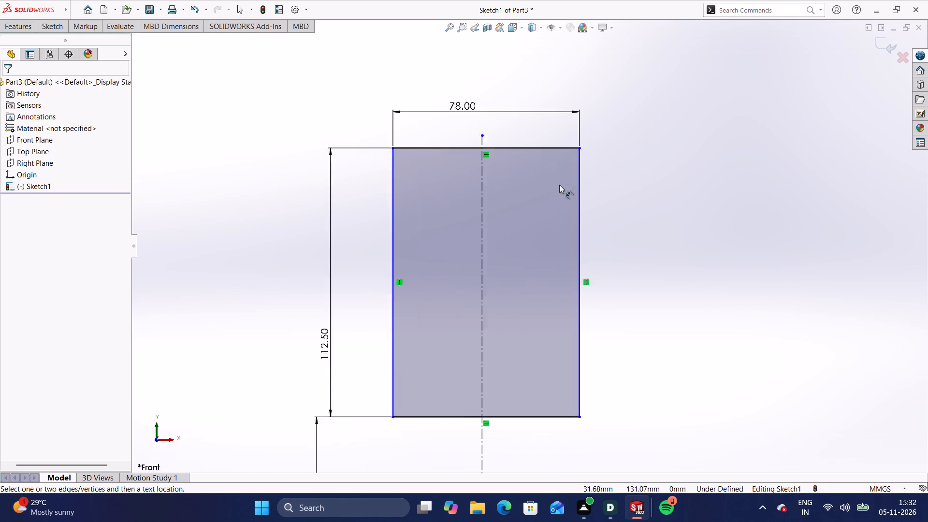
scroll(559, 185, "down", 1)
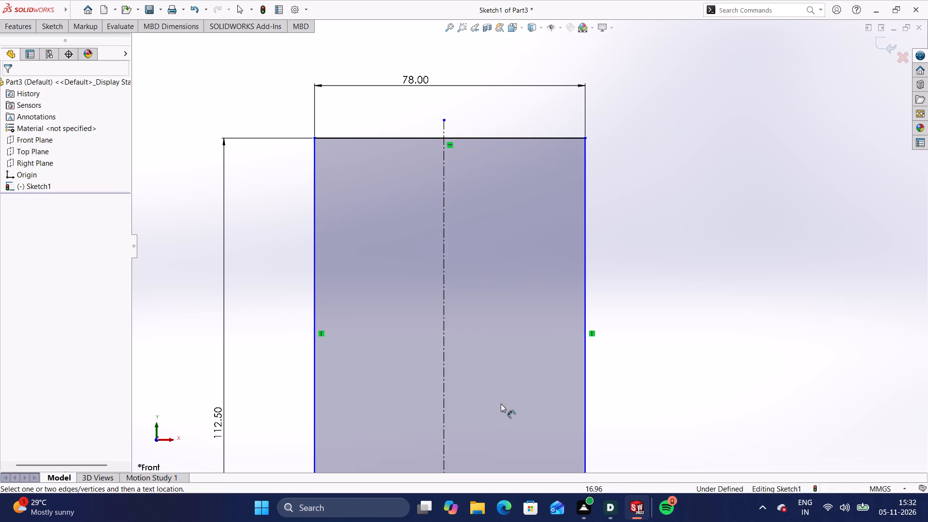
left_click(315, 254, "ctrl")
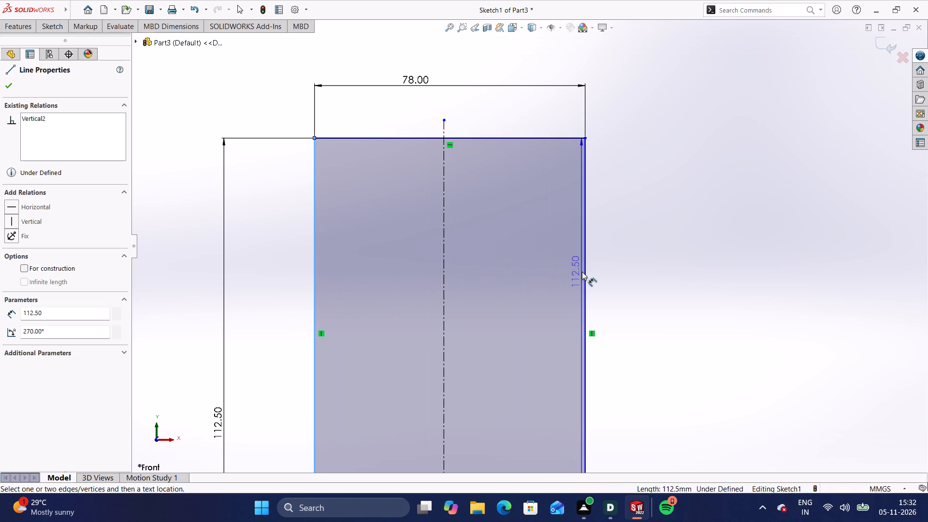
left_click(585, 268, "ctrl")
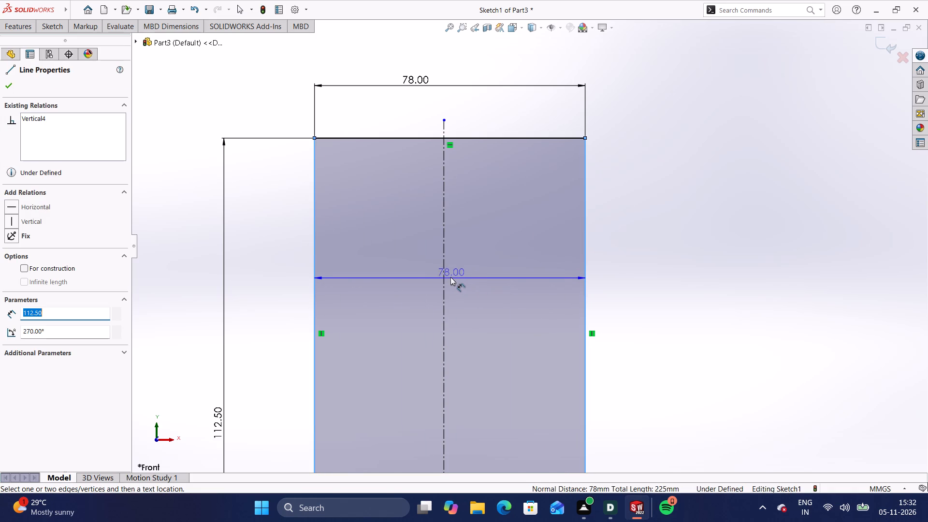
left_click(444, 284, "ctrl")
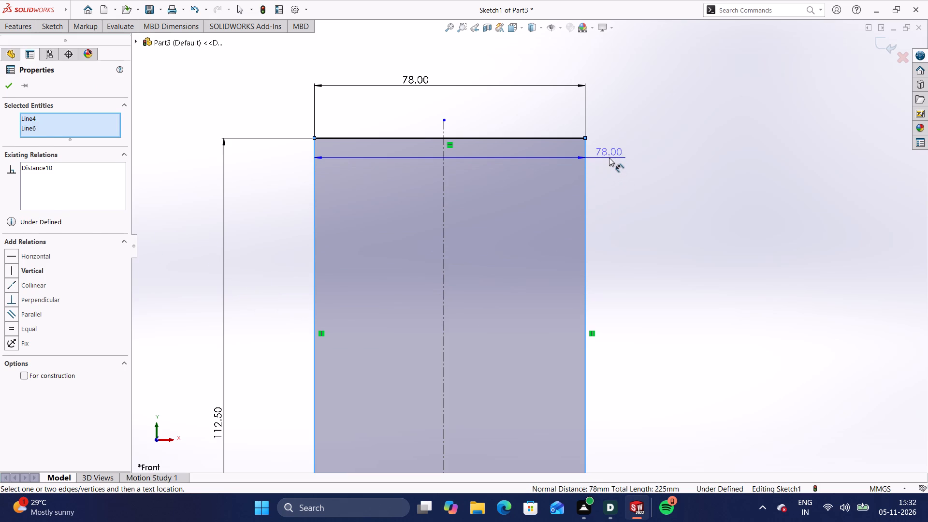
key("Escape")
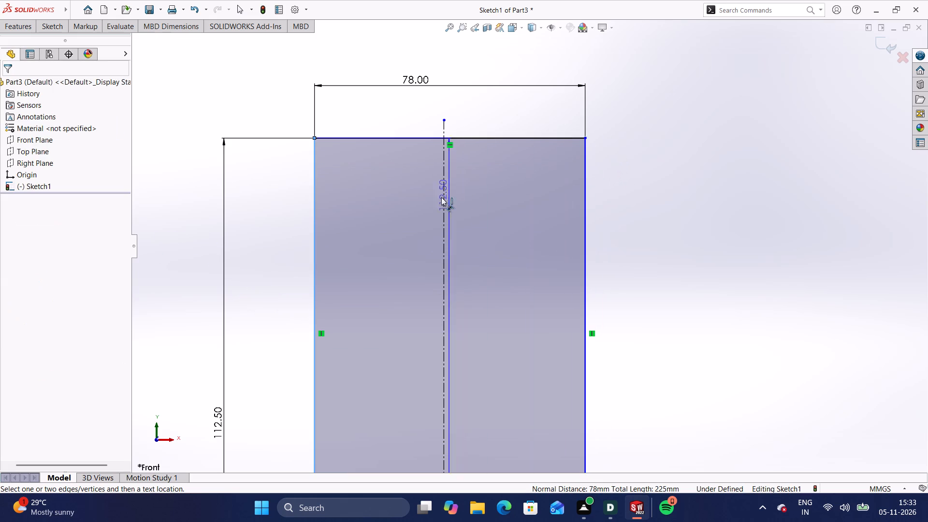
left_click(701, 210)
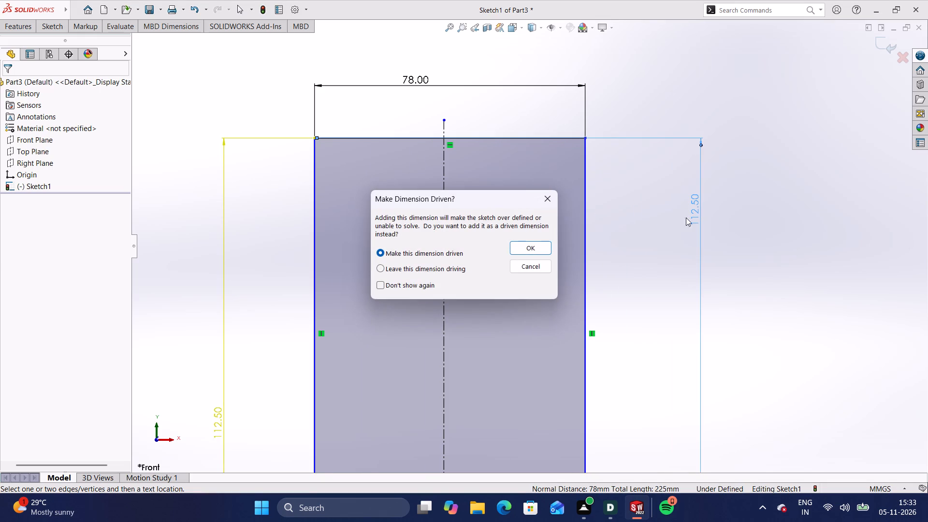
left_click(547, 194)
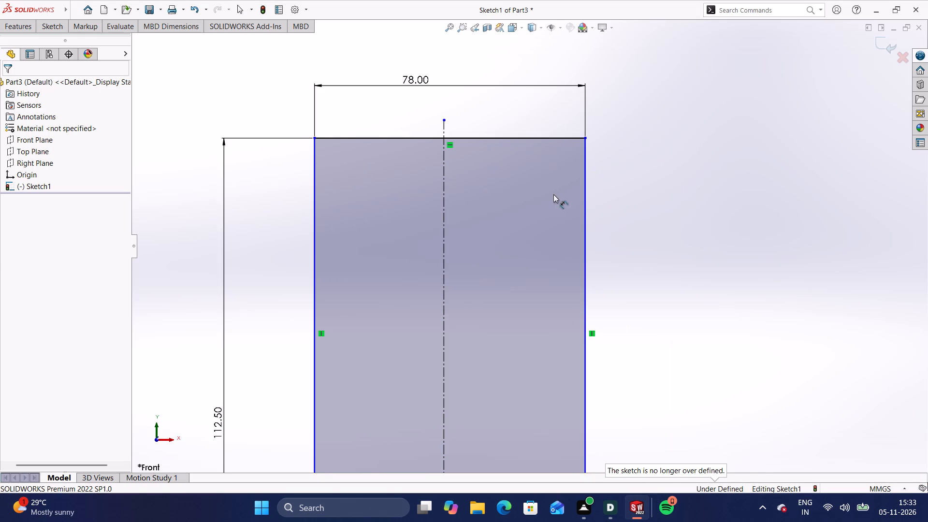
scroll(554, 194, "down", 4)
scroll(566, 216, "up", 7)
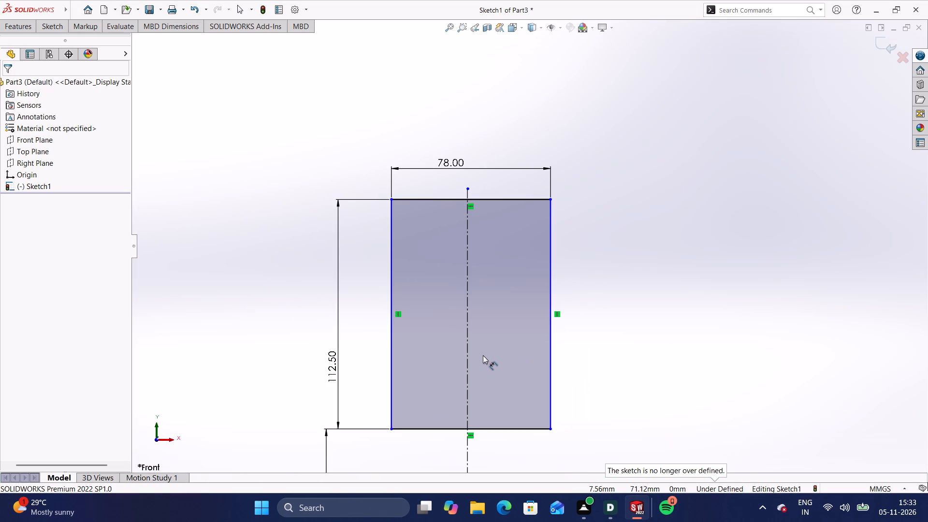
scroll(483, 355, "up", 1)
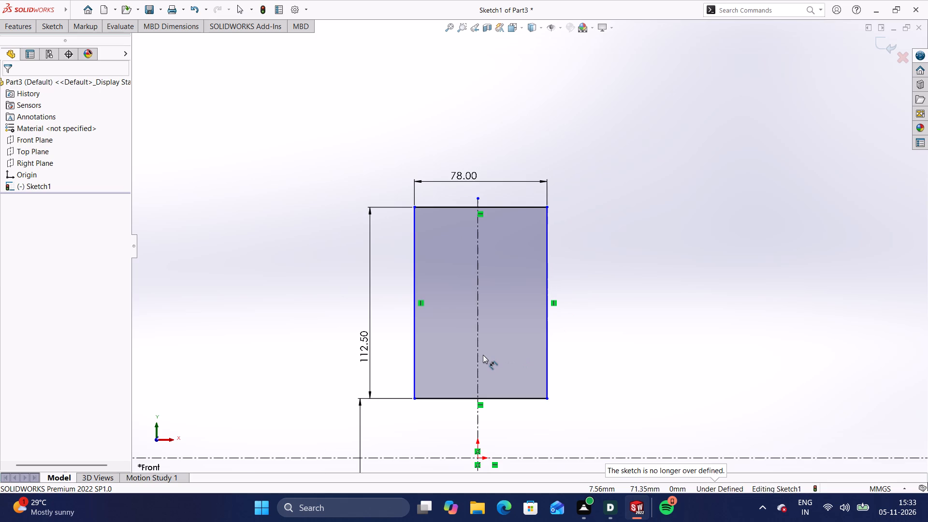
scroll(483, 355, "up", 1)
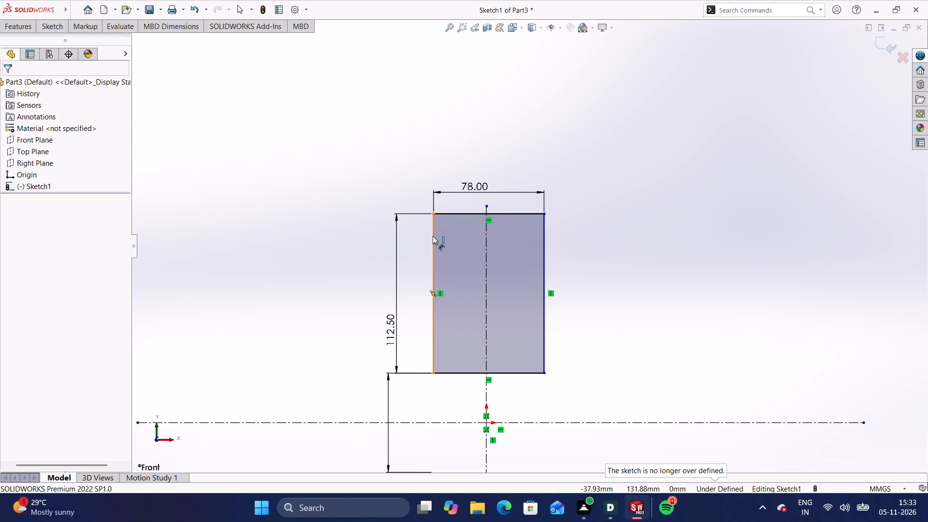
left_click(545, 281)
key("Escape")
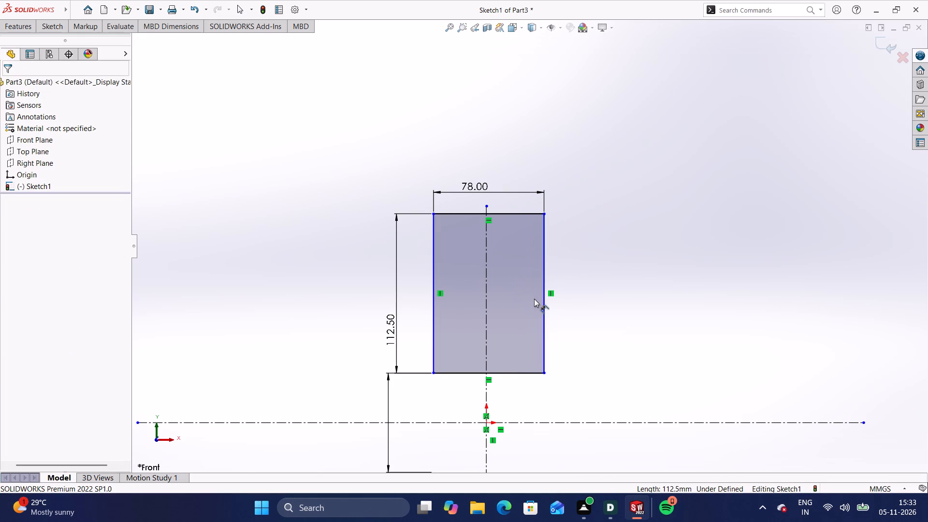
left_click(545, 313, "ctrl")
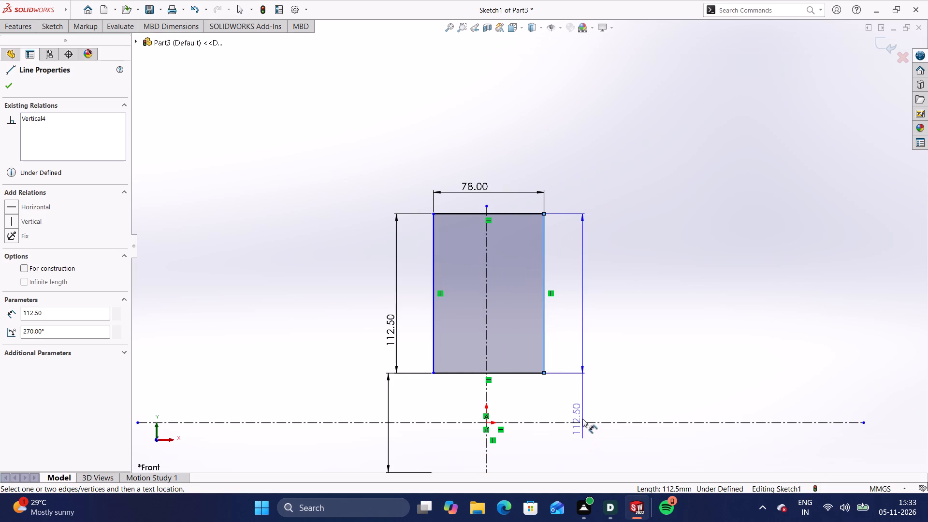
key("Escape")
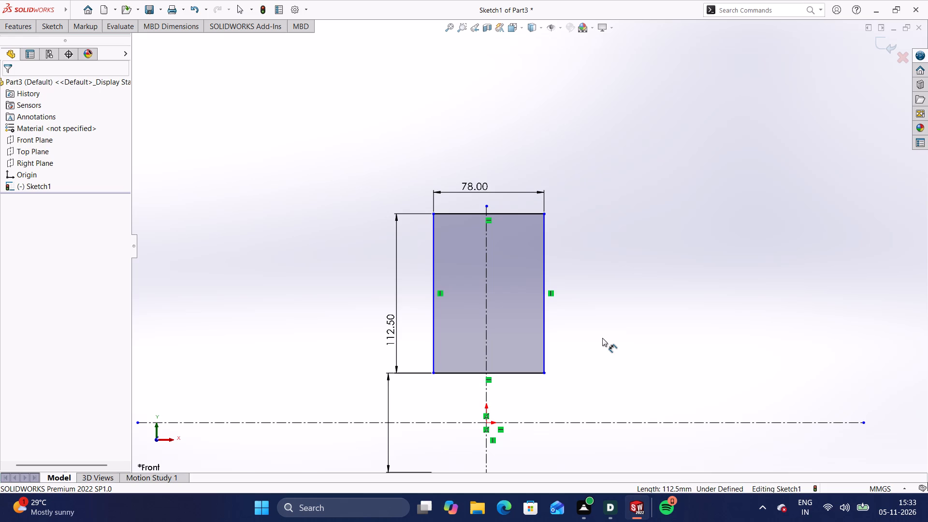
Undo the rectangle's dimensions and the rectangle itself, back to just the two crossed centerlines.
key("ctrl+z")
key("ctrl+z")
key("ctrl+z")
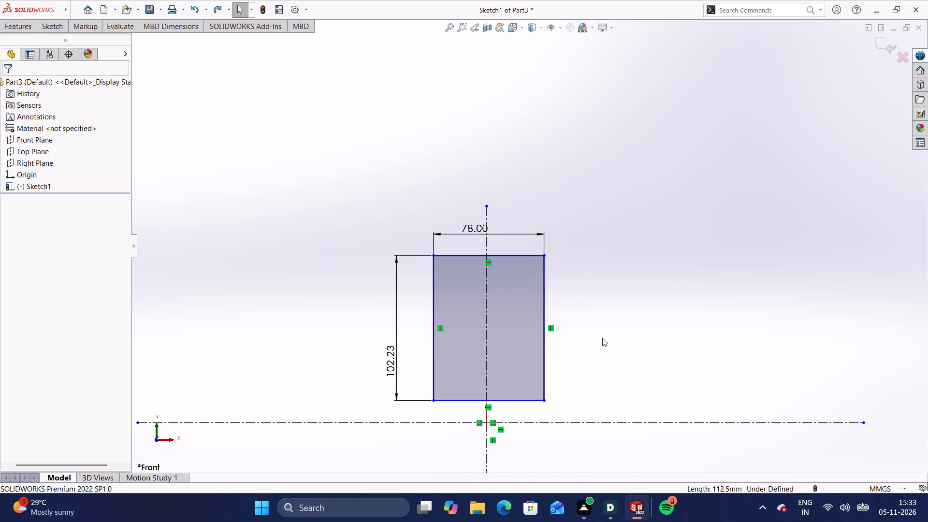
key("ctrl+z")
key("ctrl+z")
key("ctrl+z")
key("ctrl+z")
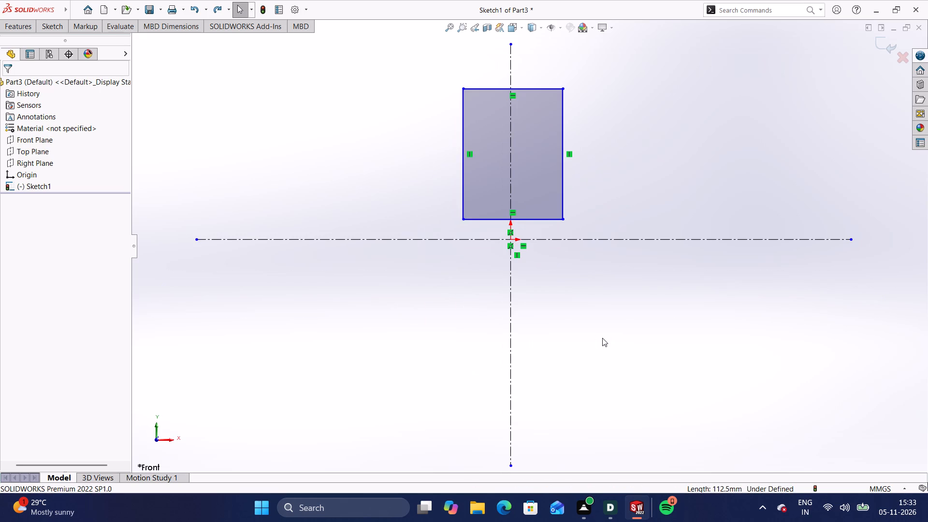
key("ctrl+z")
key("ctrl+z")
key("ctrl+z")
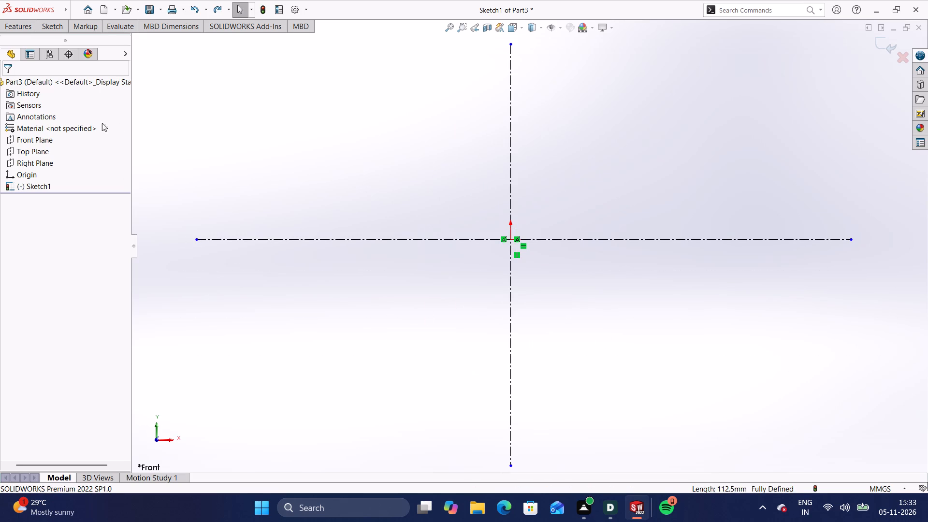
Bring up the sketch tools for drawing new geometry around the two crossed centerlines.
left_click(58, 29)
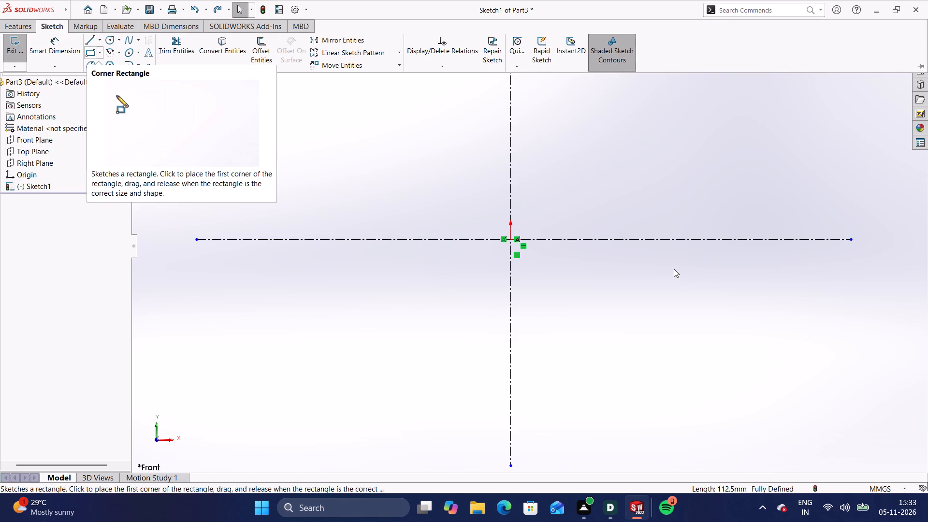
scroll(516, 216, "up", 2)
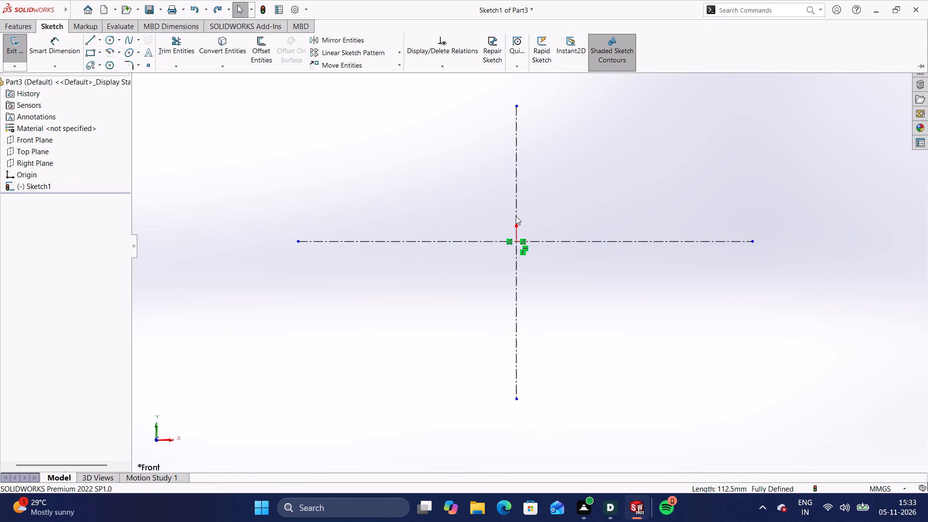
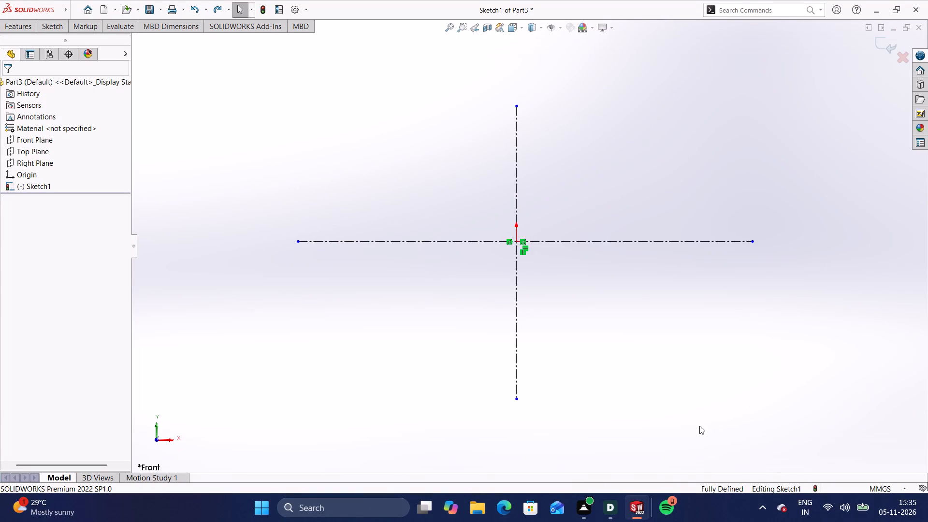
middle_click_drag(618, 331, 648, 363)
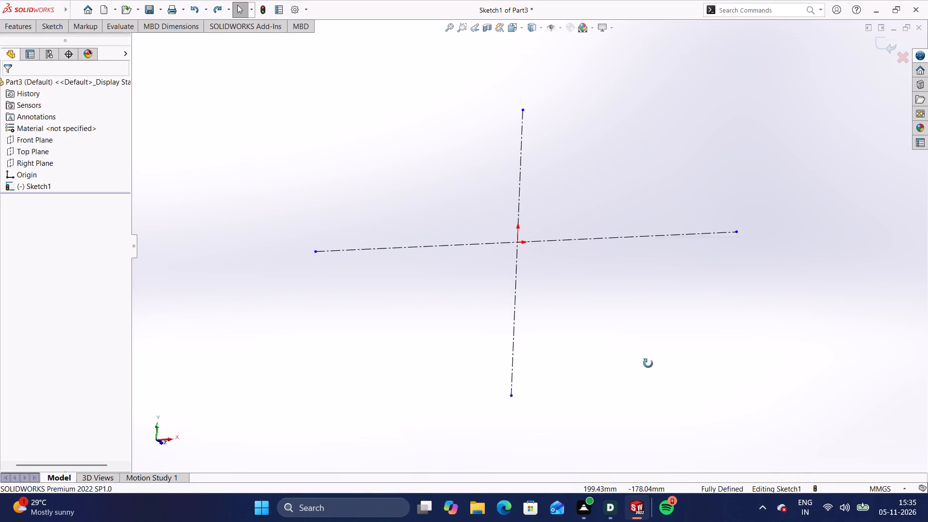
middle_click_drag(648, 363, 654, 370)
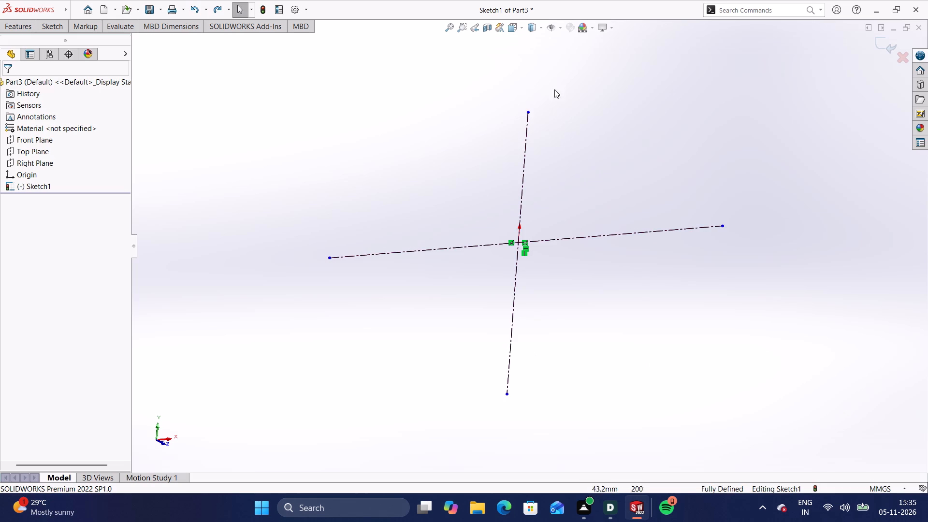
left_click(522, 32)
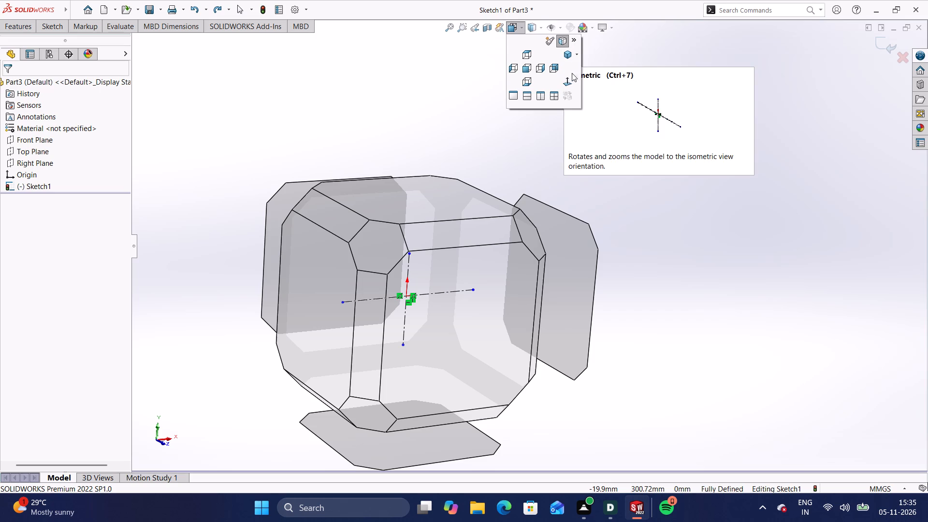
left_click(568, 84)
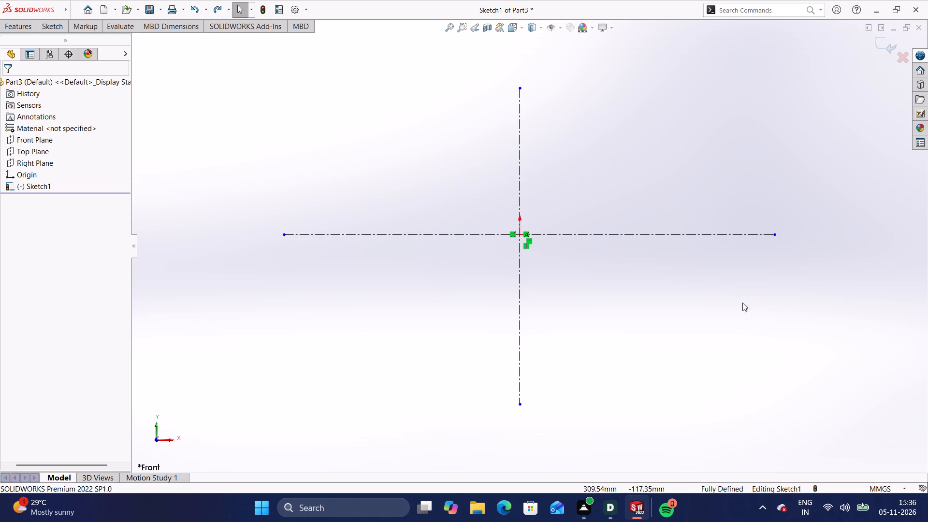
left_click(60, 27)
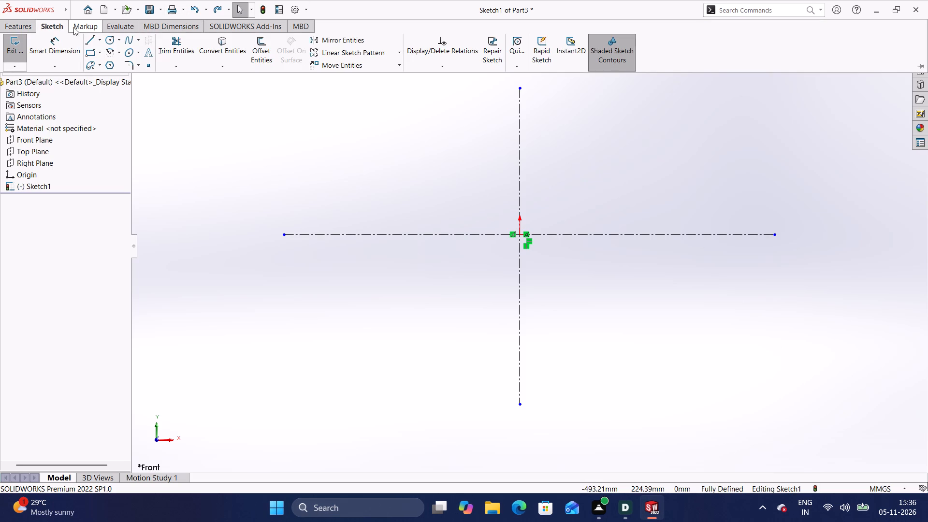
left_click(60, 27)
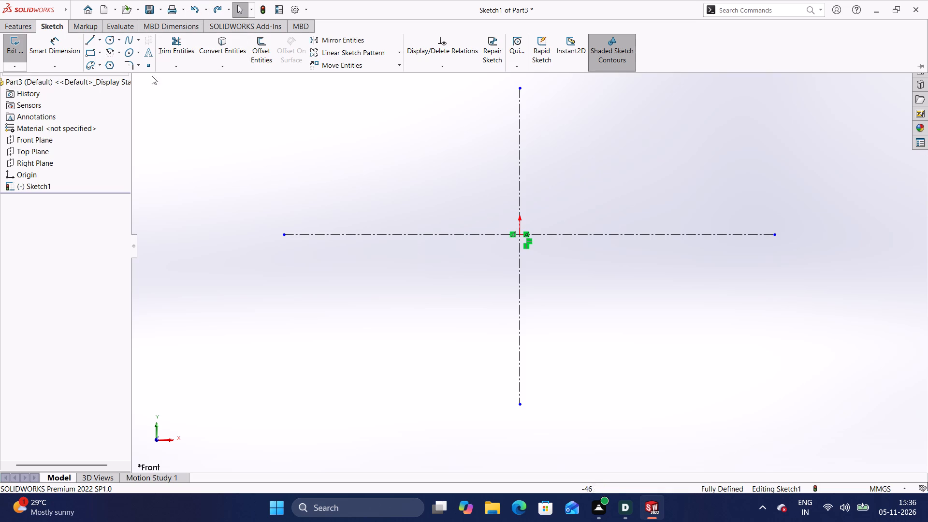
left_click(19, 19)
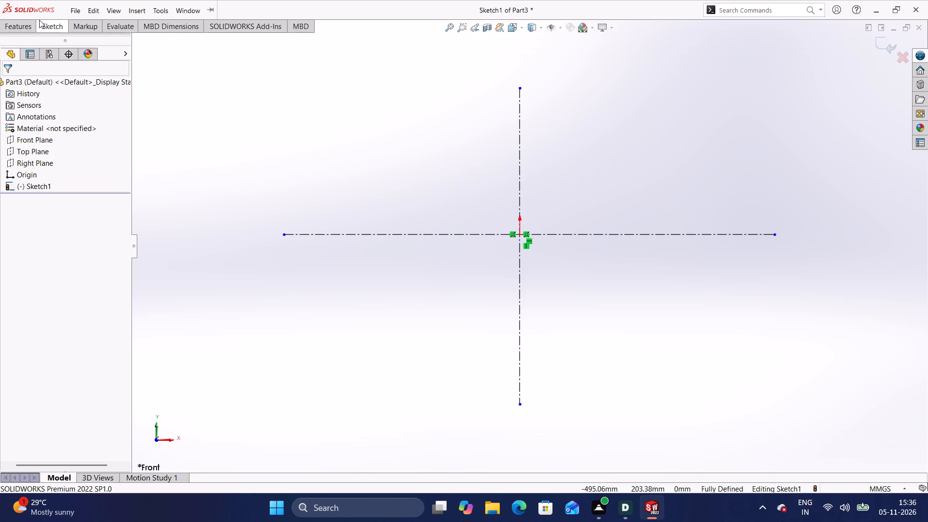
Exit the sketch holding only the crossed centerlines and start a new part document.
left_click(49, 26)
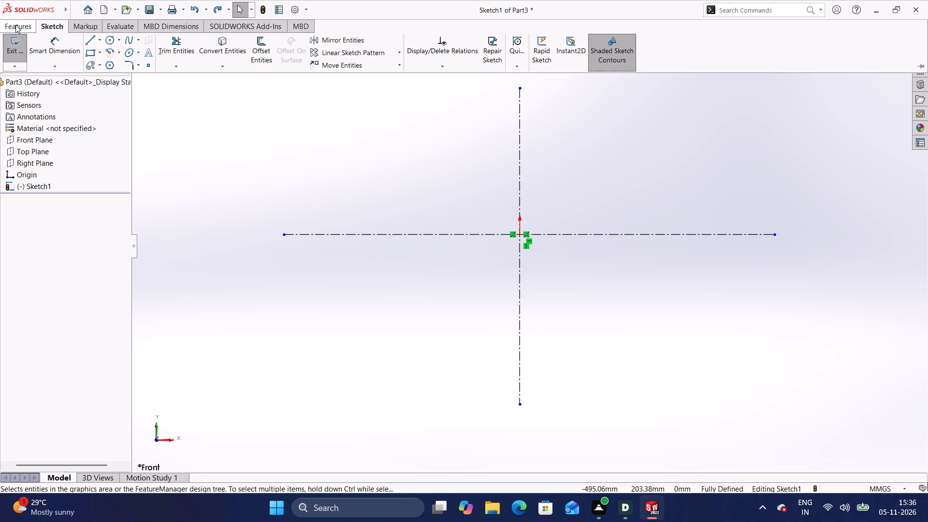
left_click(13, 40)
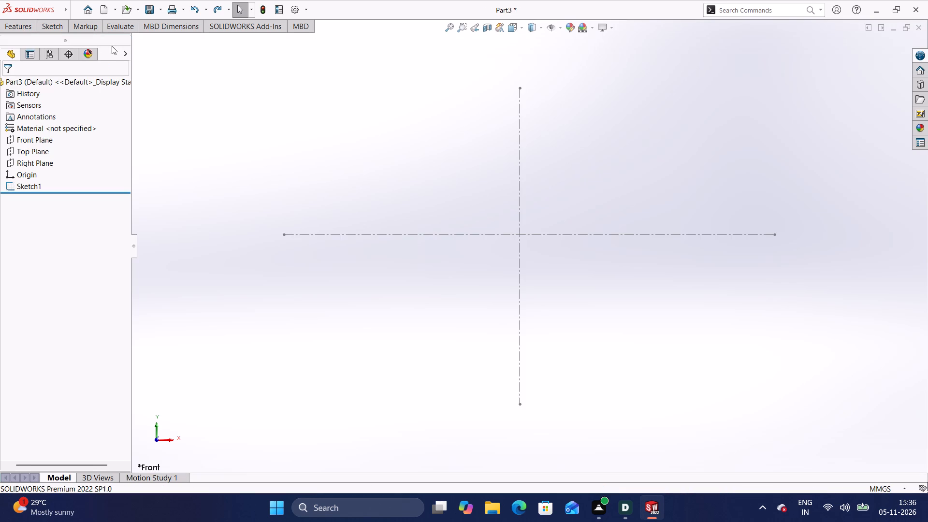
left_click(94, 14)
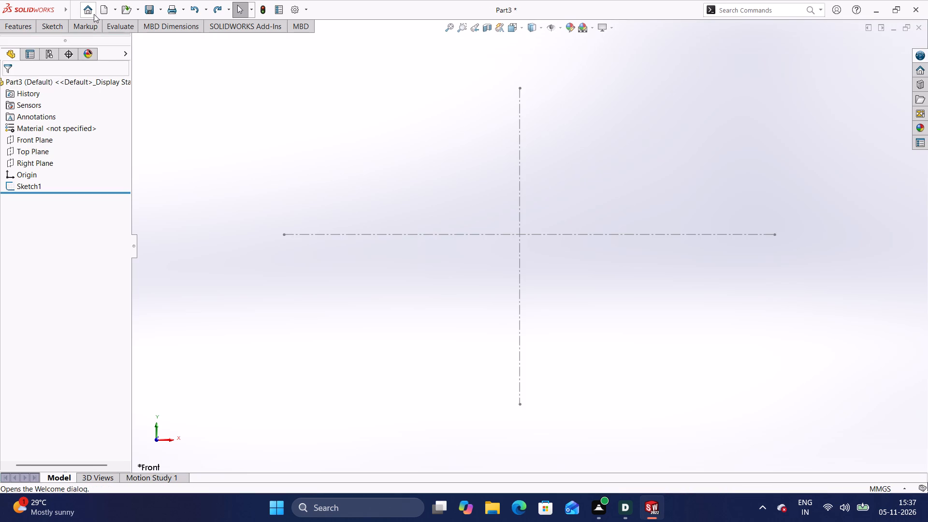
left_click(264, 142)
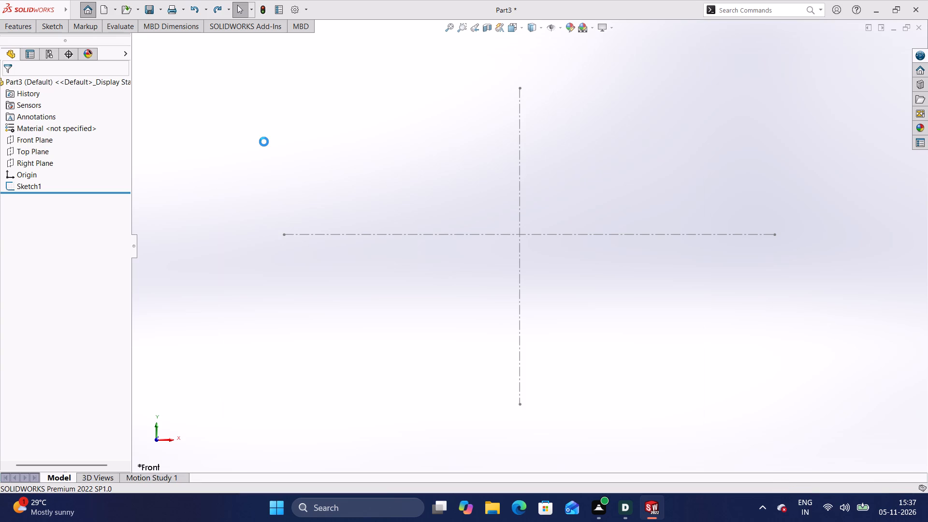
On the Front Plane of the new part, viewed face-on, sketch a long vertical centerline passing through the origin.
left_click(81, 140)
left_click(52, 139)
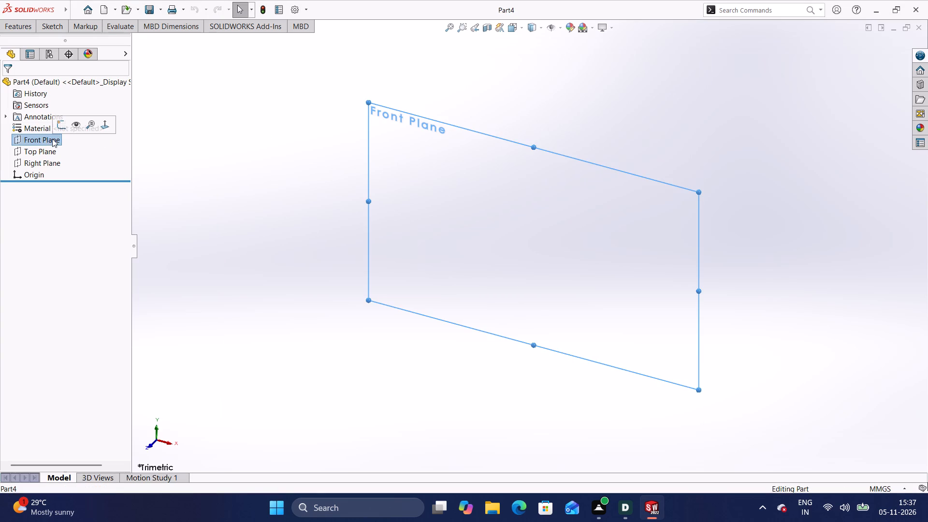
left_click(106, 129)
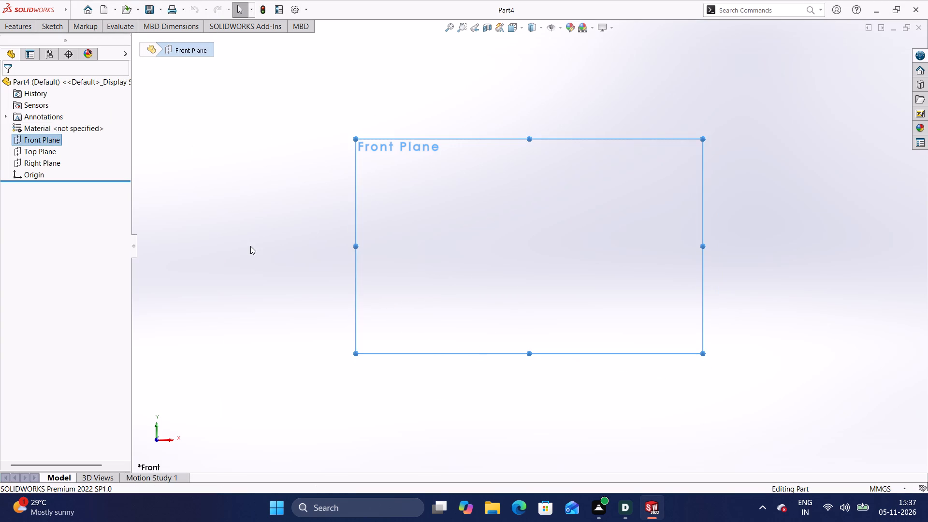
left_click(61, 27)
left_click(103, 41)
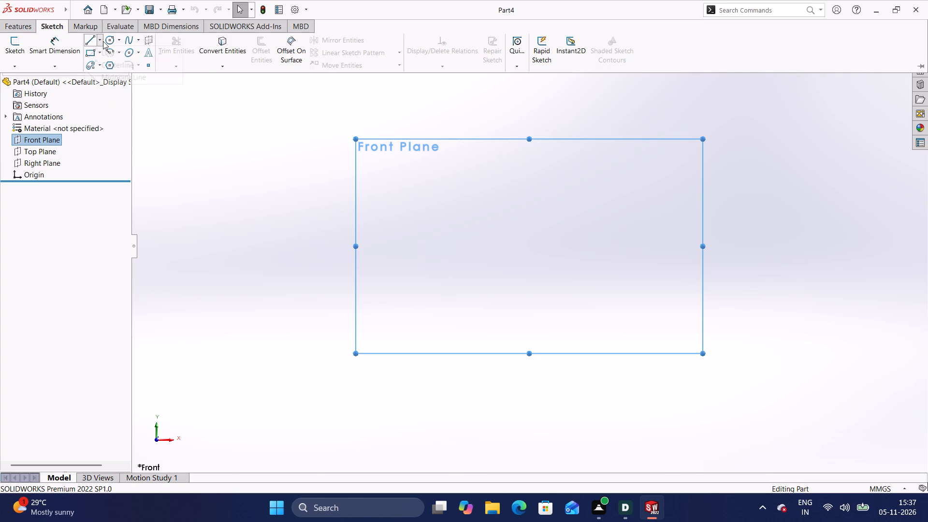
left_click(99, 39)
left_click(102, 42)
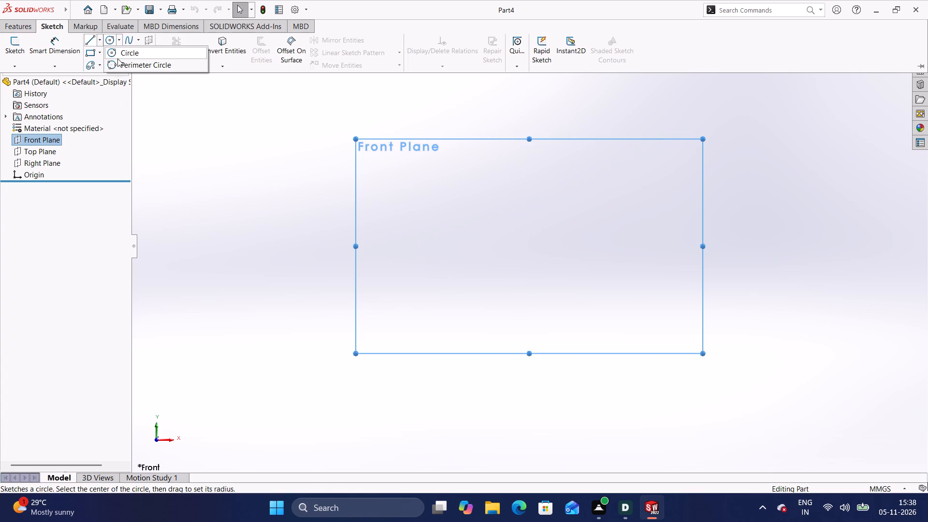
left_click(100, 43)
left_click(100, 43)
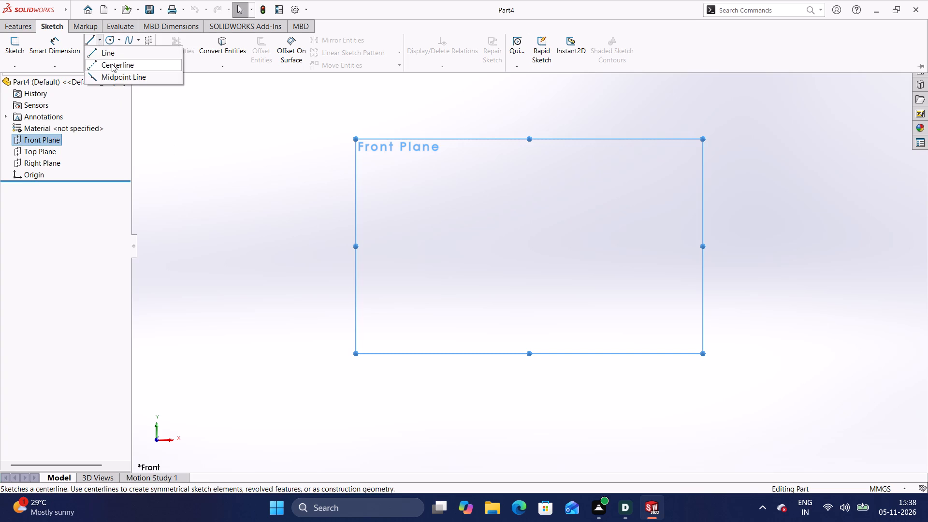
left_click(112, 64)
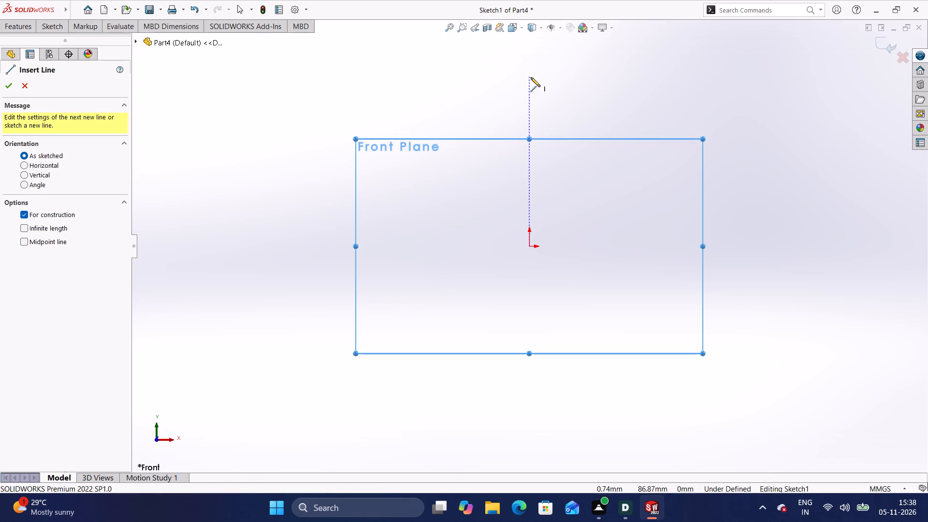
left_click(528, 37)
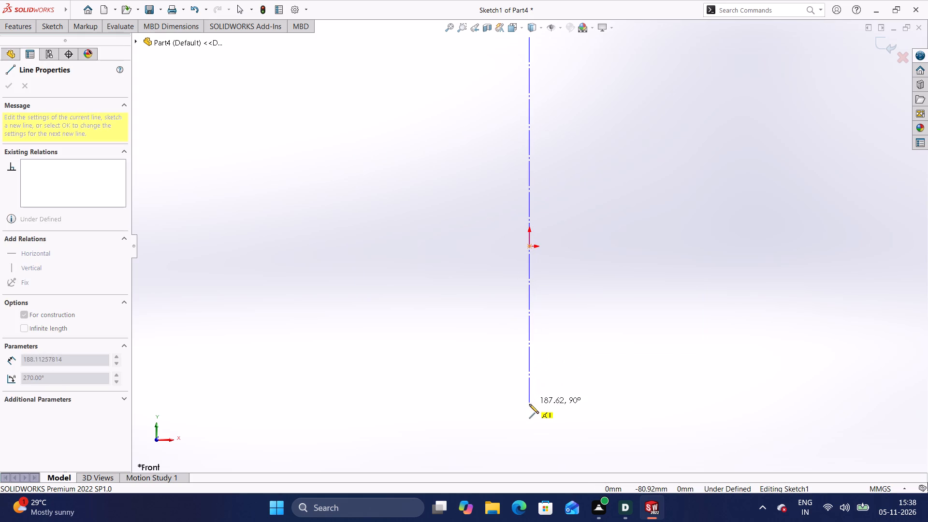
left_click(530, 433)
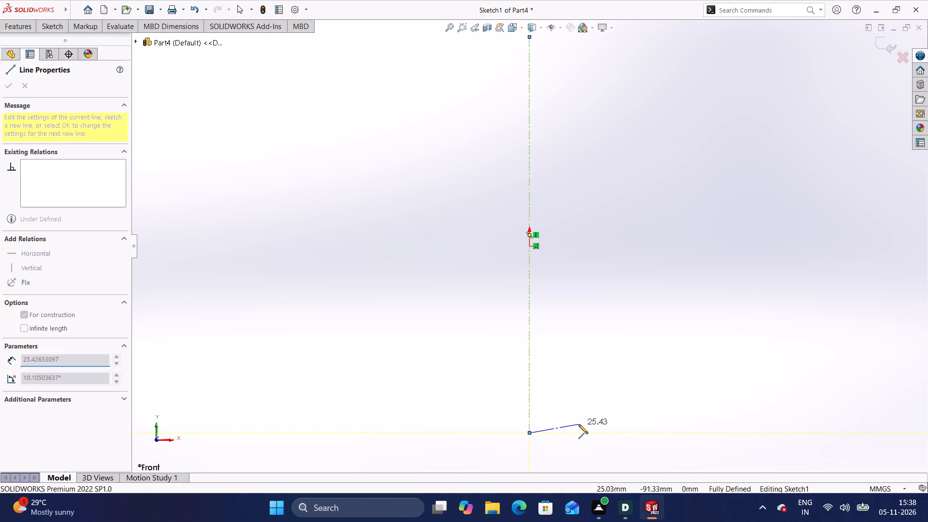
key("Escape")
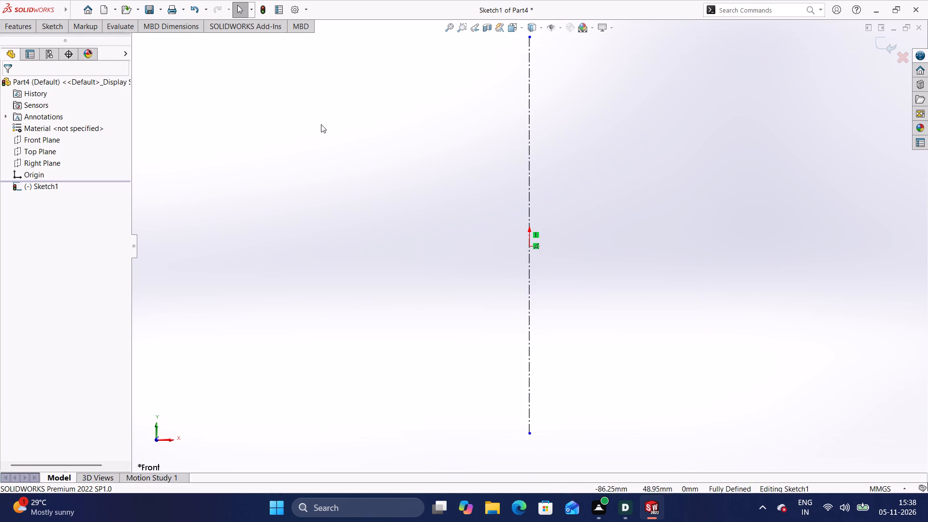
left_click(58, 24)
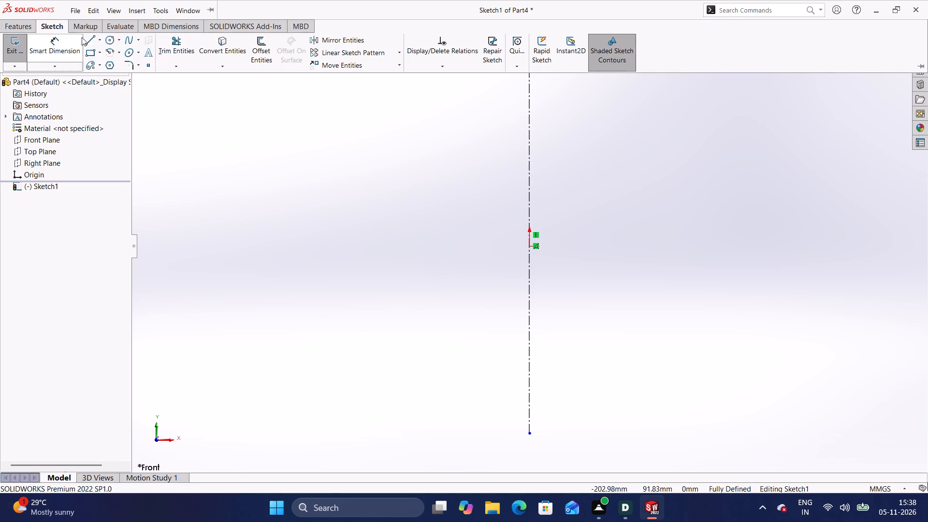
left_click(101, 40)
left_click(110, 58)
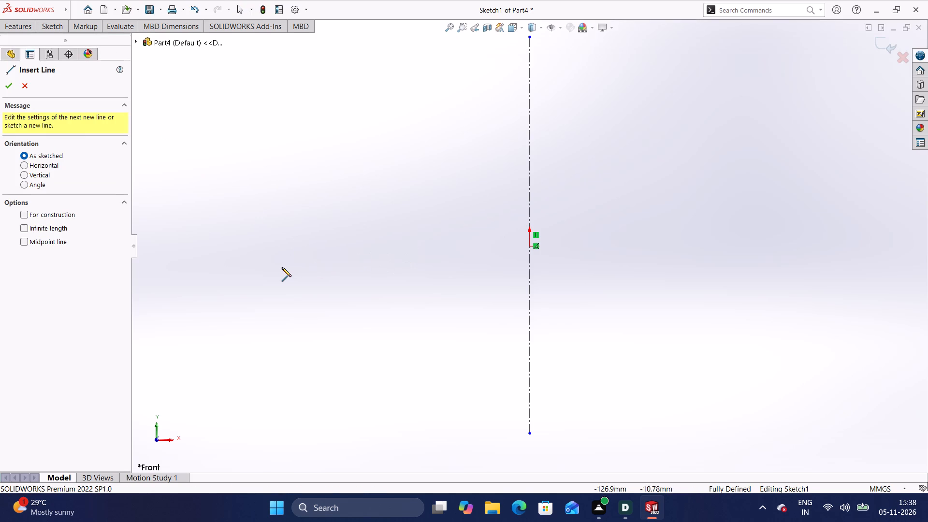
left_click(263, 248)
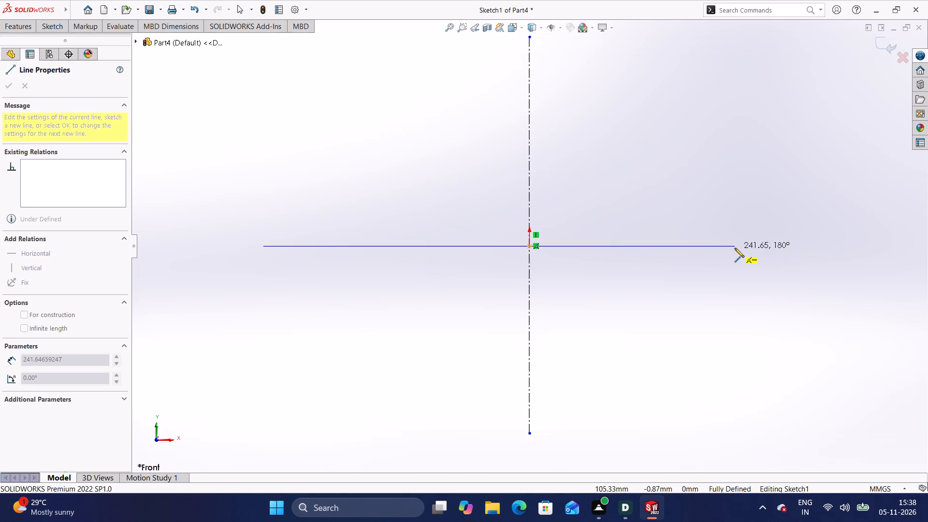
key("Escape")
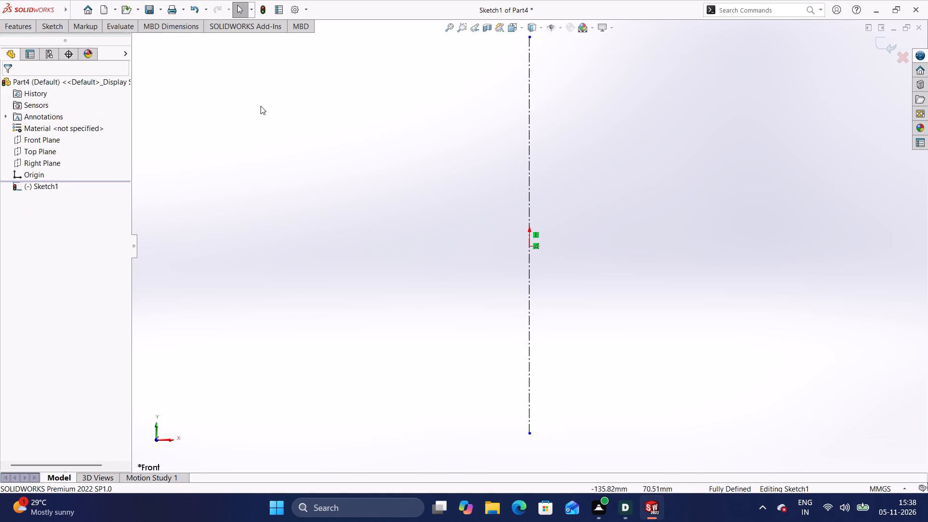
Sketch a long horizontal centerline through the origin, crossing the vertical centerline.
left_click(65, 29)
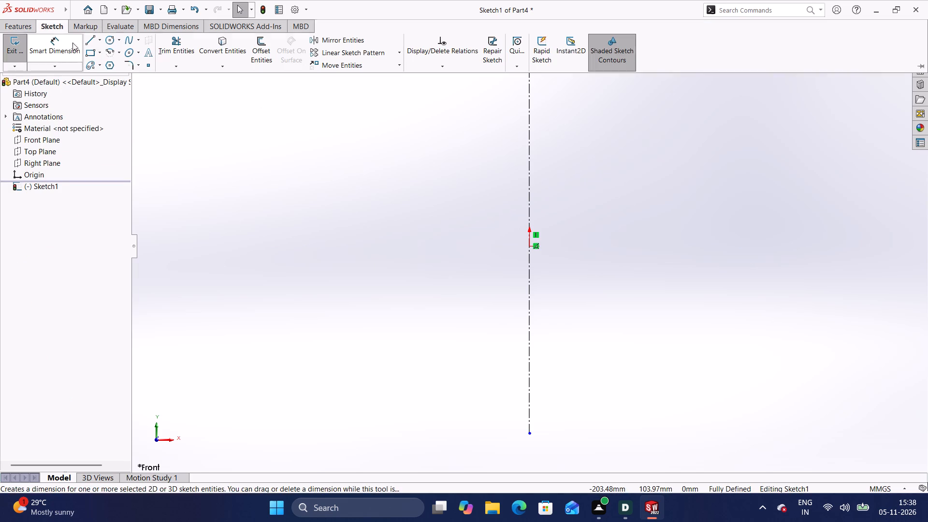
left_click(99, 38)
left_click(119, 64)
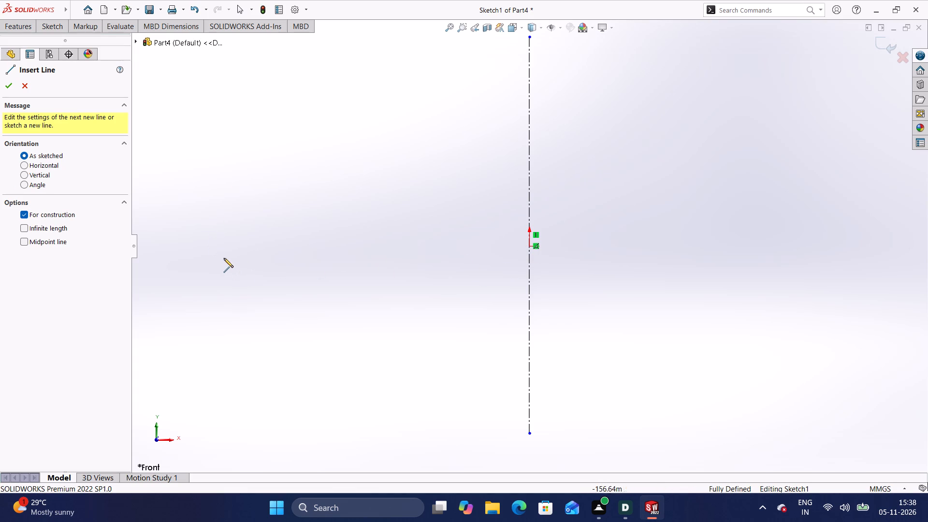
left_click(217, 245)
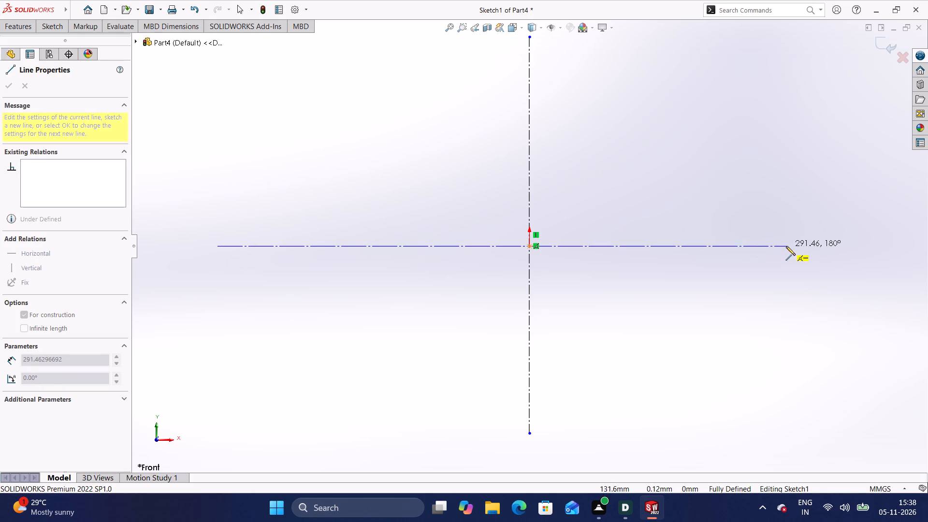
left_click(825, 249)
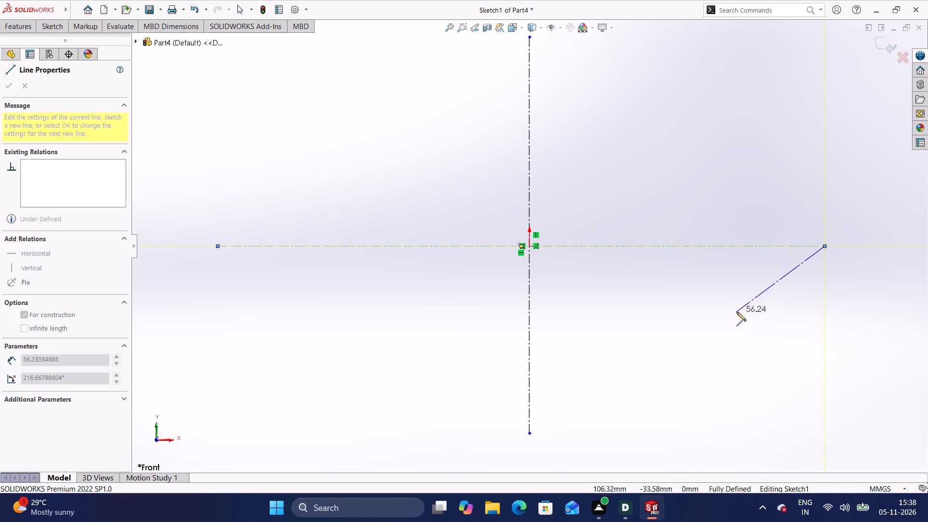
key("Escape")
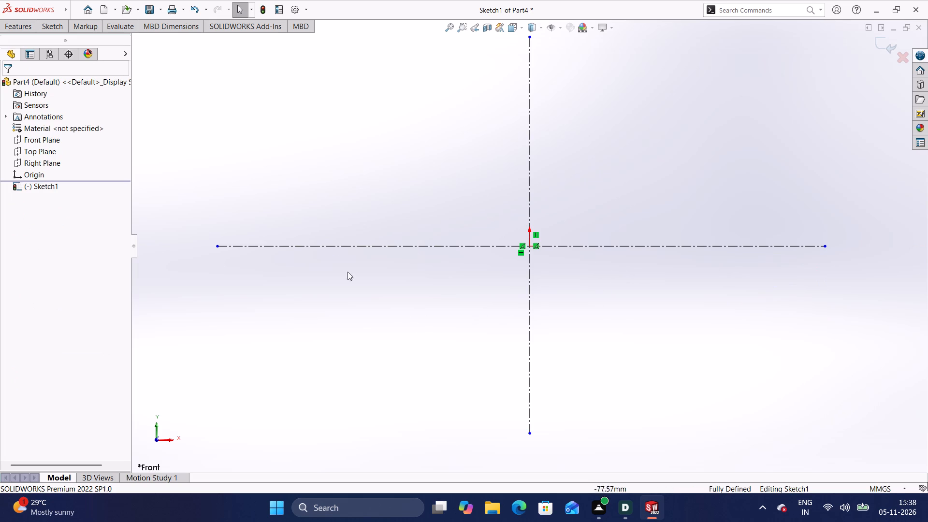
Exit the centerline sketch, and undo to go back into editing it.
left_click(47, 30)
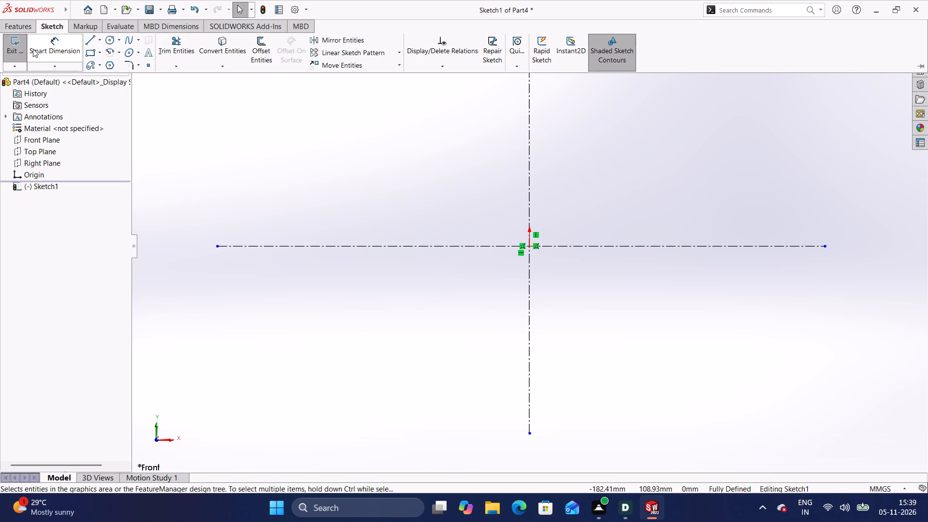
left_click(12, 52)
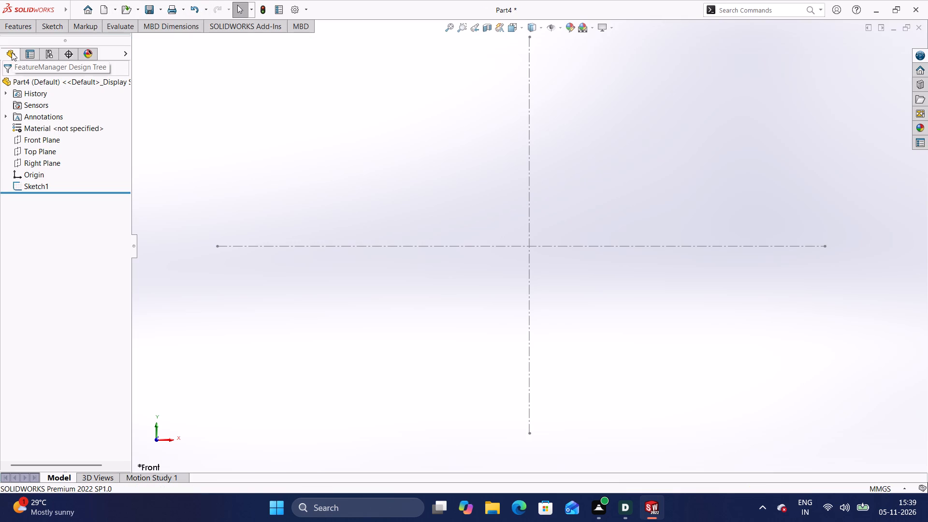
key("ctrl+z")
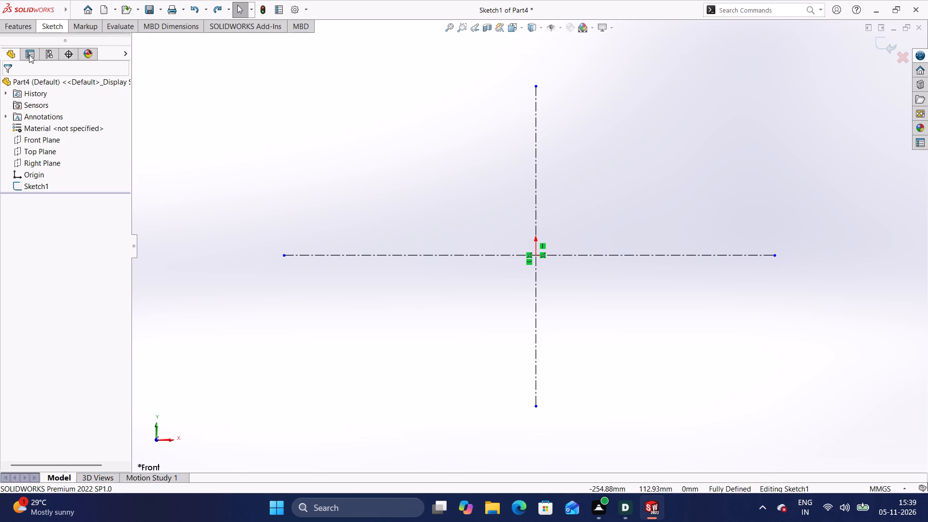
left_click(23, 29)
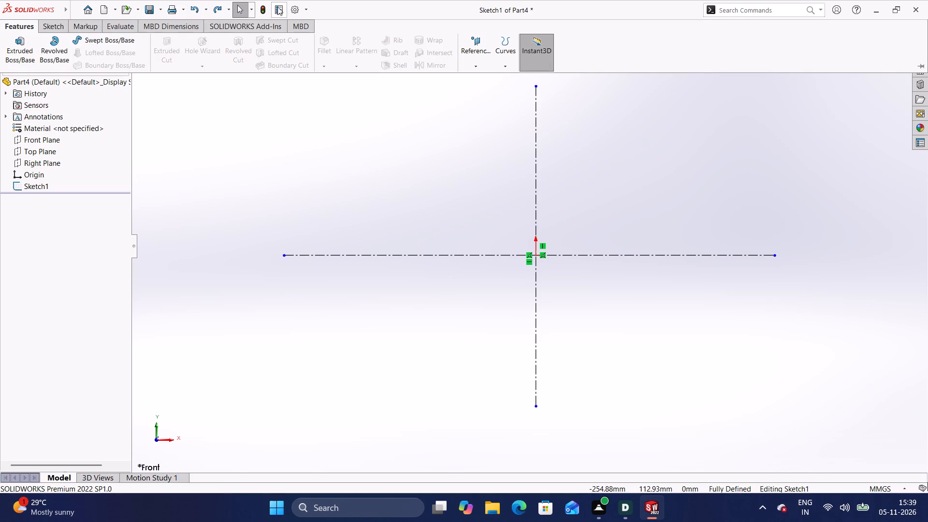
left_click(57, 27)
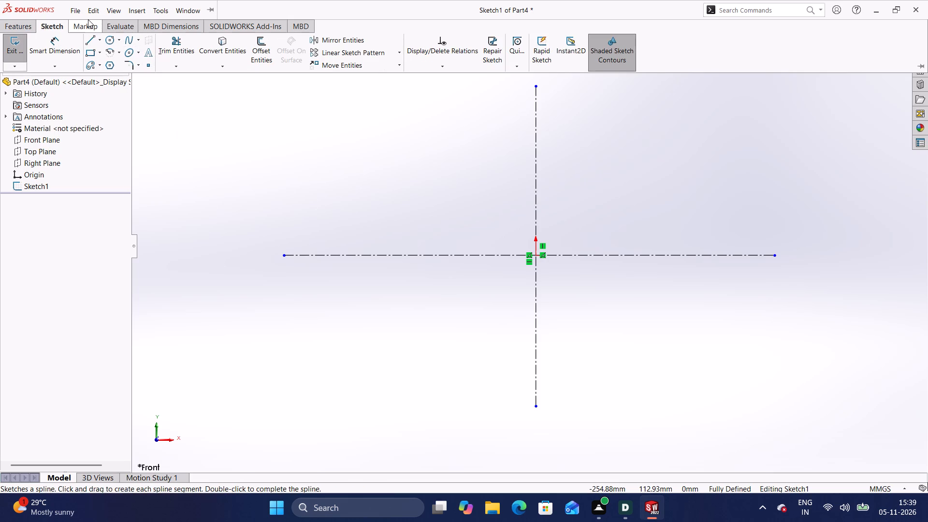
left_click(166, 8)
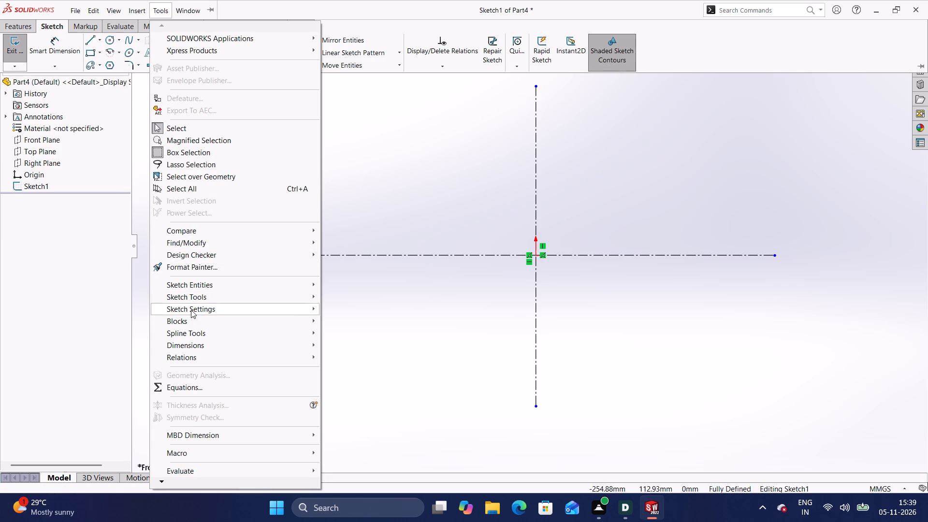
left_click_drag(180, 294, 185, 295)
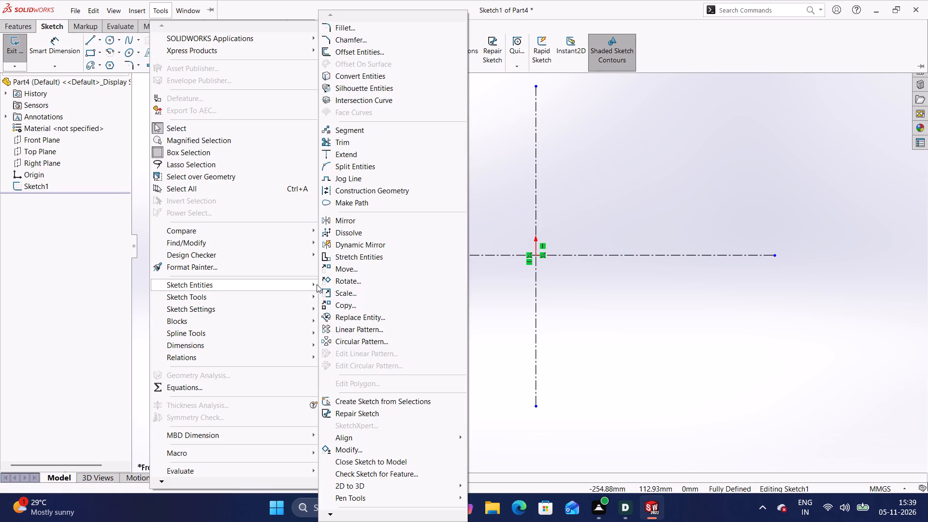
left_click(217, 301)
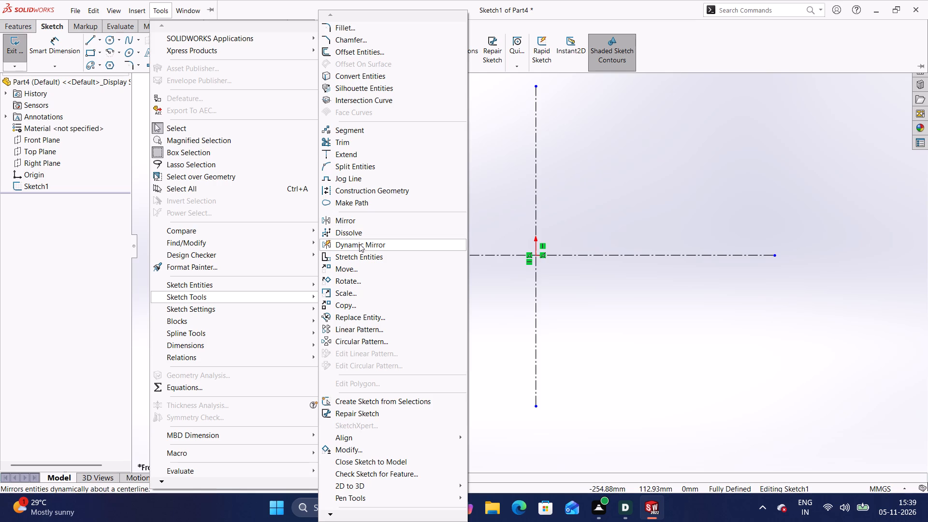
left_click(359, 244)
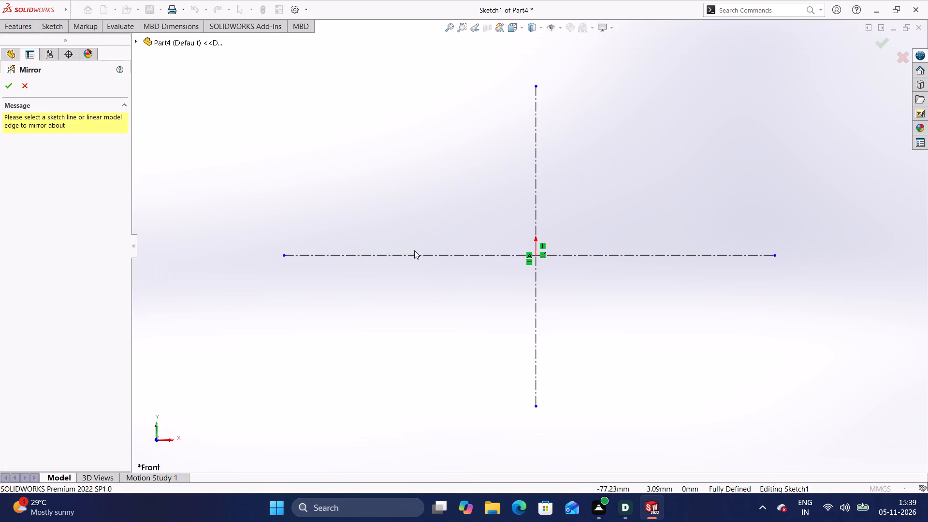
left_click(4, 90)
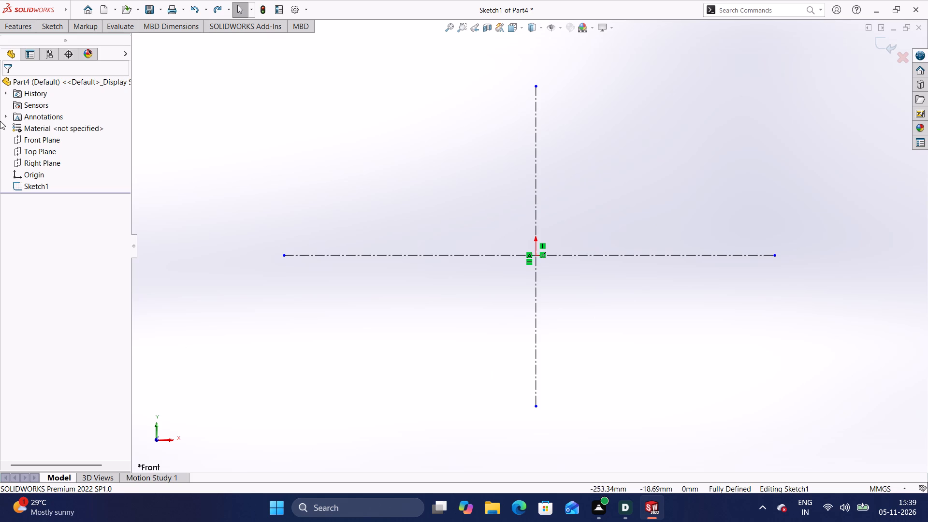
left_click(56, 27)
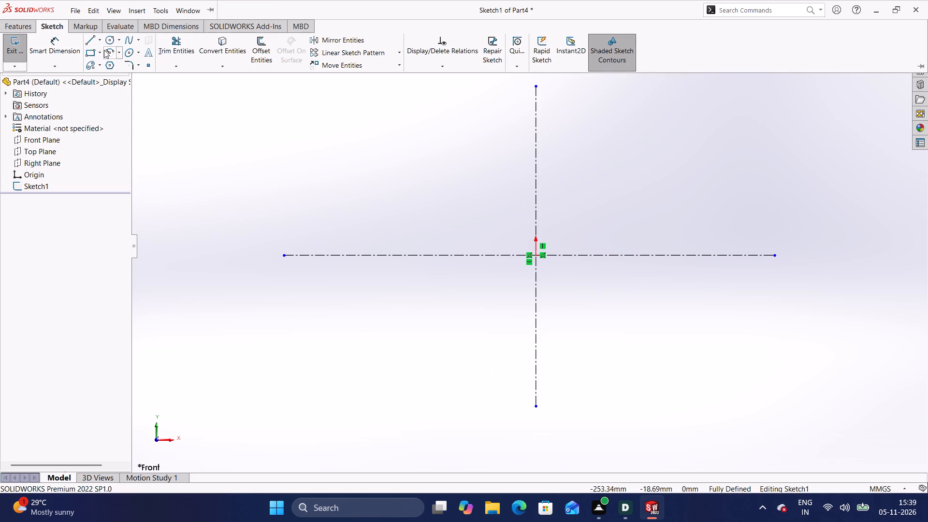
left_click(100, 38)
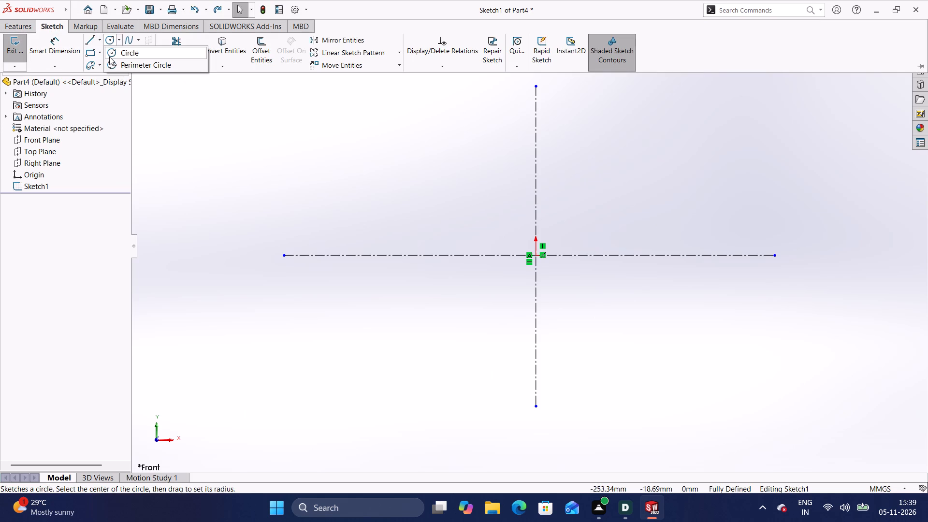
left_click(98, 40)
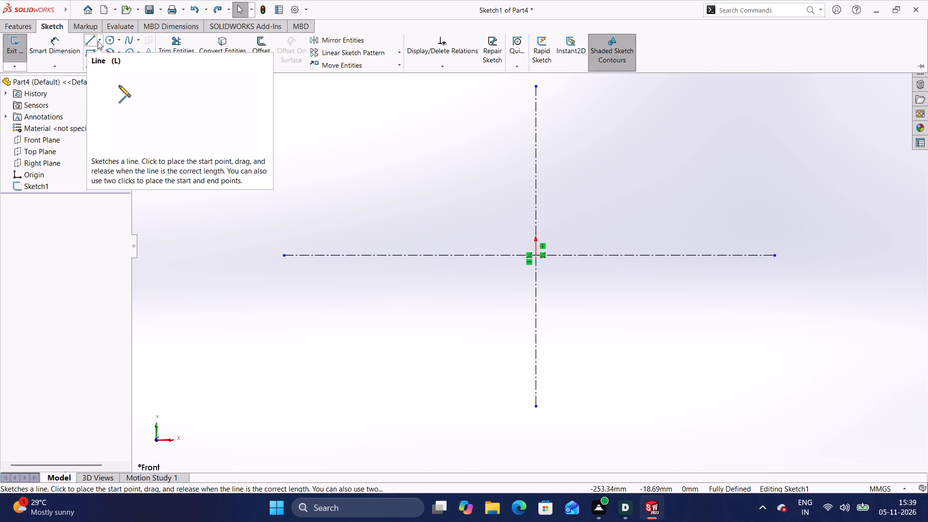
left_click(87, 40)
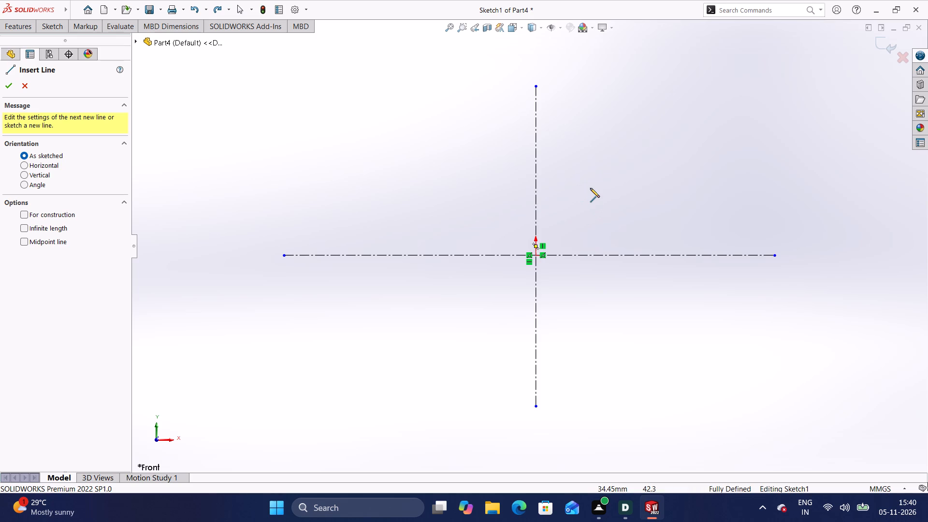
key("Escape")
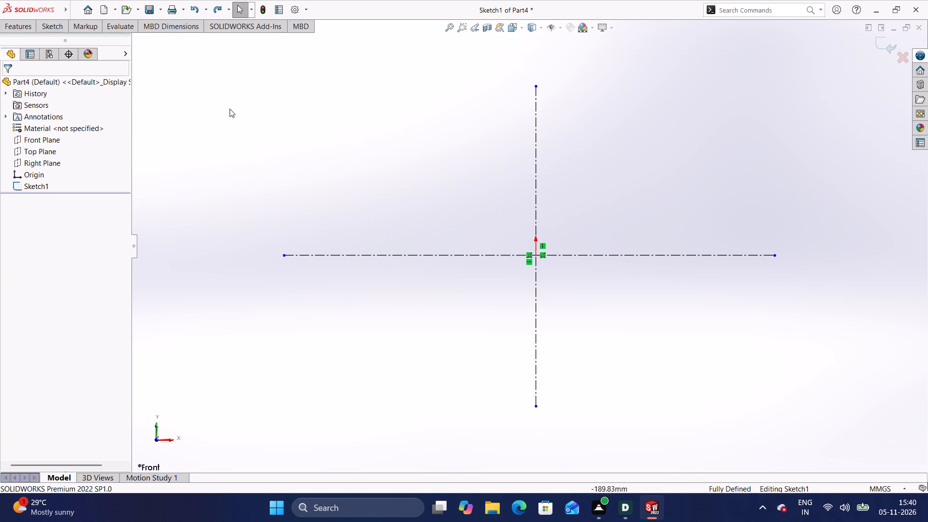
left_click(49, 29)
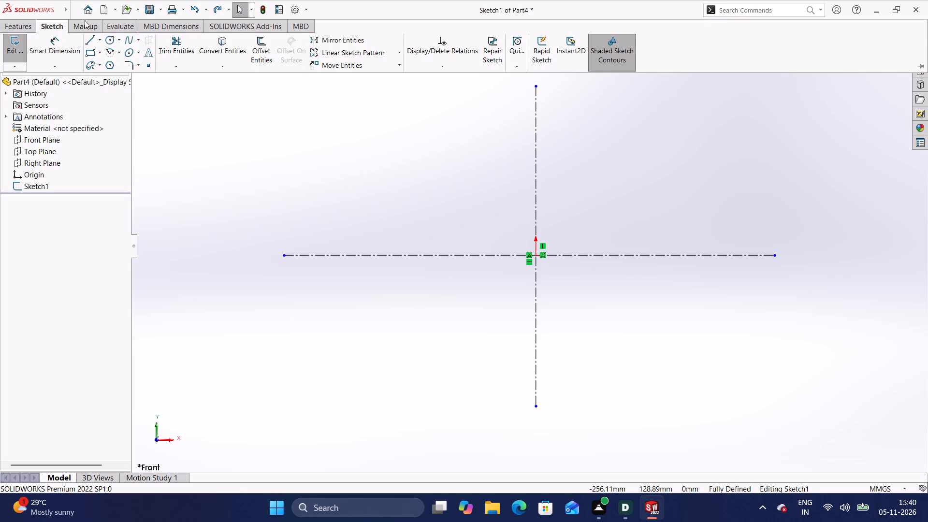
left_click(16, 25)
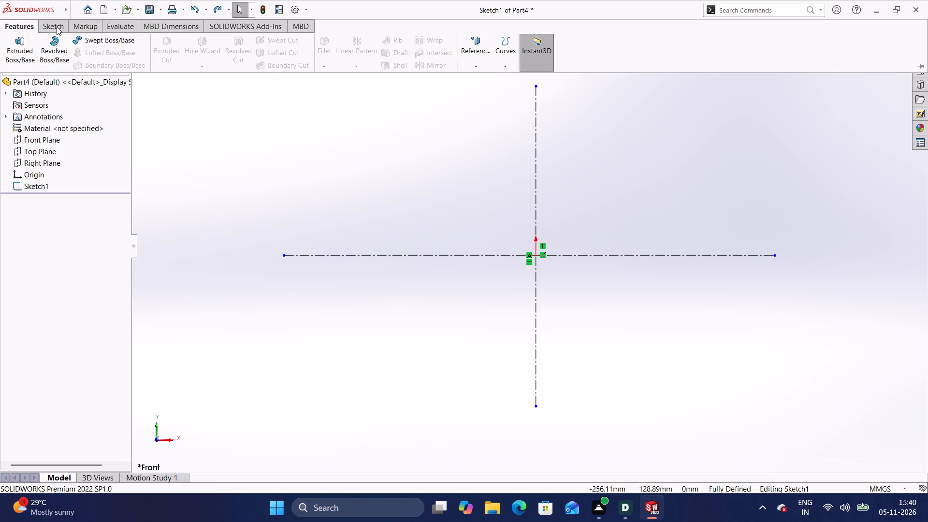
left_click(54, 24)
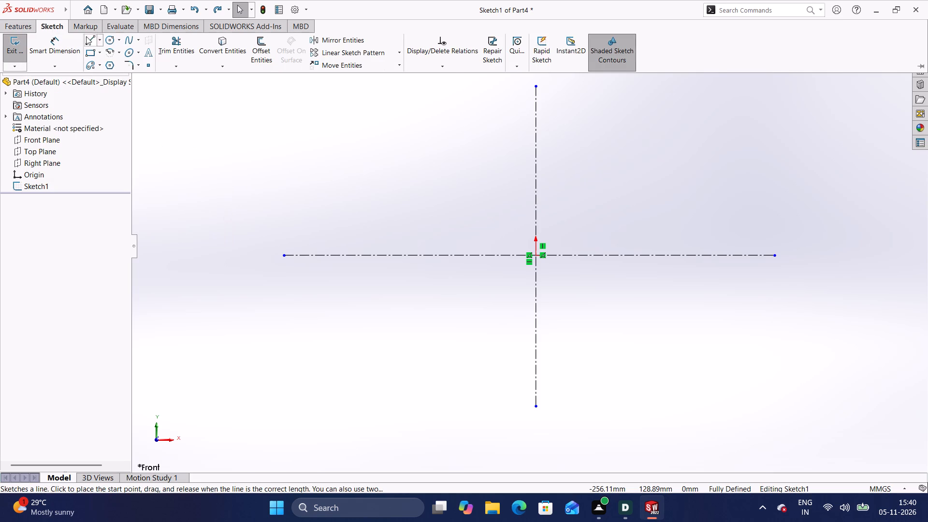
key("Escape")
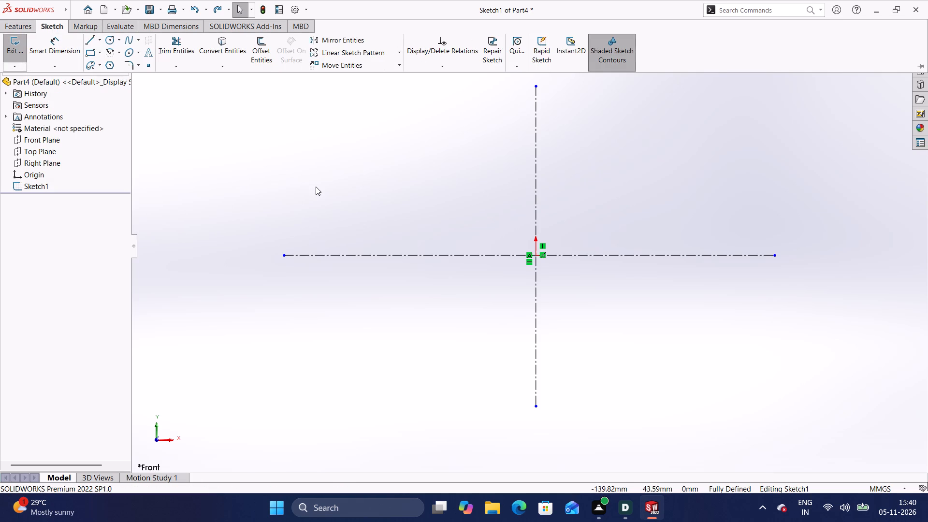
Undo both crossed centerlines in the Front Plane sketch.
key("ctrl+z")
key("ctrl+z")
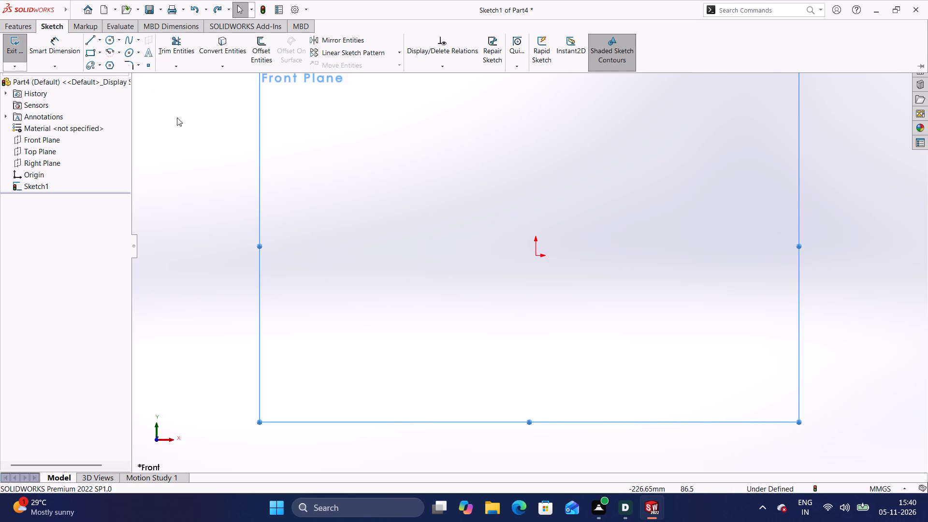
Sketch a vertical centerline about 238 mm long down to the origin and a horizontal one about 227 mm long leftward from it.
scroll(486, 274, "down", 2)
scroll(486, 274, "up", 6)
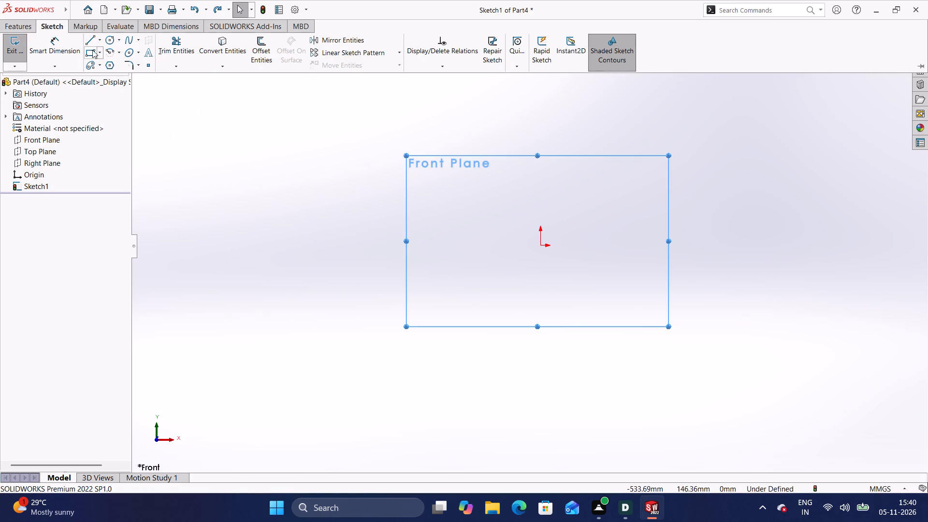
left_click(101, 39)
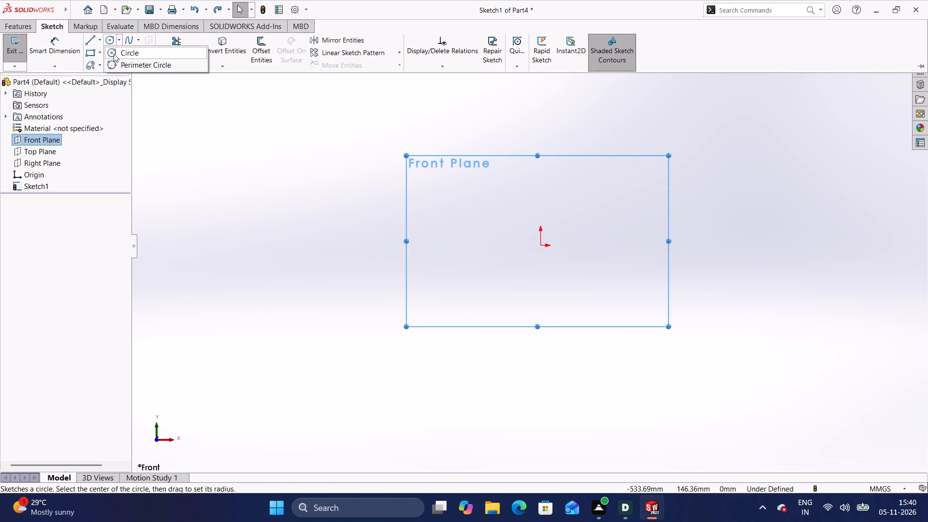
left_click(99, 41)
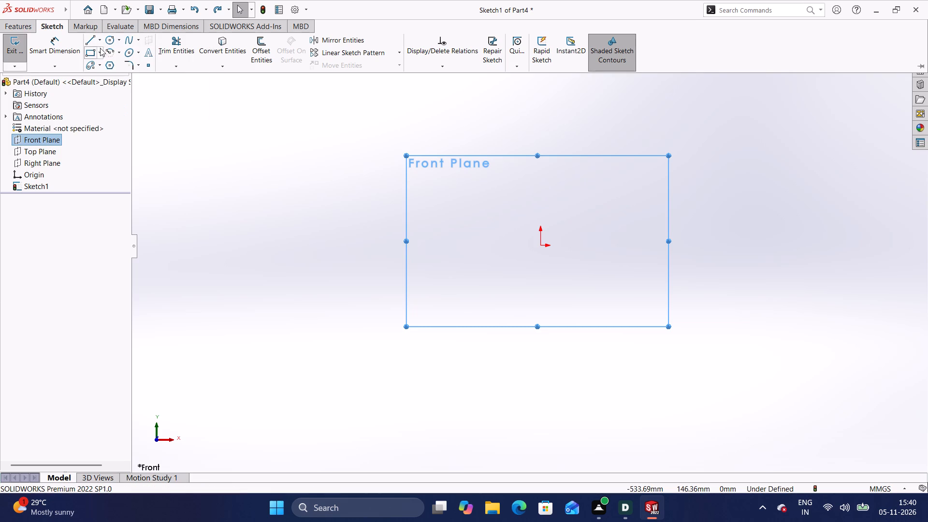
left_click(99, 34)
left_click(113, 65)
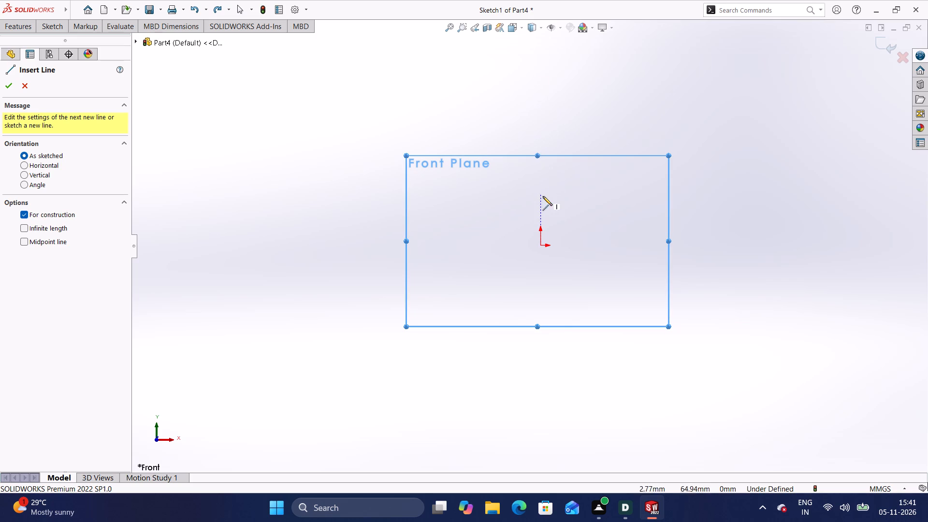
left_click(539, 63)
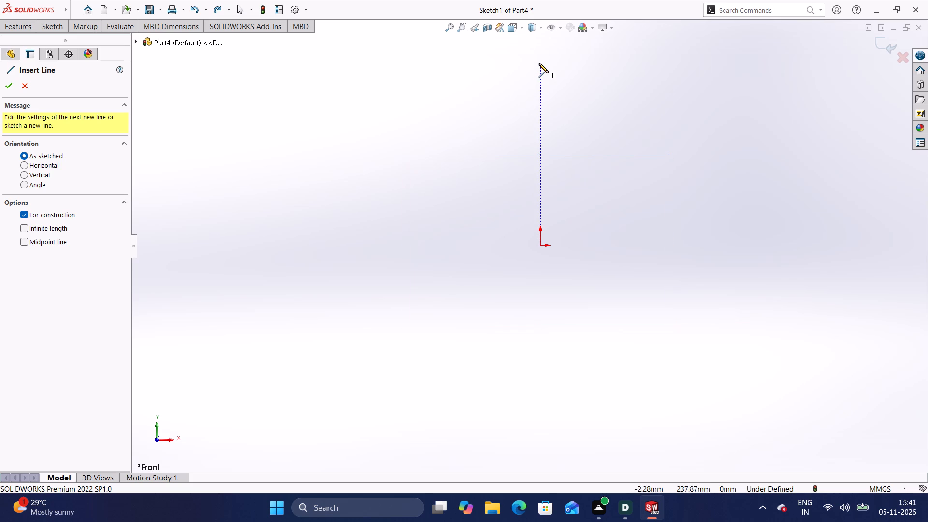
left_click(540, 246)
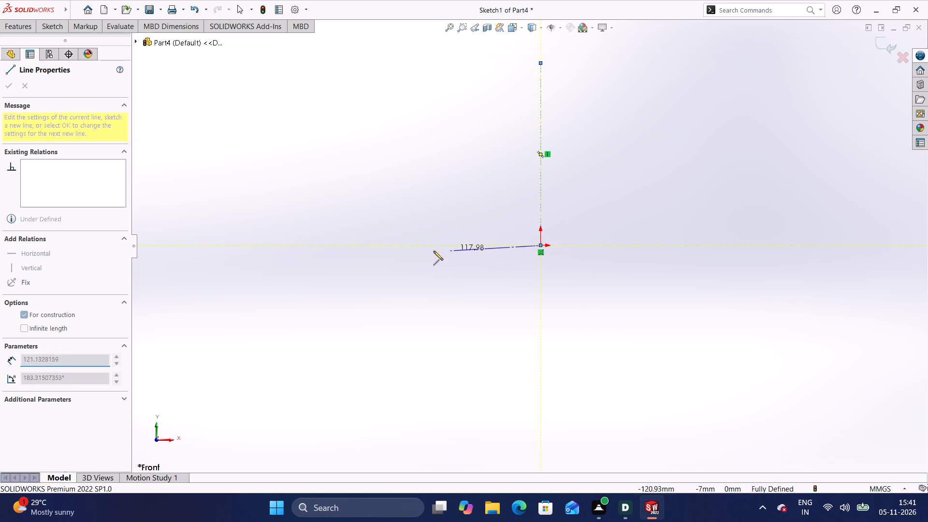
left_click(366, 243)
key("Escape")
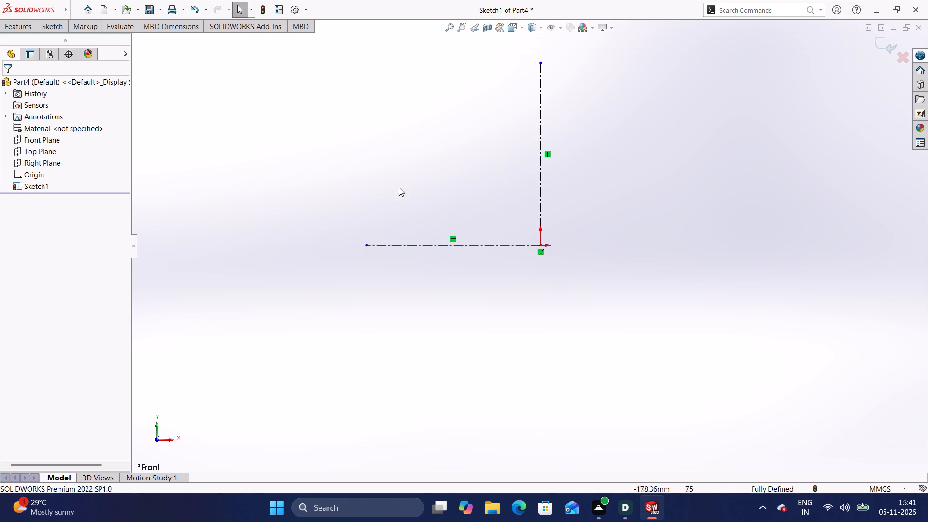
Turn on Dynamic Mirror about the vertical centerline above the origin.
left_click(52, 32)
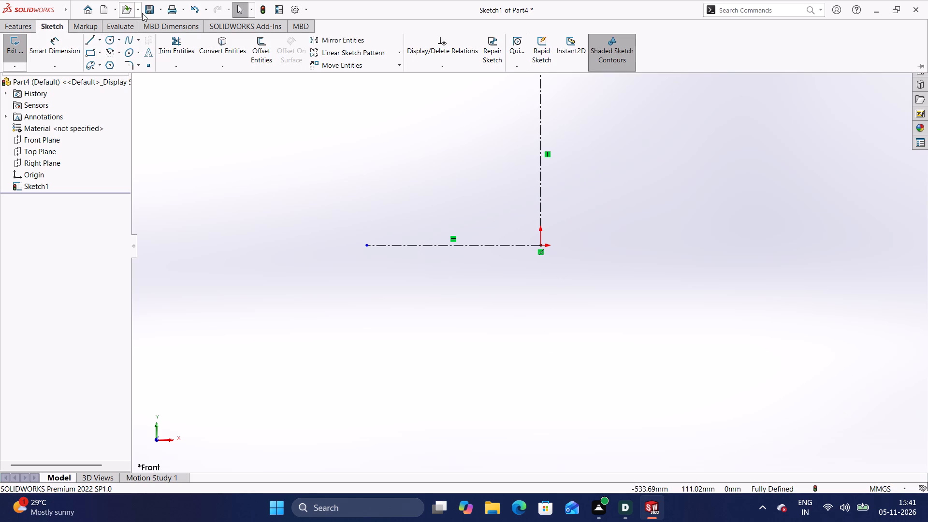
left_click(16, 25)
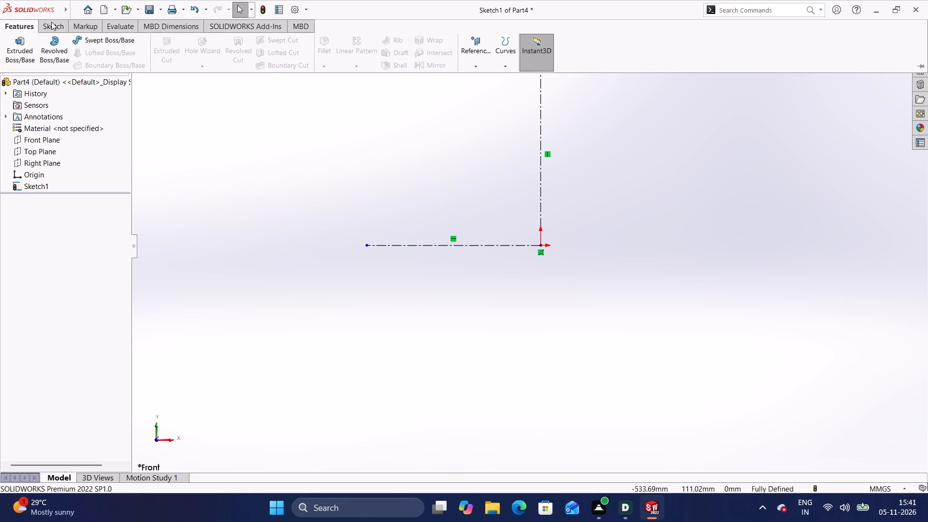
left_click(53, 22)
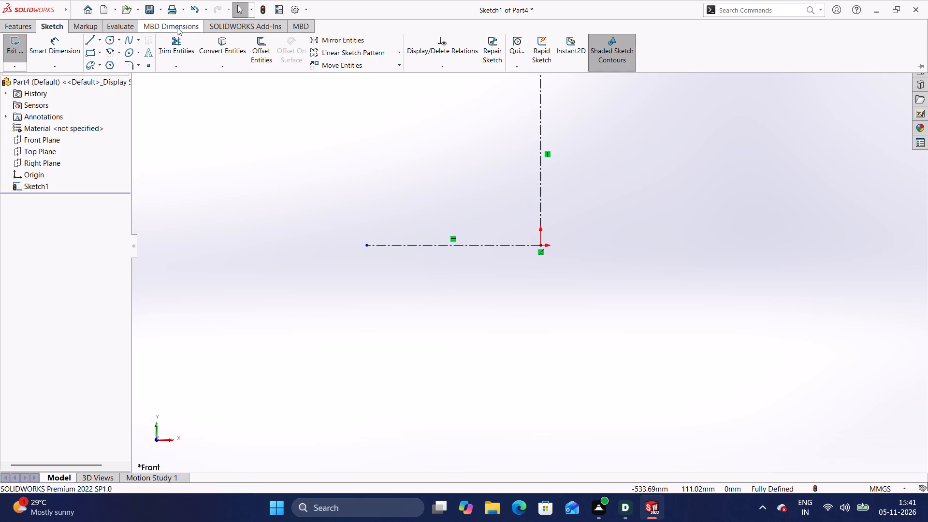
left_click(88, 26)
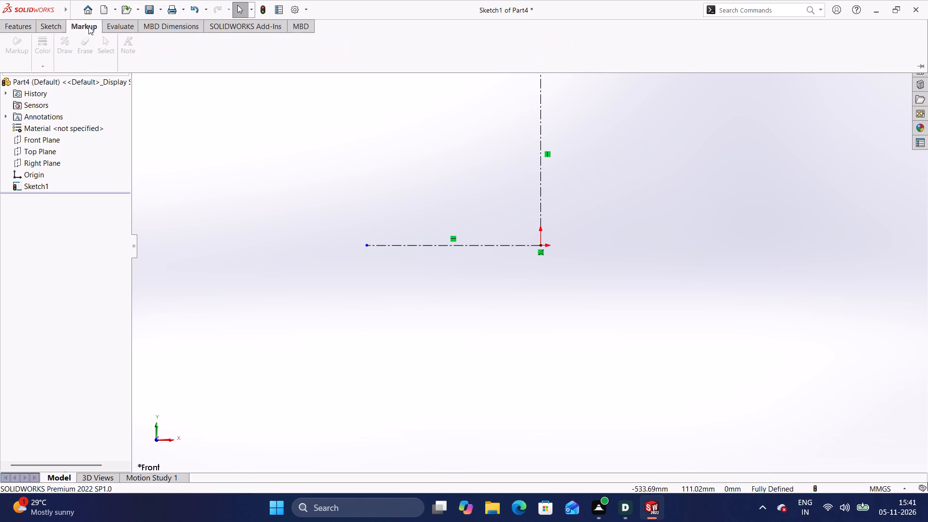
left_click(61, 27)
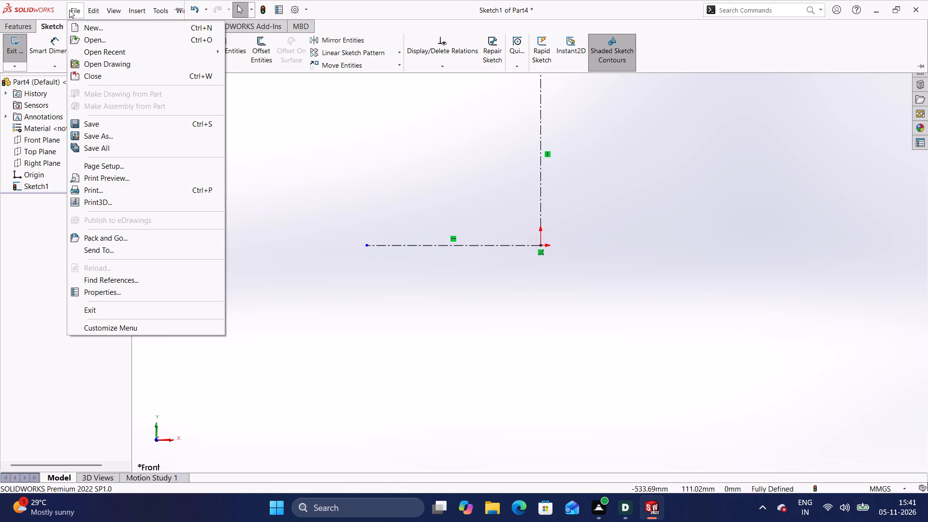
left_click(158, 12)
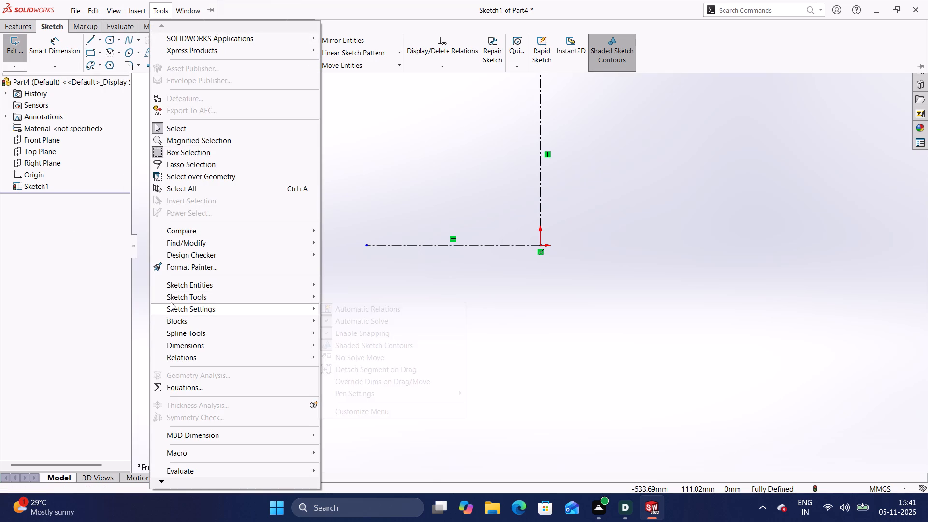
left_click(171, 302)
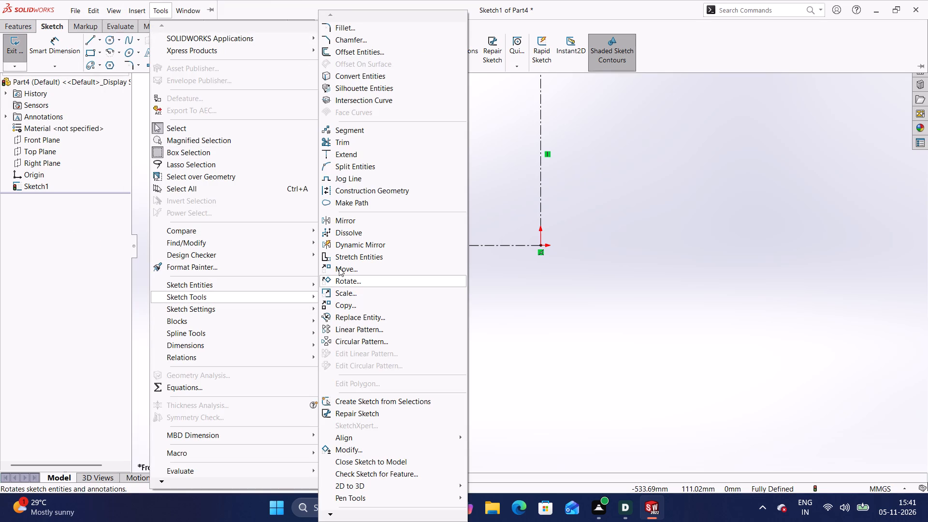
left_click(354, 242)
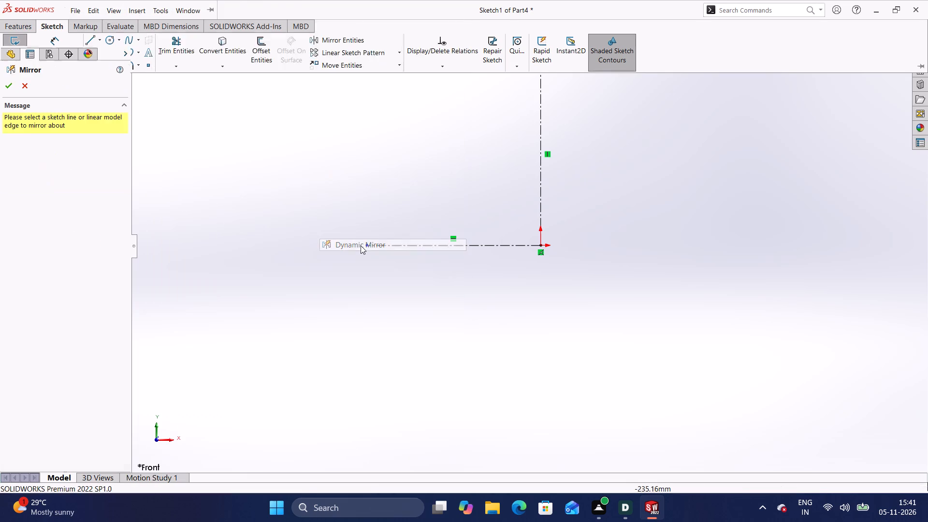
left_click(540, 110)
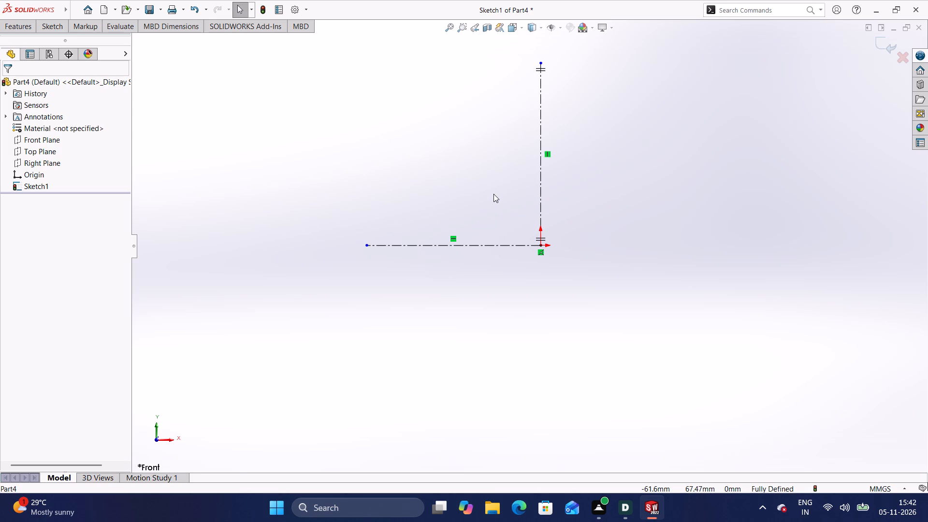
Sketch a closed, mirrored Y-shaped profile above the origin with slanted arms, a straight stem and a base about 148 mm wide and 37 mm high.
left_click(60, 23)
left_click(100, 42)
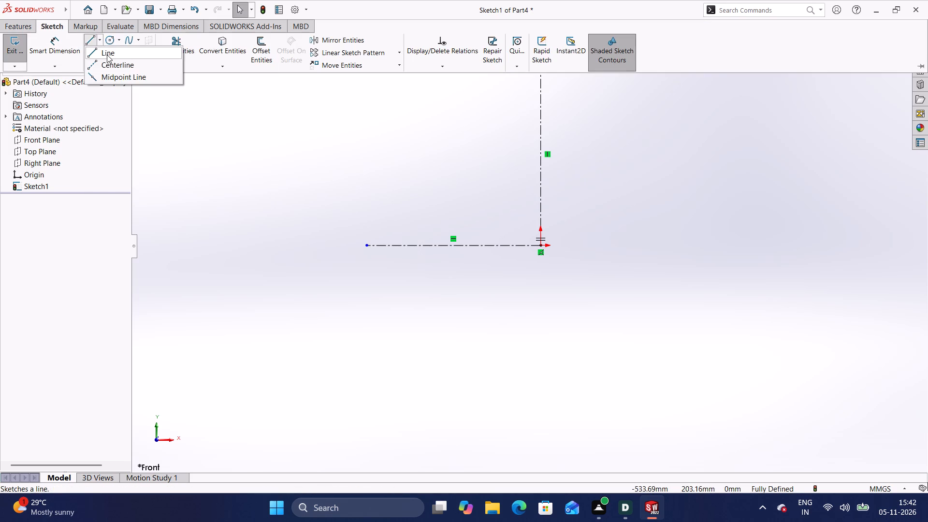
left_click(107, 55)
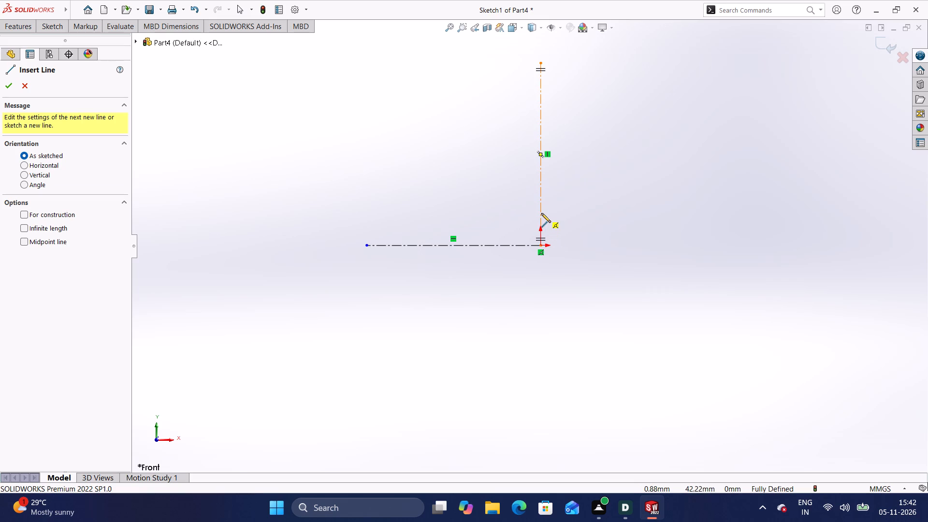
left_click(541, 210)
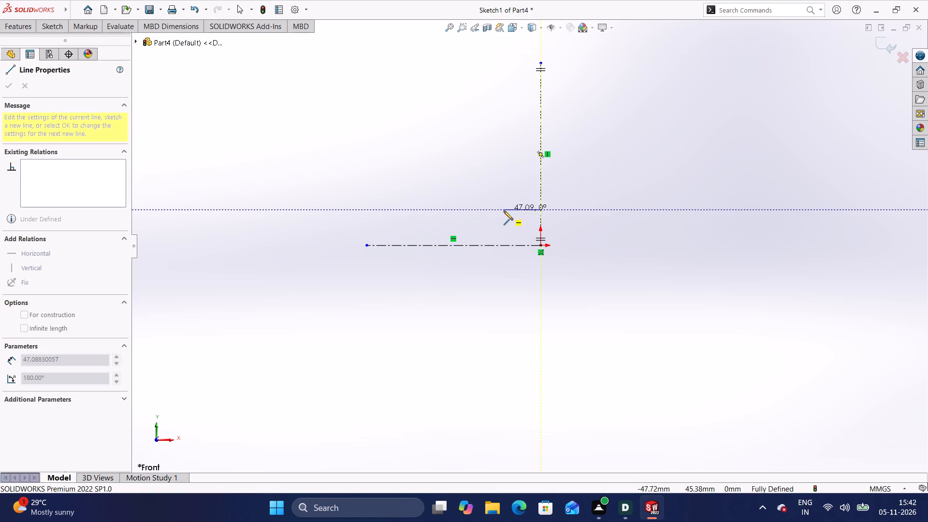
left_click(484, 209)
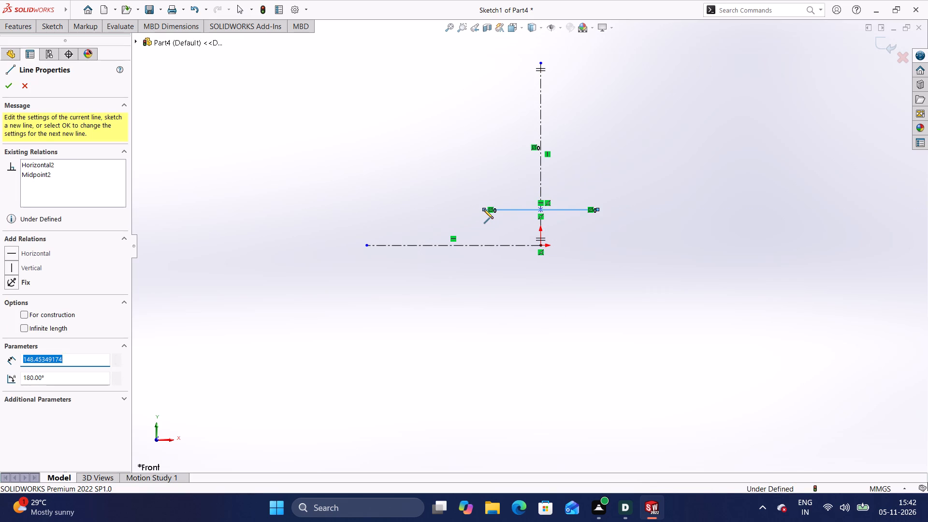
left_click(484, 181)
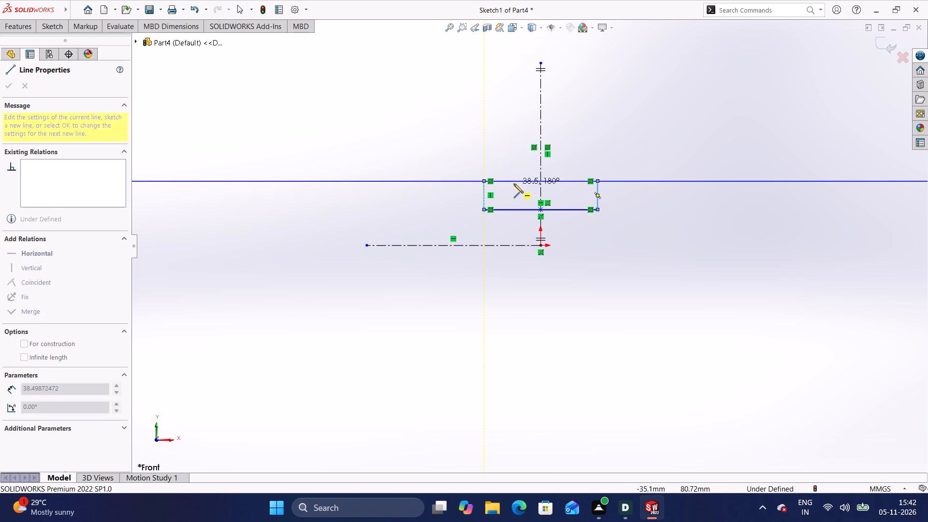
left_click(514, 184)
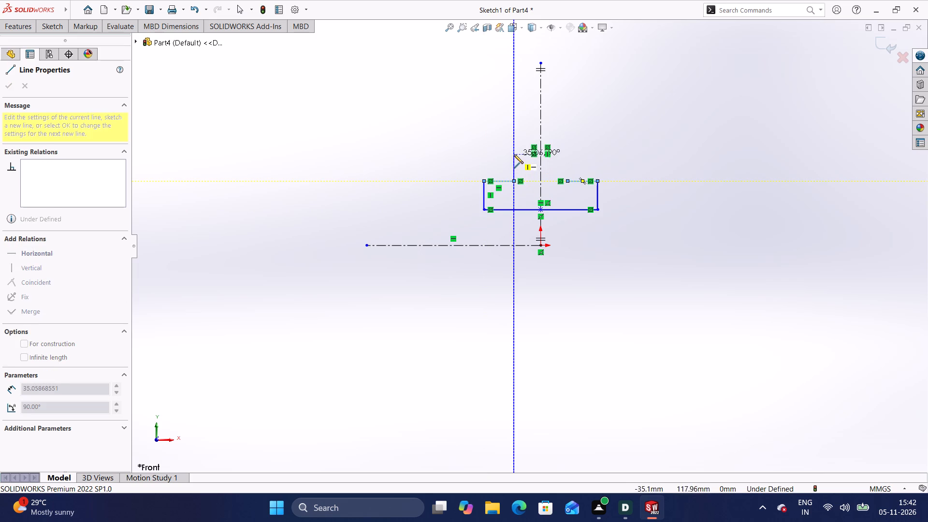
left_click(512, 141)
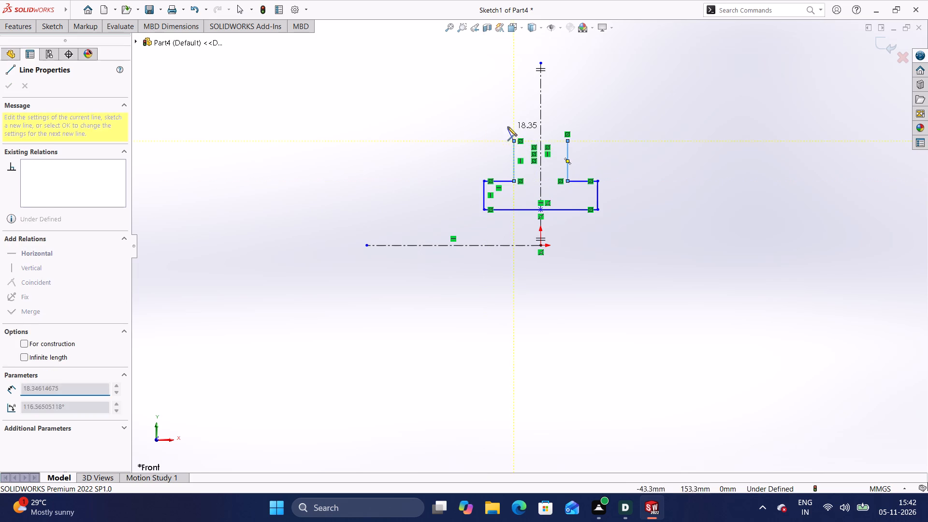
left_click(491, 87)
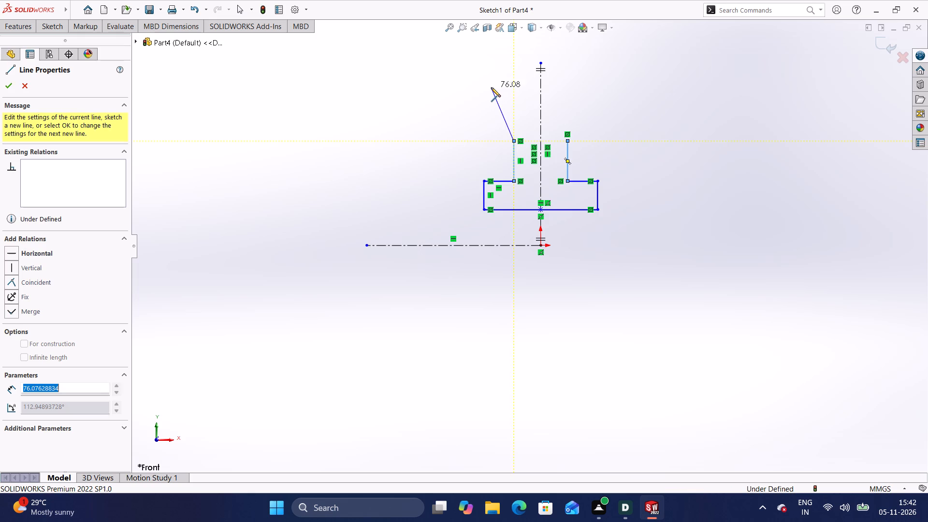
left_click(515, 90)
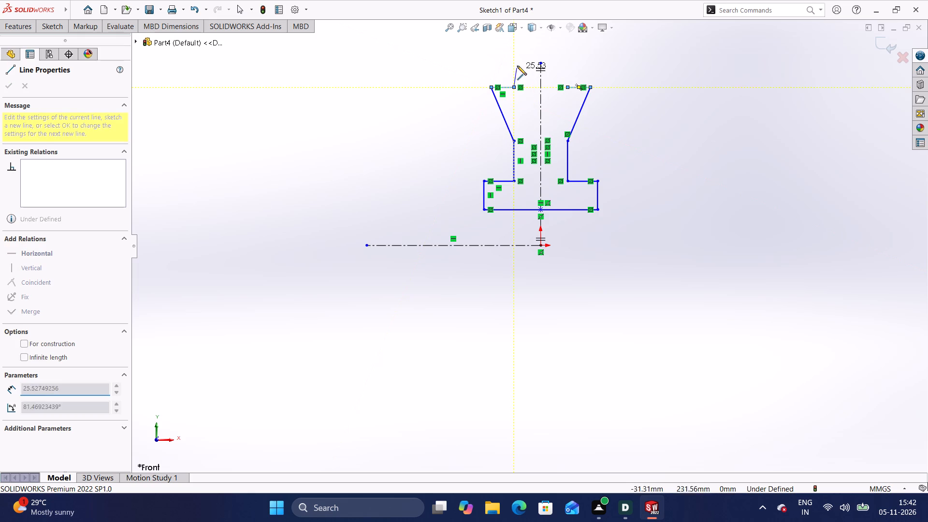
left_click(524, 115)
left_click(556, 115)
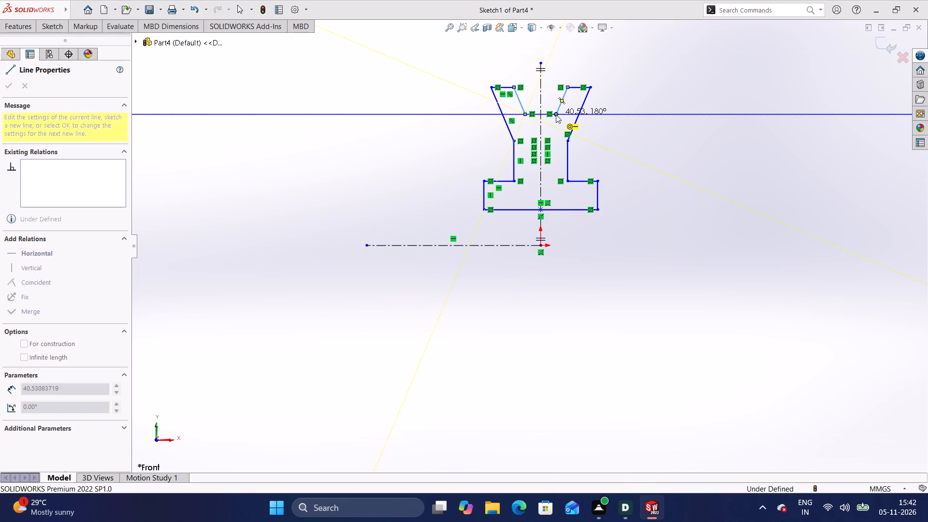
left_click(556, 199)
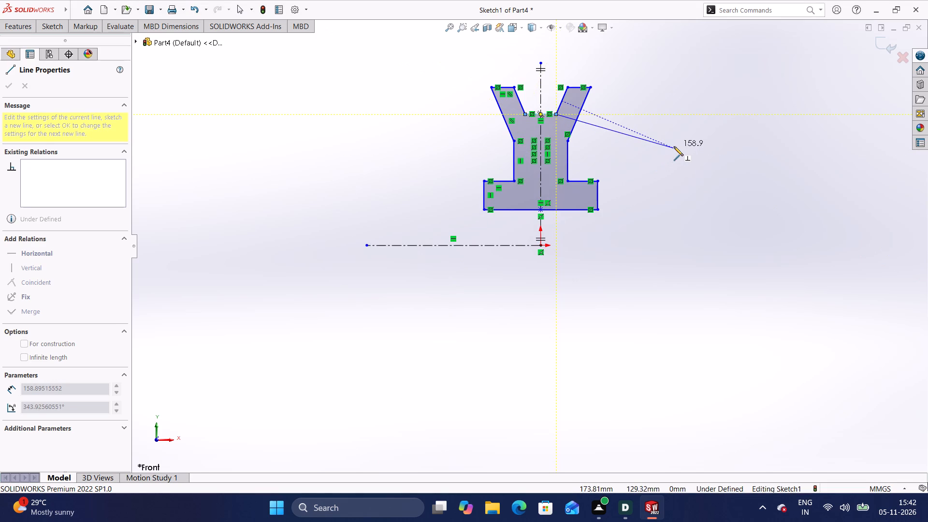
key("Escape")
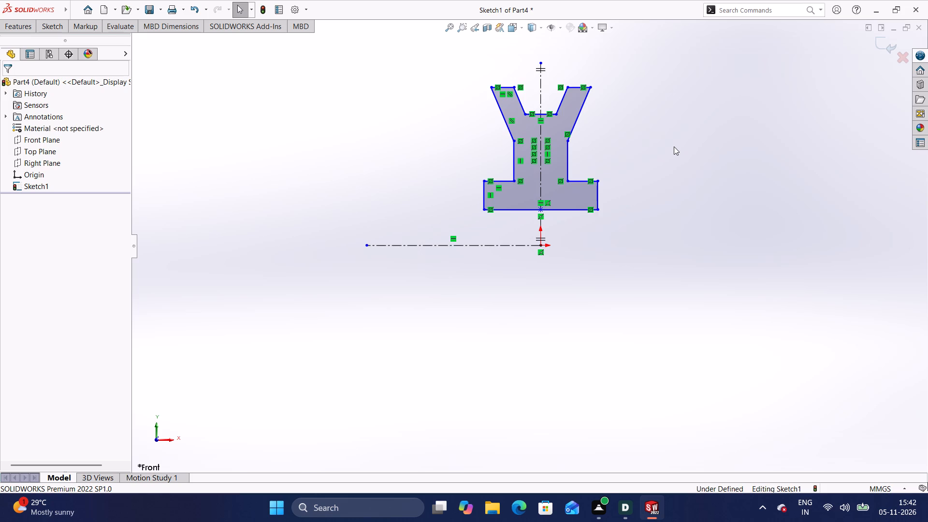
Hide the sketch relation symbols in the graphics area.
left_click(558, 28)
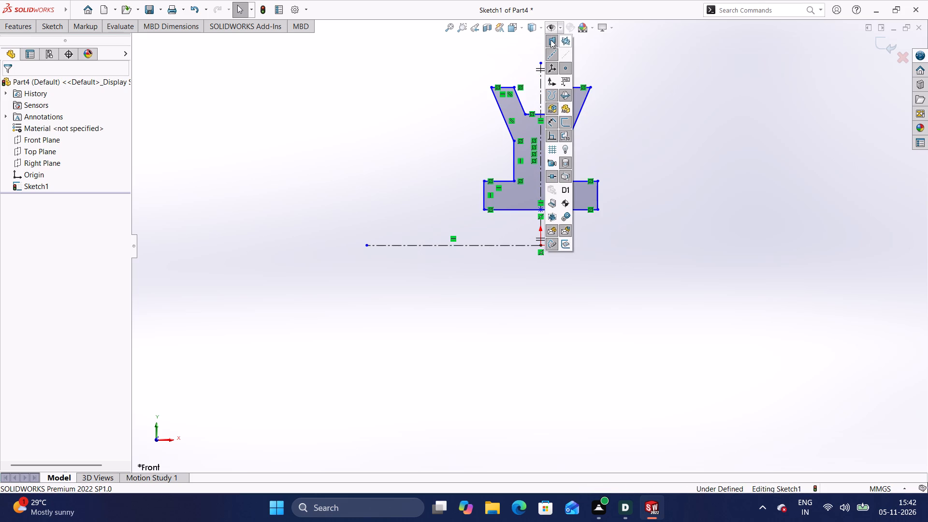
left_click(569, 70)
left_click(568, 69)
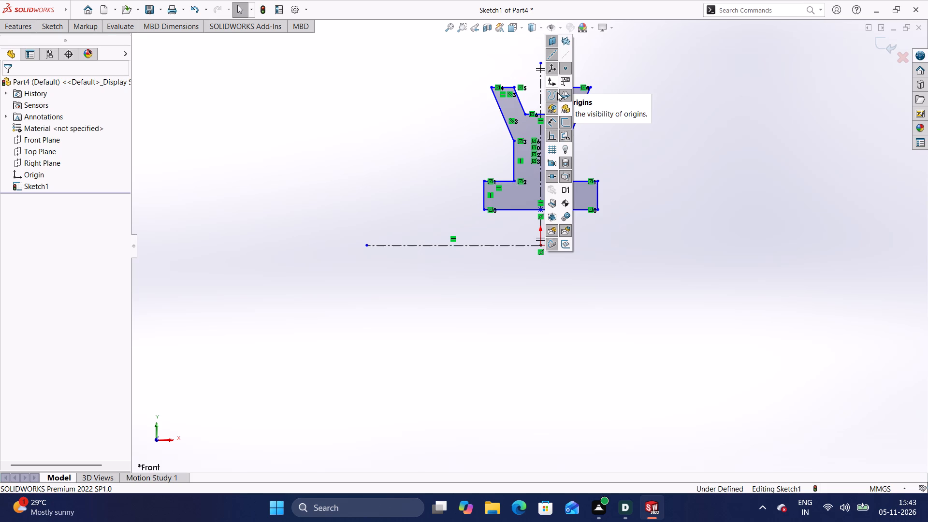
left_click(564, 123)
left_click(564, 123)
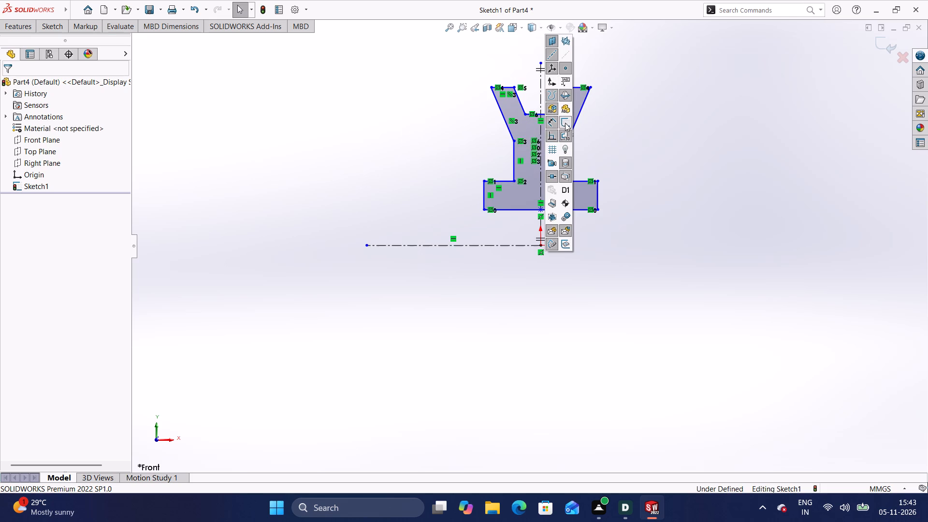
left_click(551, 137)
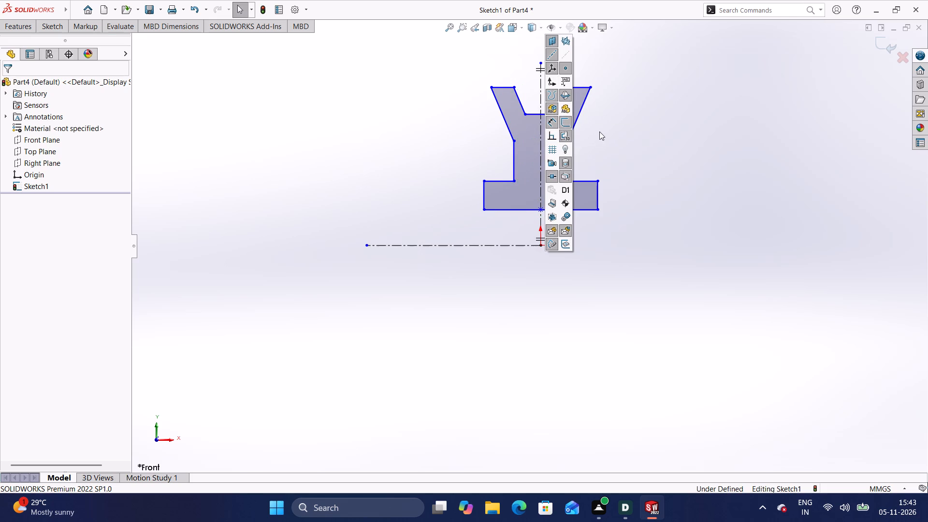
left_click(623, 134)
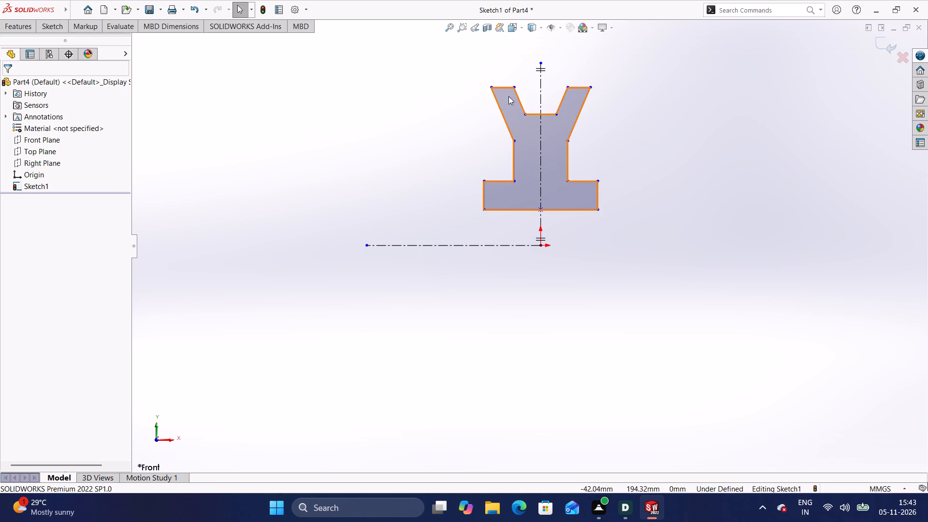
Dimension the bottom line of the profile's base and set its width to 16 mm.
scroll(508, 96, "down", 4)
scroll(508, 96, "up", 3)
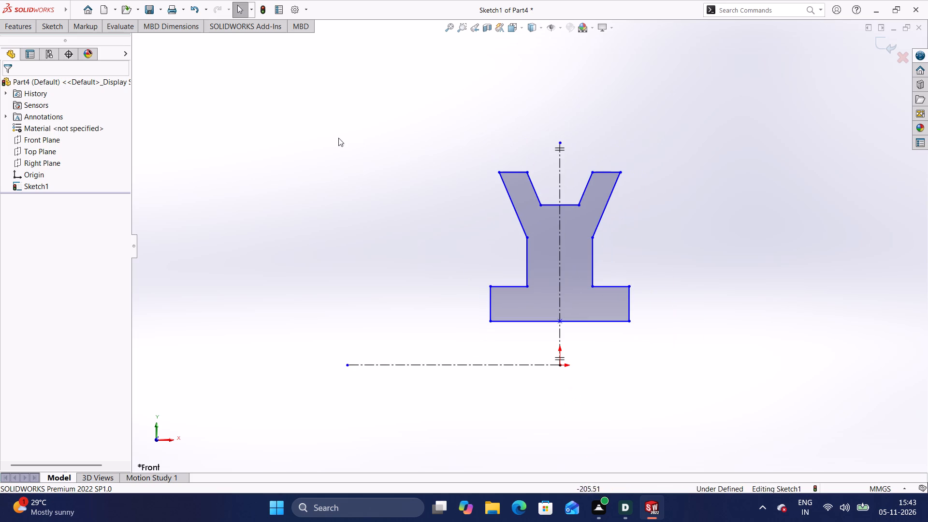
left_click(49, 29)
left_click(72, 59)
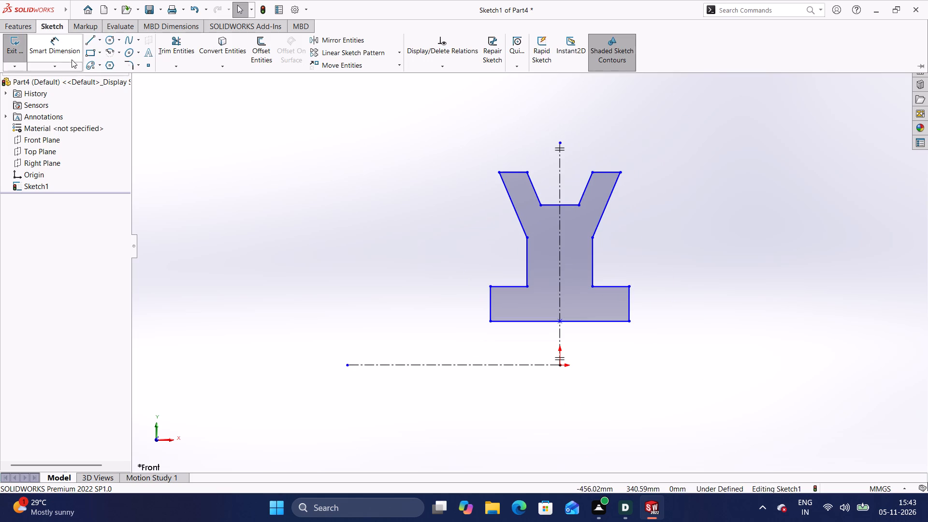
left_click(539, 319)
left_click(539, 341)
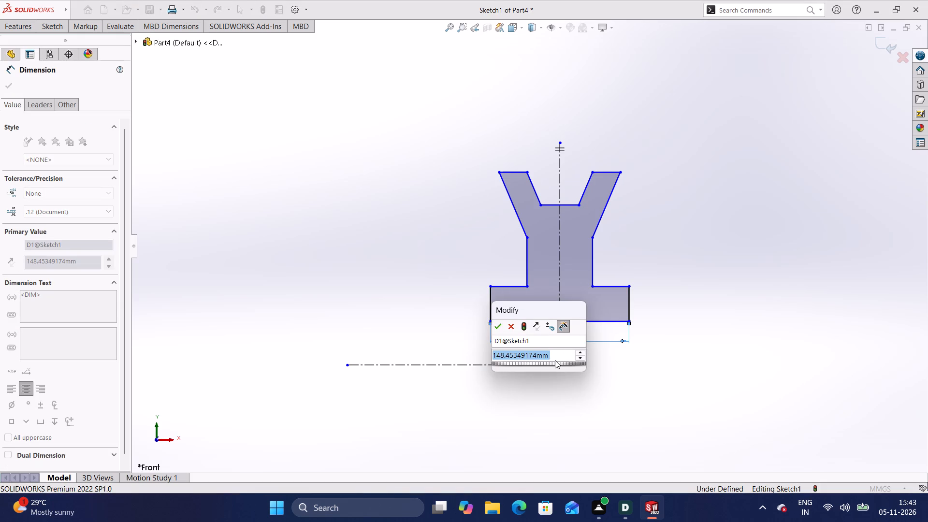
left_click(554, 357)
key("BackSpace")
key("BackSpace")
key("BackSpace")
key("BackSpace")
key("BackSpace")
key("BackSpace")
key("BackSpace")
key("BackSpace")
key("BackSpace")
key("BackSpace")
key("BackSpace")
key("BackSpace")
key("BackSpace")
key("BackSpace")
key("BackSpace")
key("BackSpace")
key("BackSpace")
key("BackSpace")
key("BackSpace")
key("BackSpace")
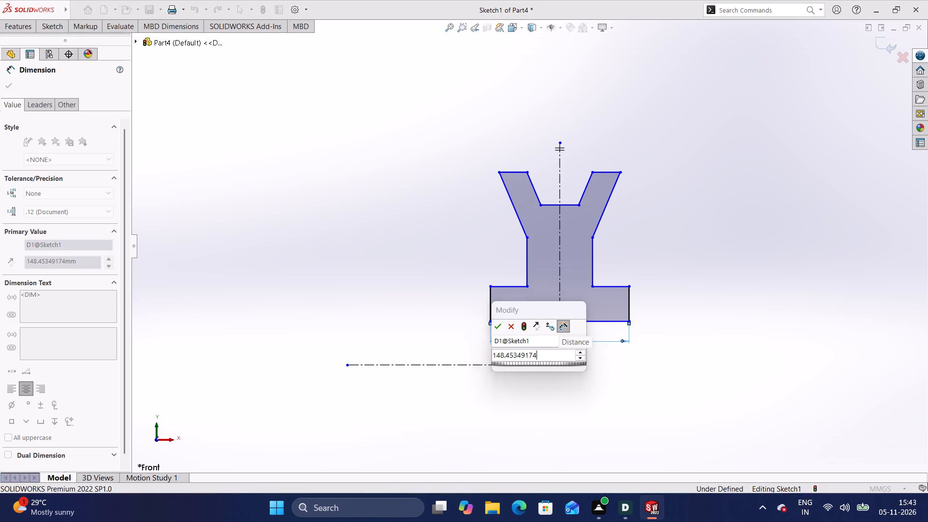
type("16")
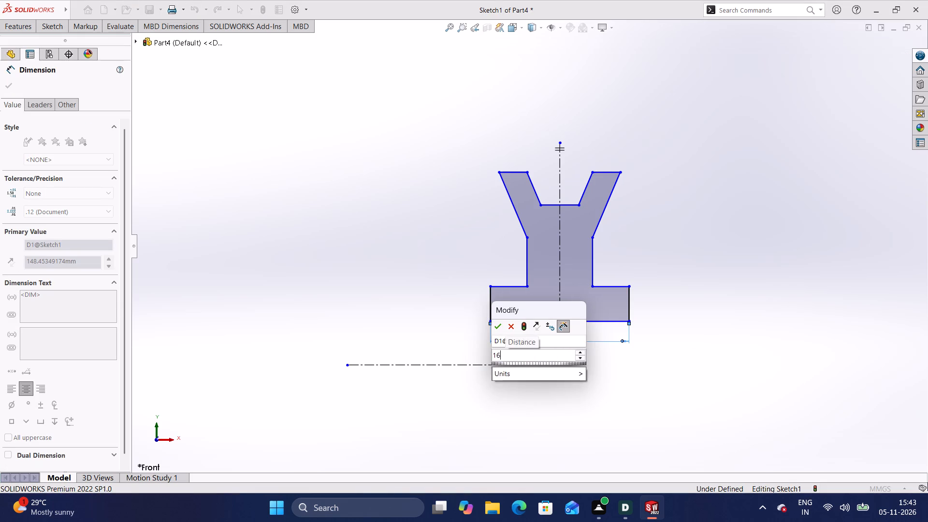
key("Return")
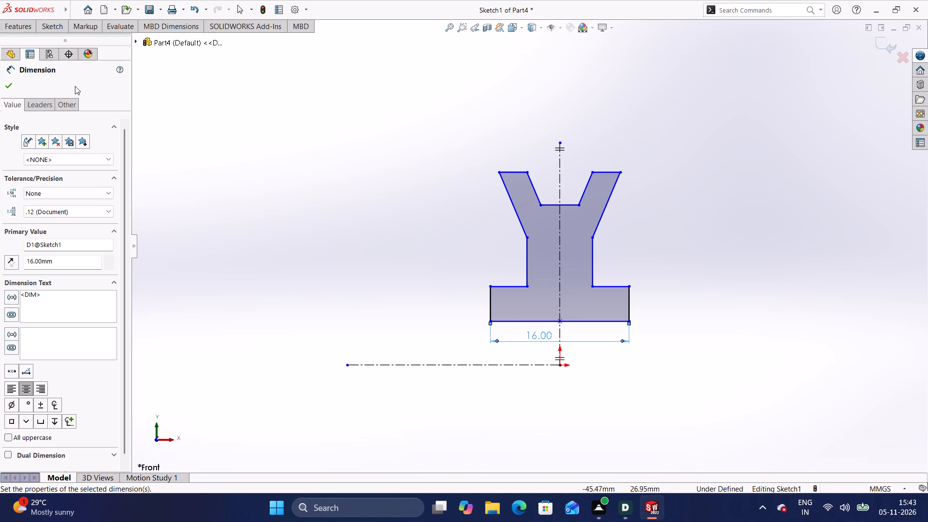
Dimension the overall height from the base's bottom corner to the outer tip of the arm and set it to 35 mm.
left_click(50, 25)
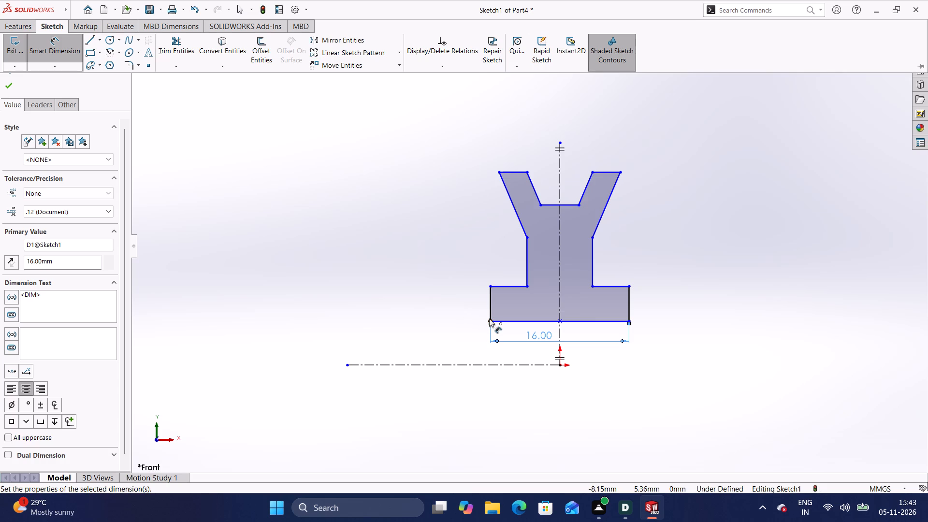
left_click(621, 173)
left_click(628, 320)
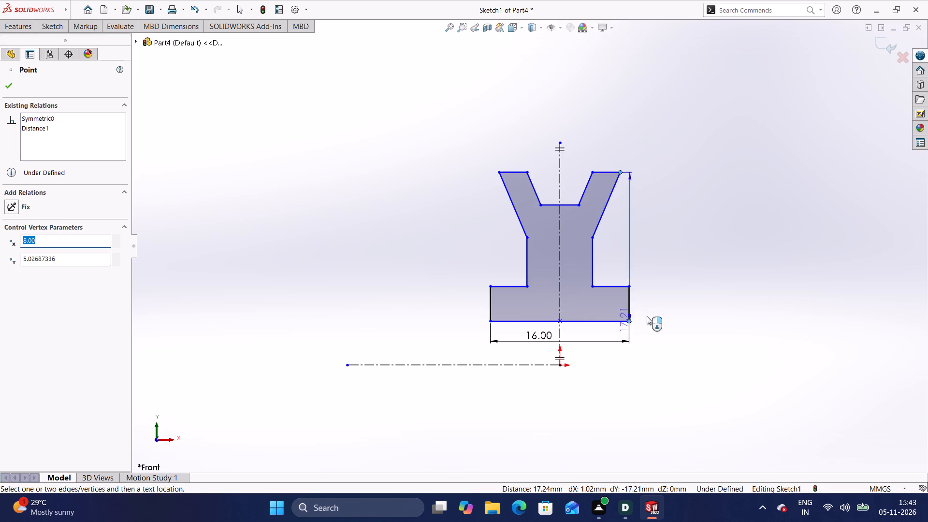
left_click(680, 314)
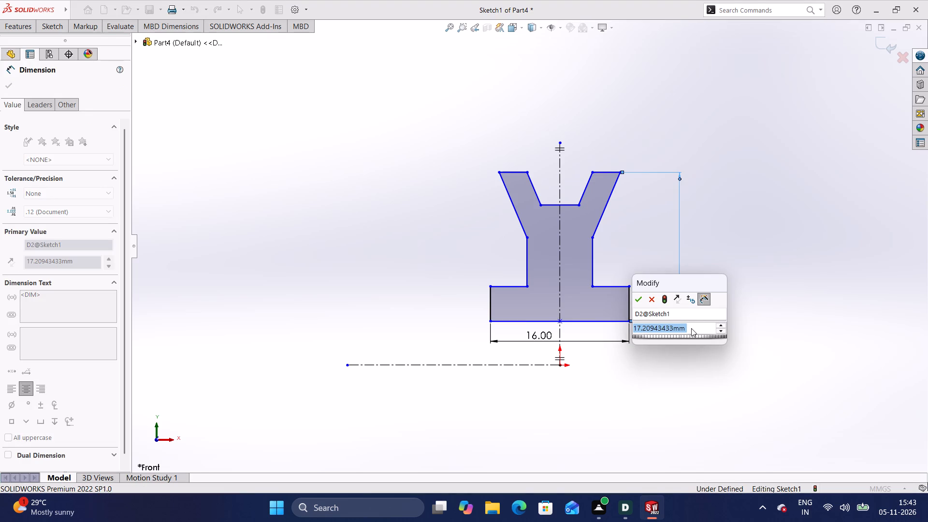
key("BackSpace")
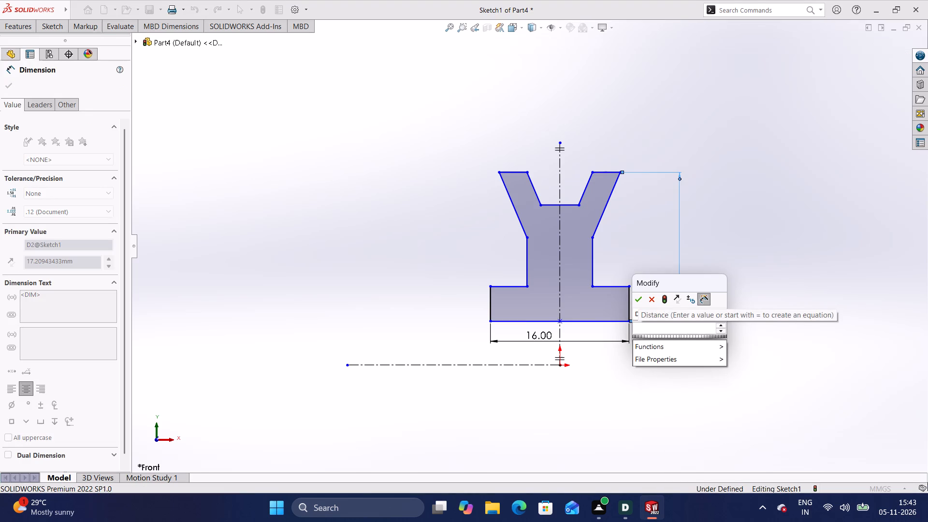
type("38")
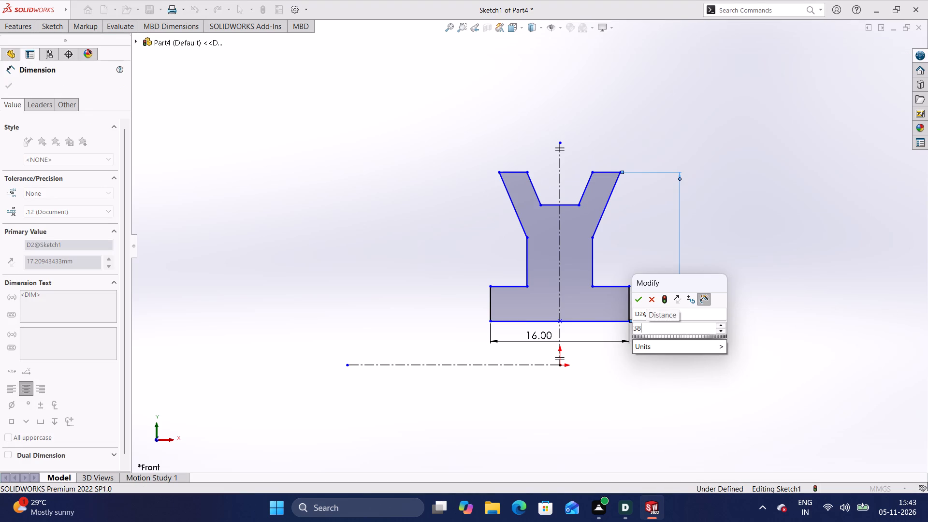
key("BackSpace")
key("5")
key("Return")
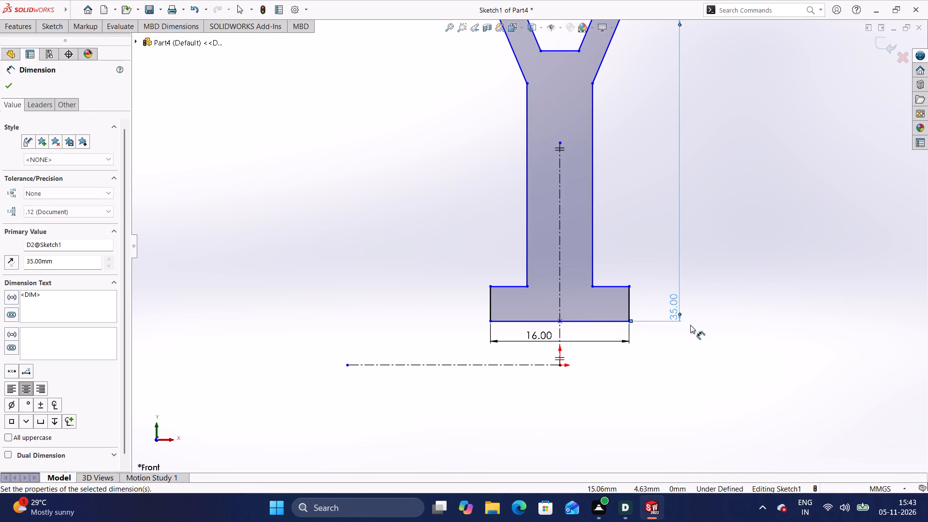
left_click(690, 325)
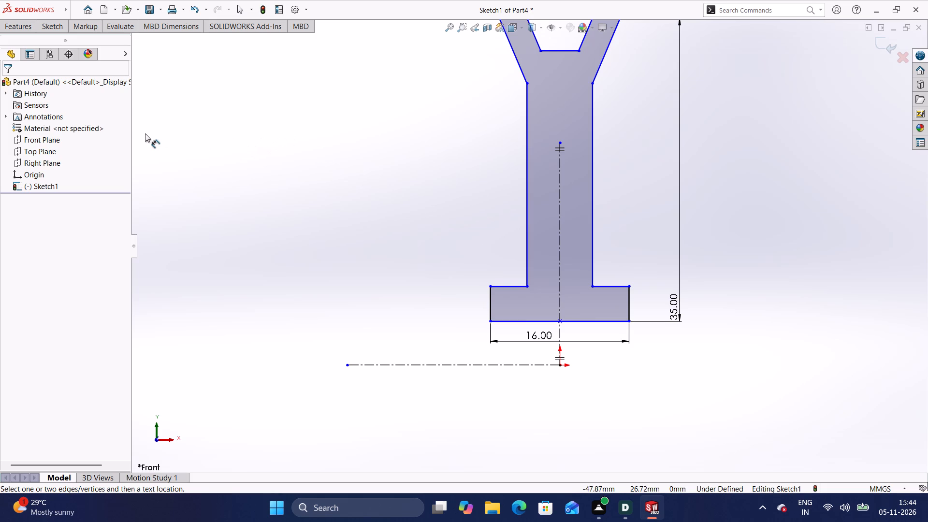
Dimension the distance from the base's bottom line to the horizontal centerline and set it to 6 mm.
left_click(53, 25)
left_click(63, 49)
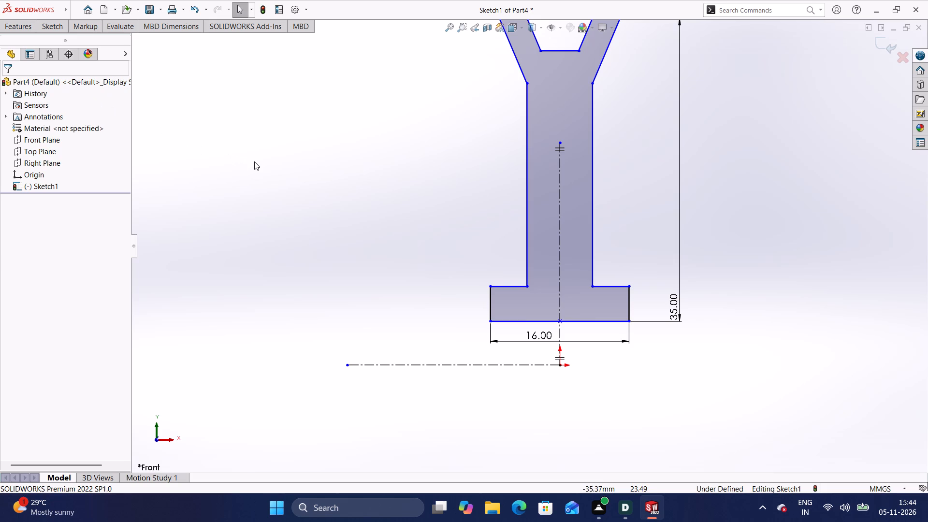
left_click(501, 320)
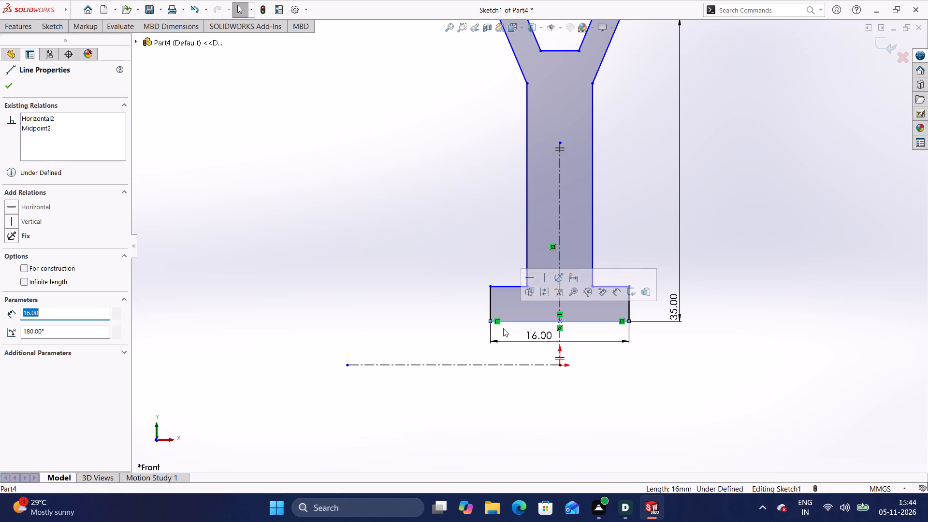
left_click(54, 30)
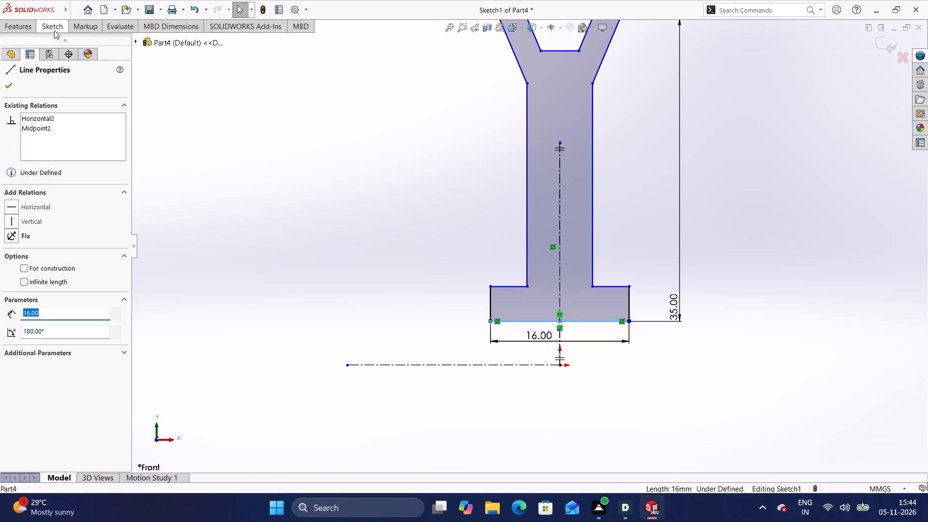
left_click(64, 40)
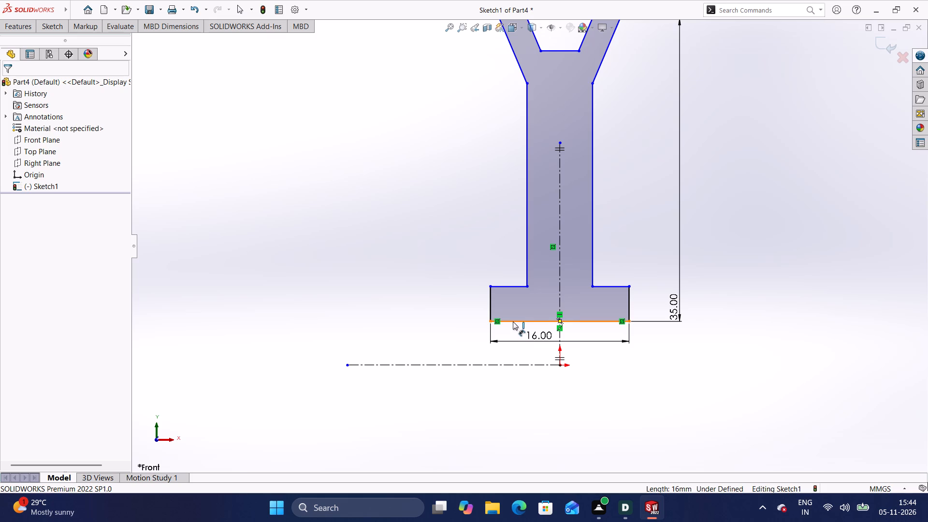
left_click(513, 321)
left_click(513, 365)
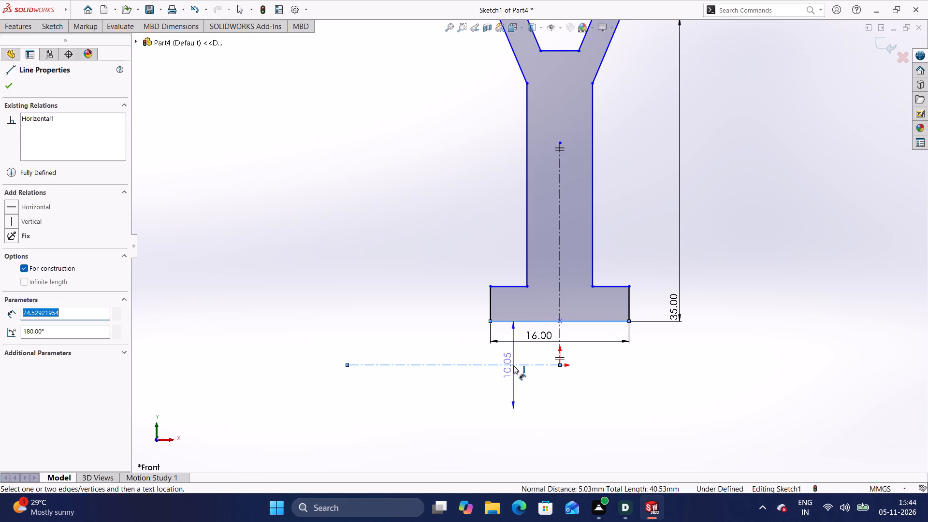
key("6")
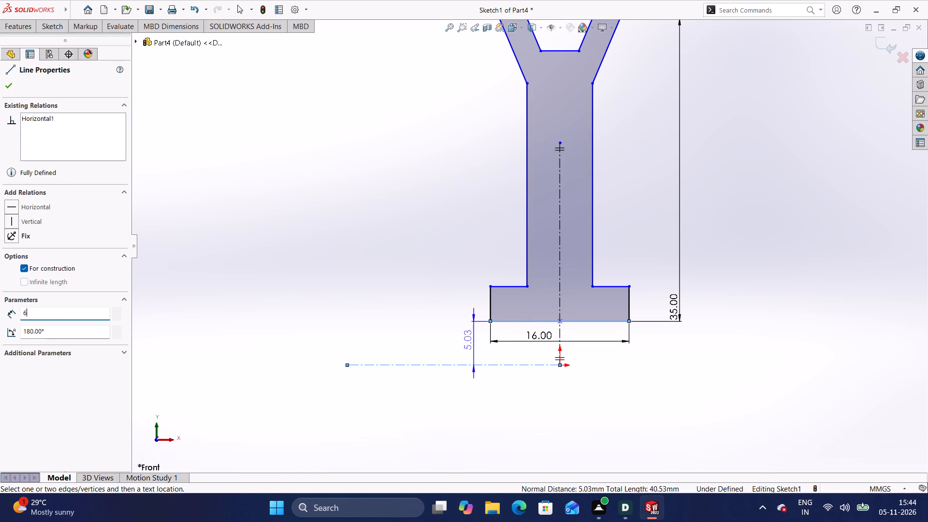
left_click(474, 340)
key("BackSpace")
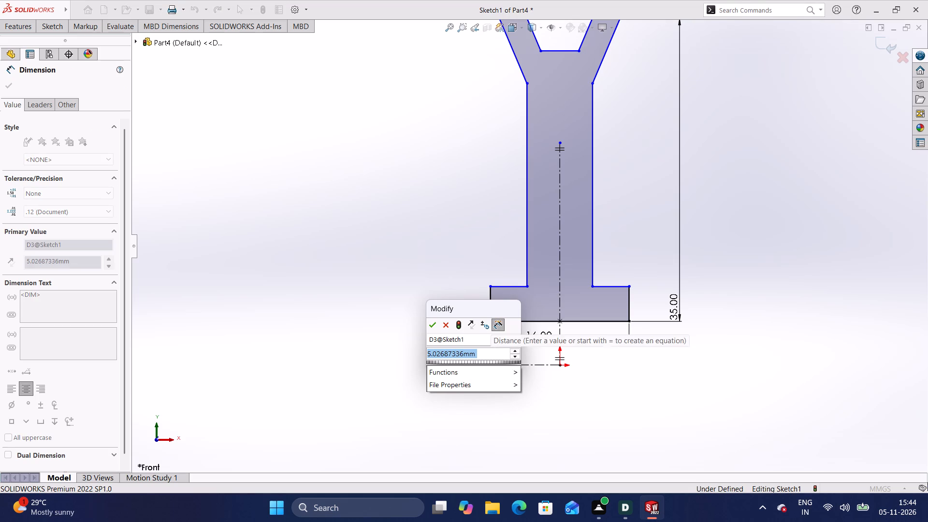
key("6")
key("Return")
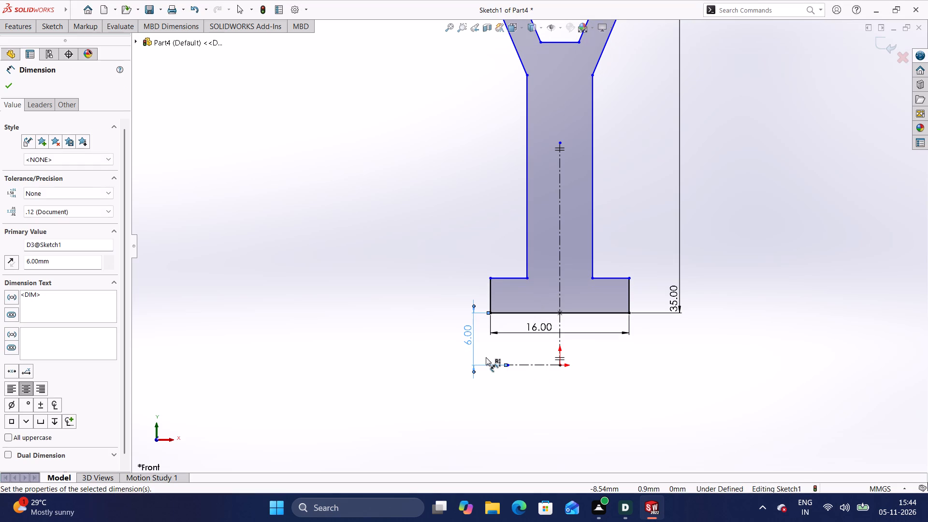
left_click(486, 357)
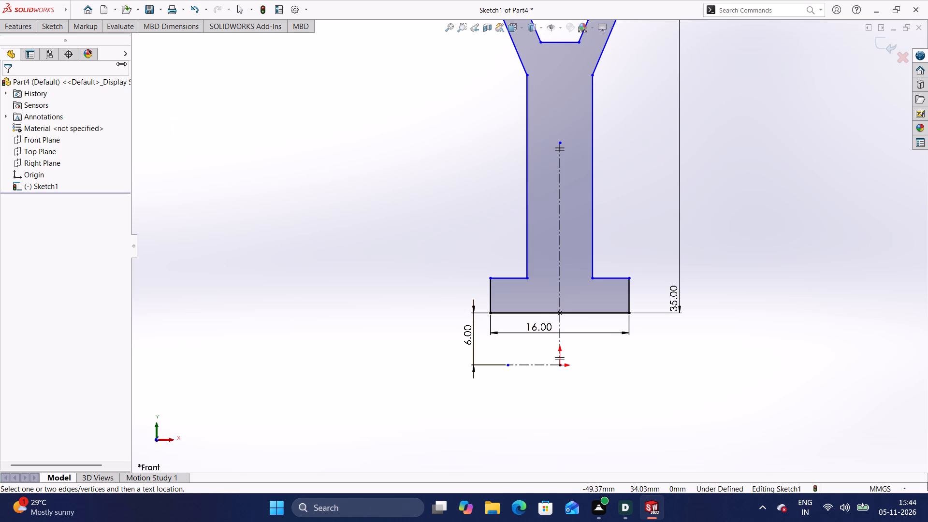
Dimension the height from the horizontal centerline to the base's upper ledge and set it to 10 mm.
left_click(57, 29)
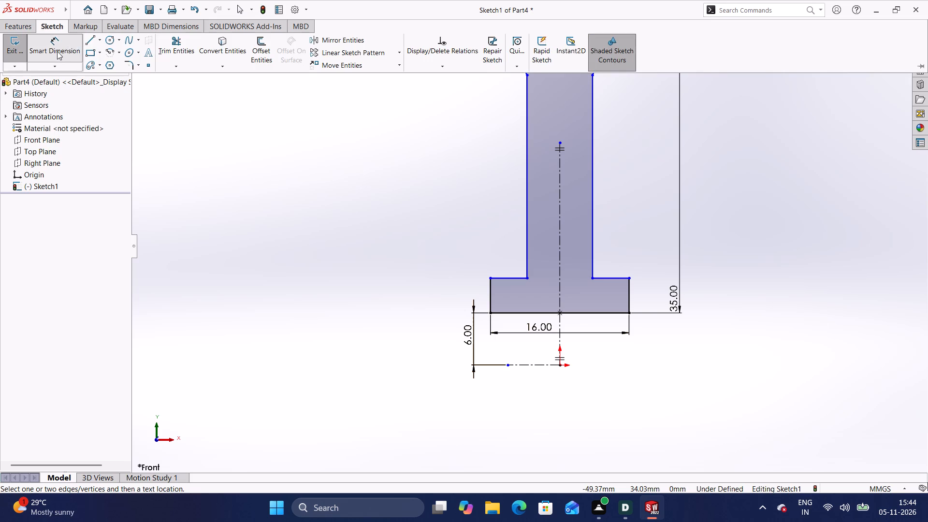
left_click(56, 51)
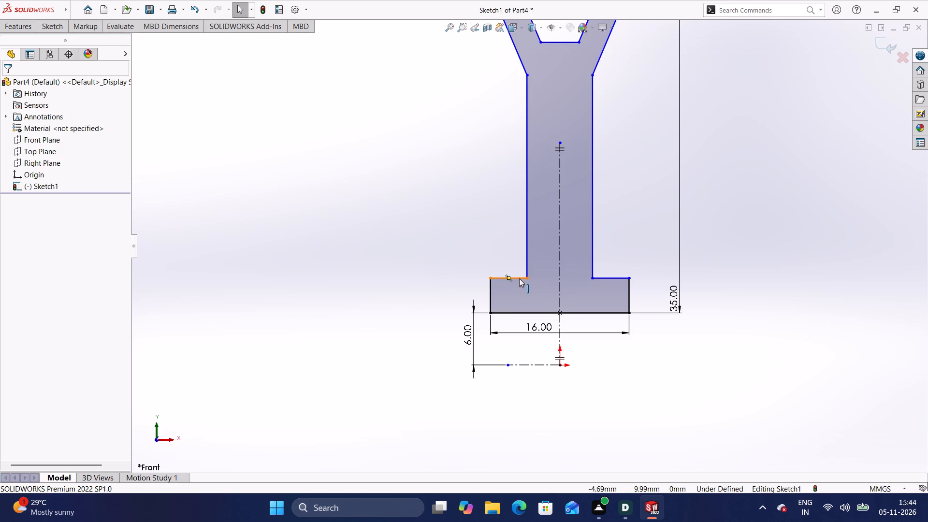
left_click(513, 277)
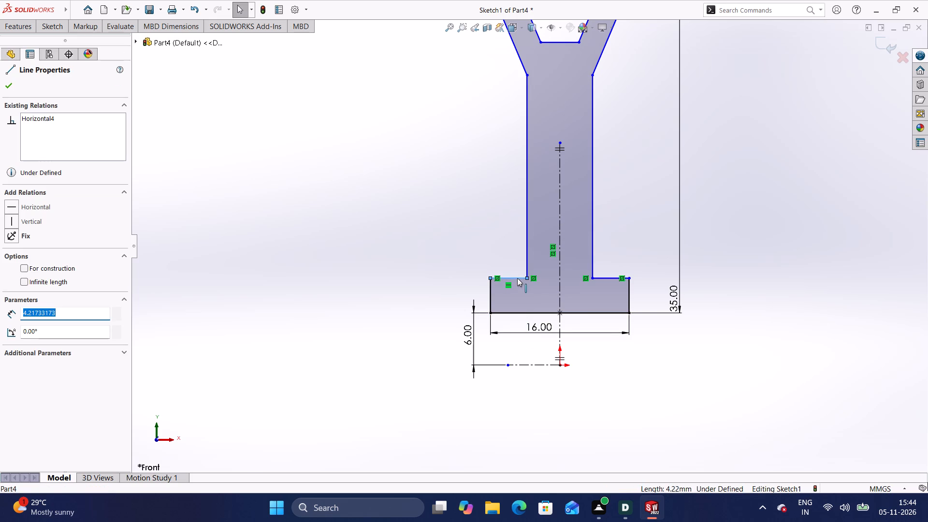
left_click(52, 29)
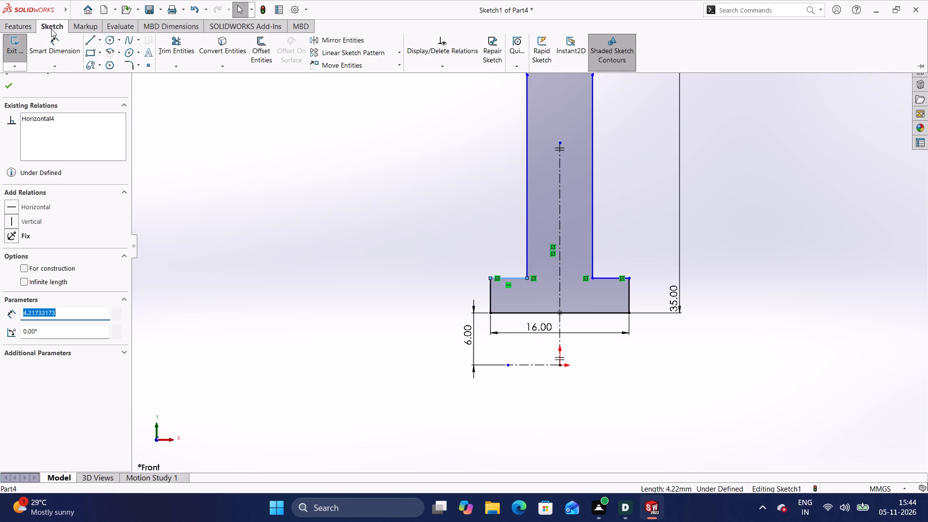
left_click(57, 46)
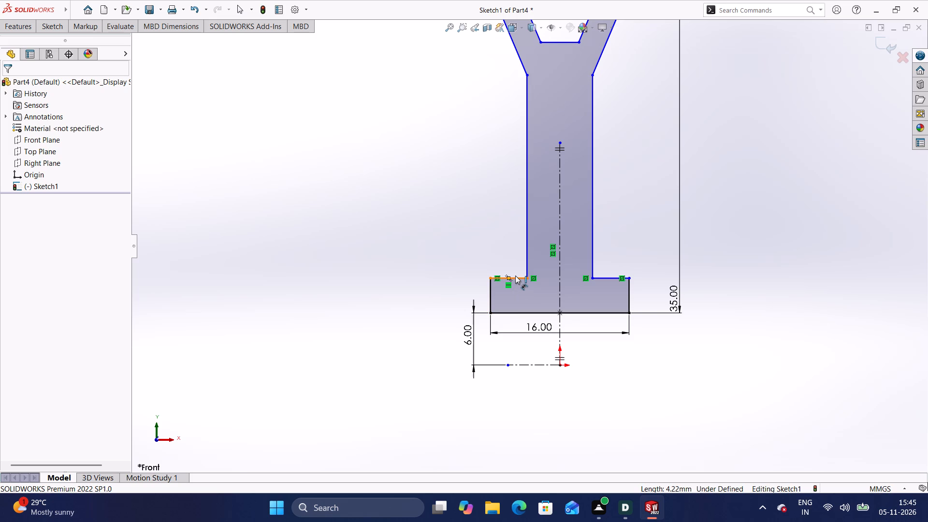
left_click(517, 277)
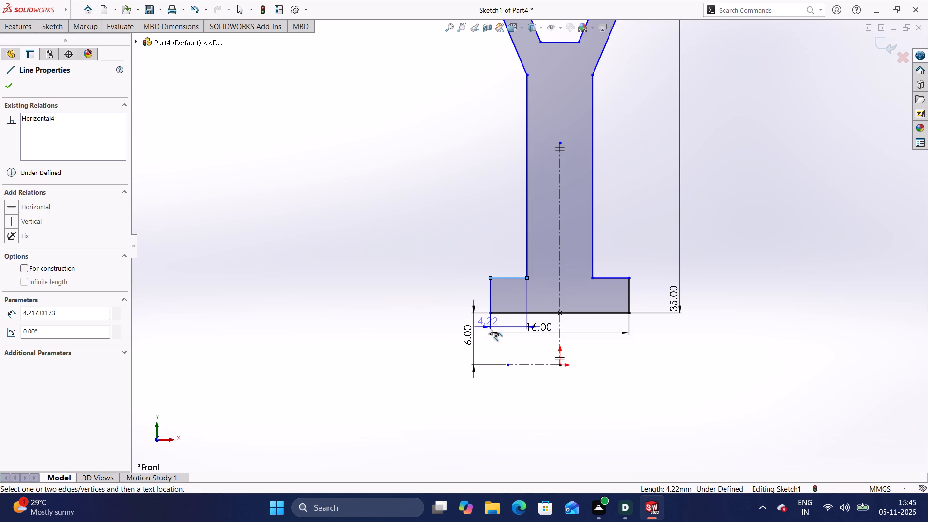
left_click(522, 362)
left_click(427, 341)
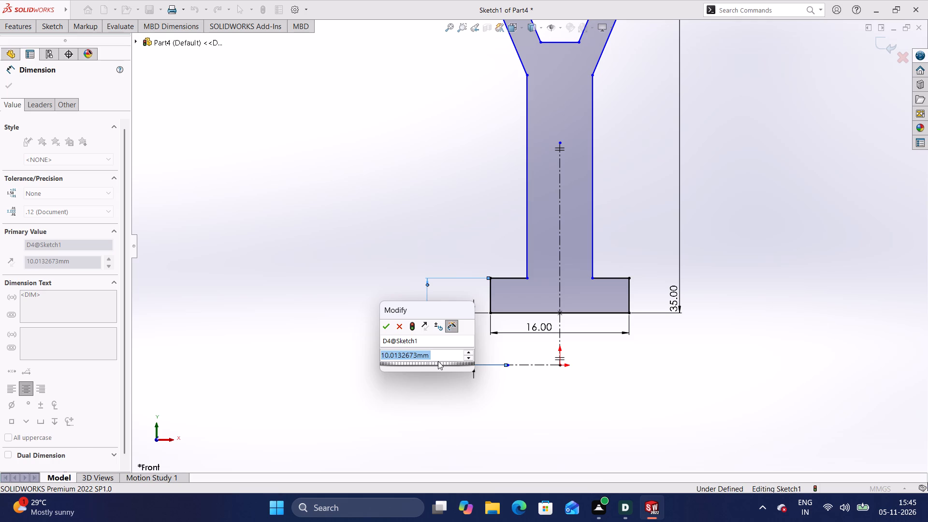
key("BackSpace")
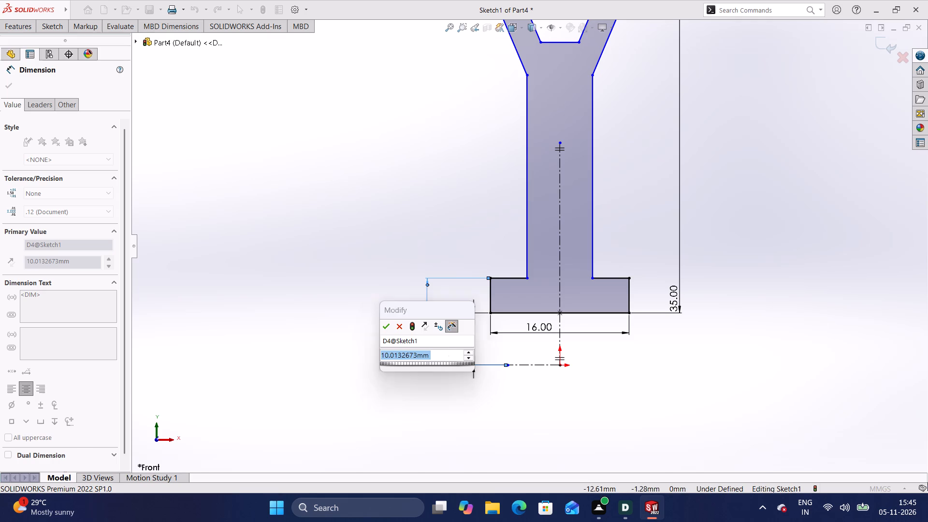
type("10")
key("Return")
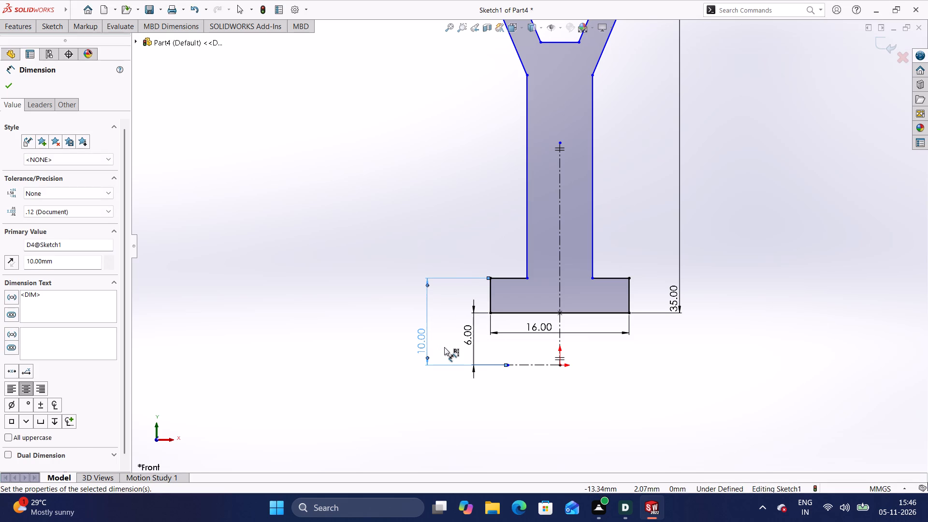
left_click(444, 347)
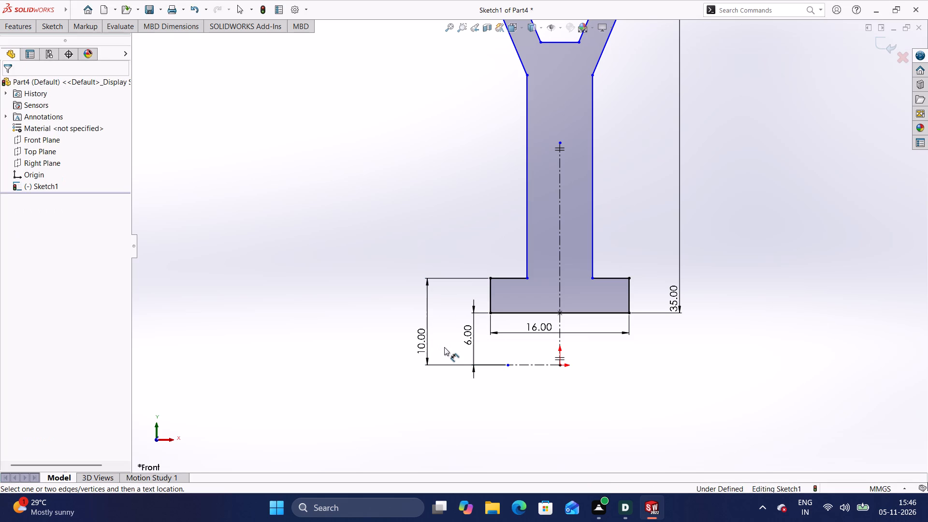
left_click(460, 220)
left_click(226, 259)
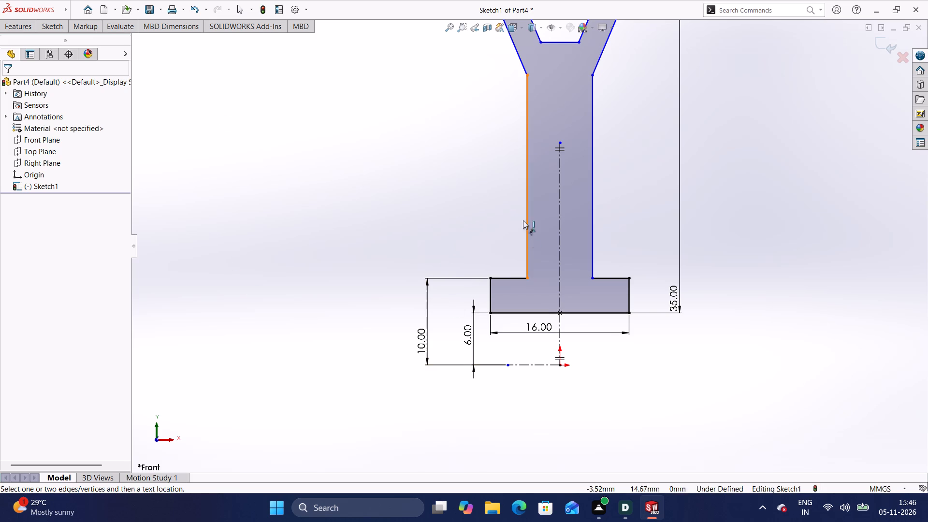
Dimension the stem's width between its two vertical lines and set it to 12 mm.
left_click(51, 25)
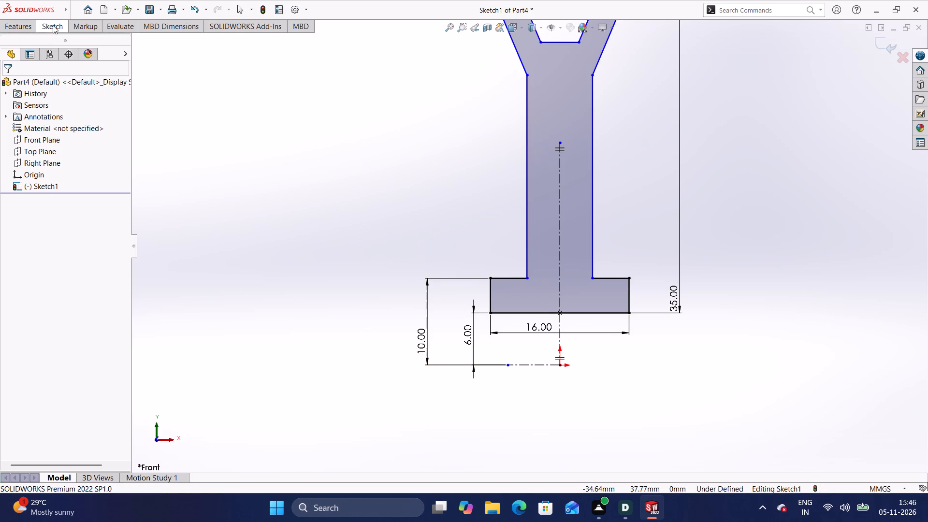
left_click(61, 44)
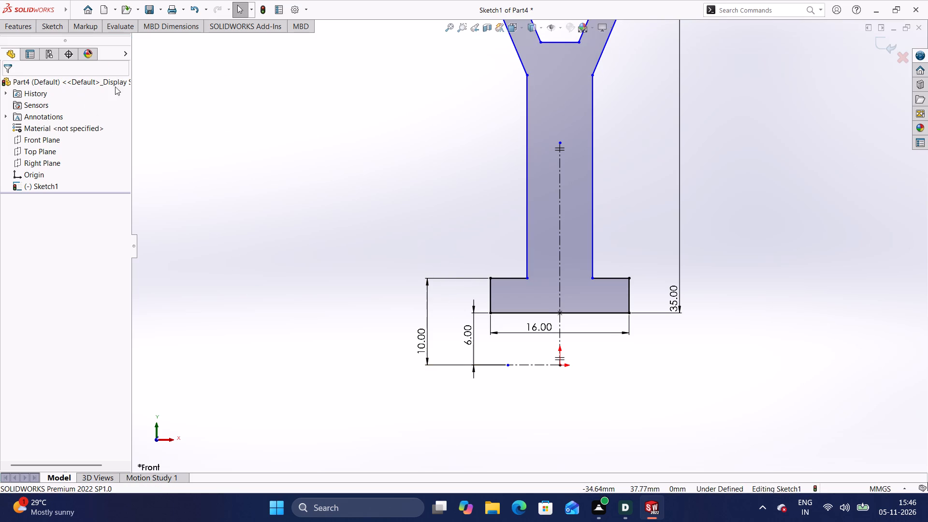
left_click(63, 29)
left_click(59, 41)
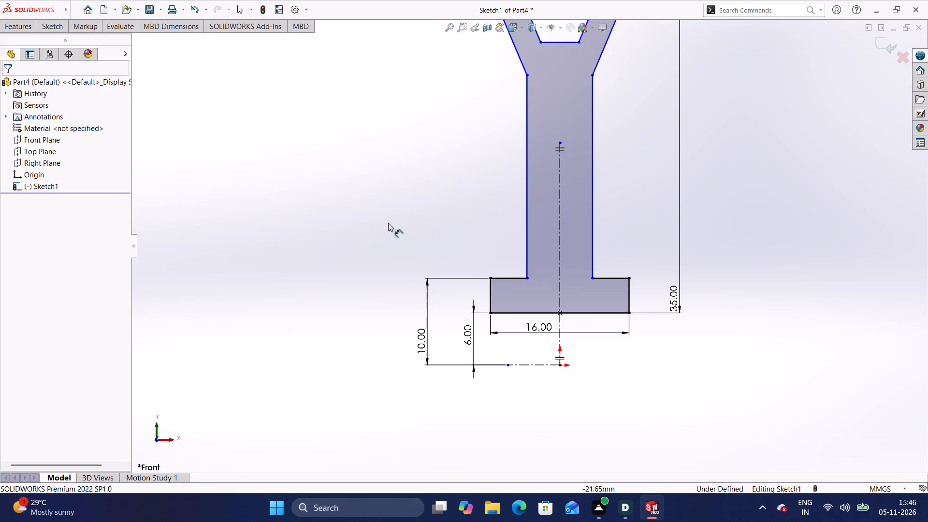
left_click(526, 220)
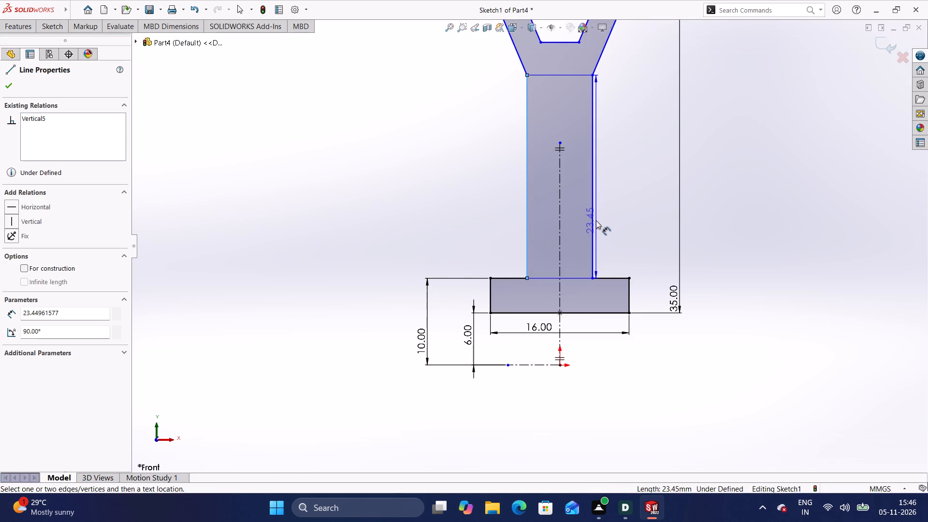
left_click(593, 218)
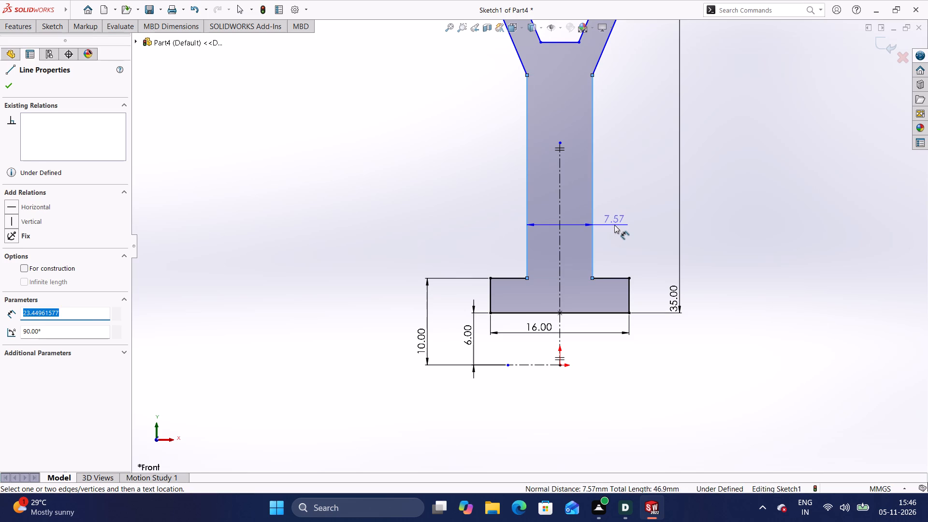
left_click(614, 225)
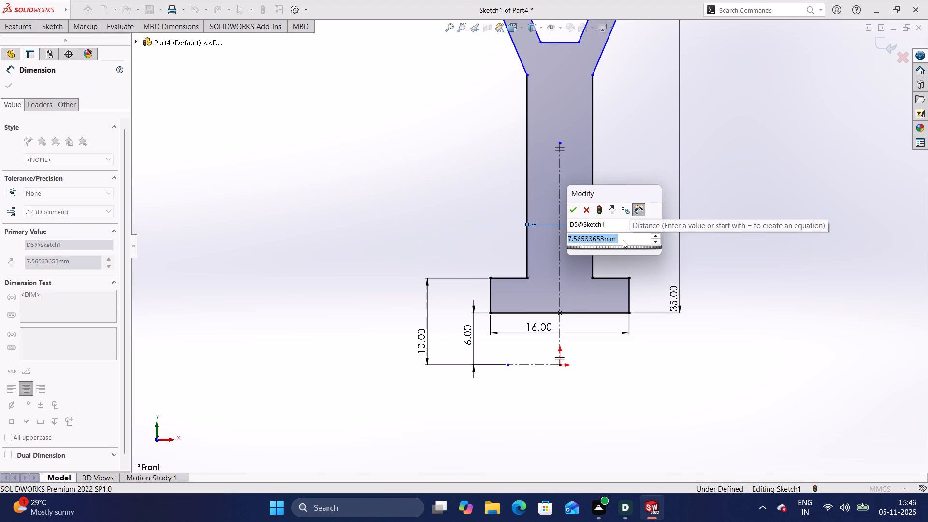
key("BackSpace")
type("12")
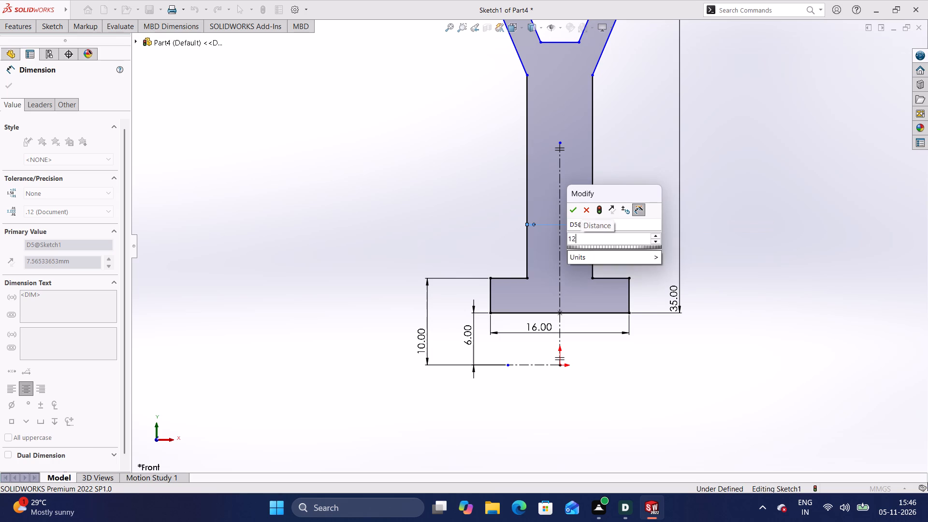
key("Return")
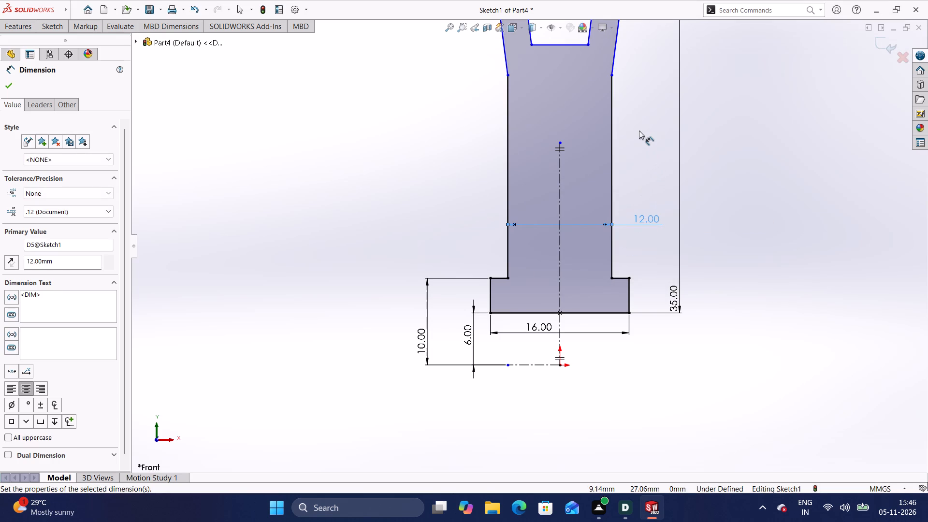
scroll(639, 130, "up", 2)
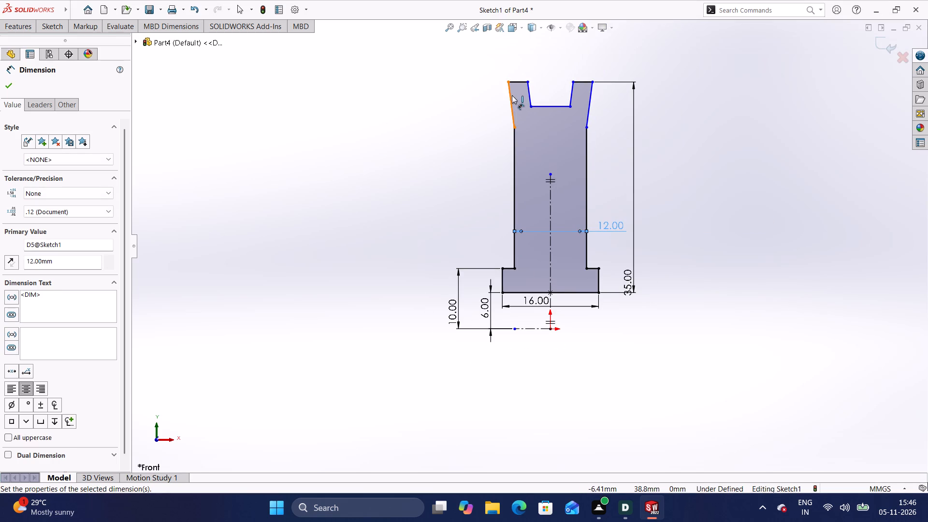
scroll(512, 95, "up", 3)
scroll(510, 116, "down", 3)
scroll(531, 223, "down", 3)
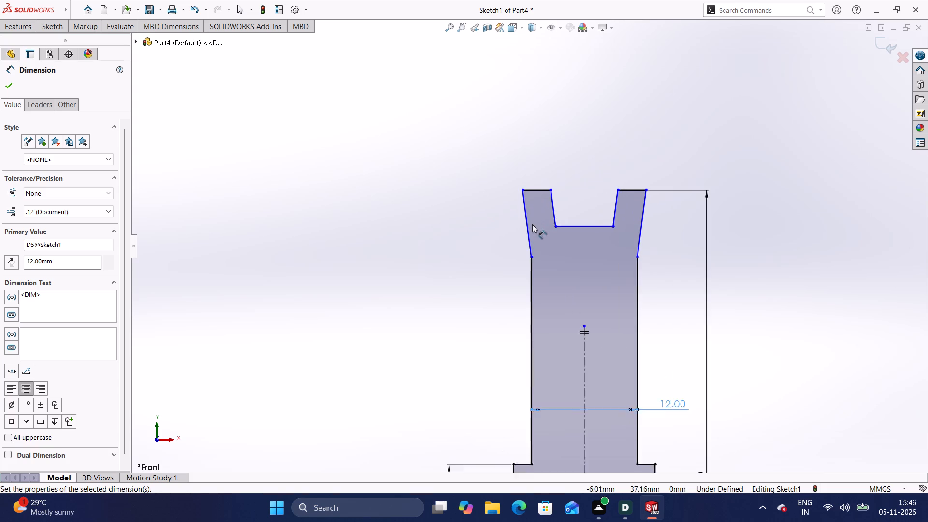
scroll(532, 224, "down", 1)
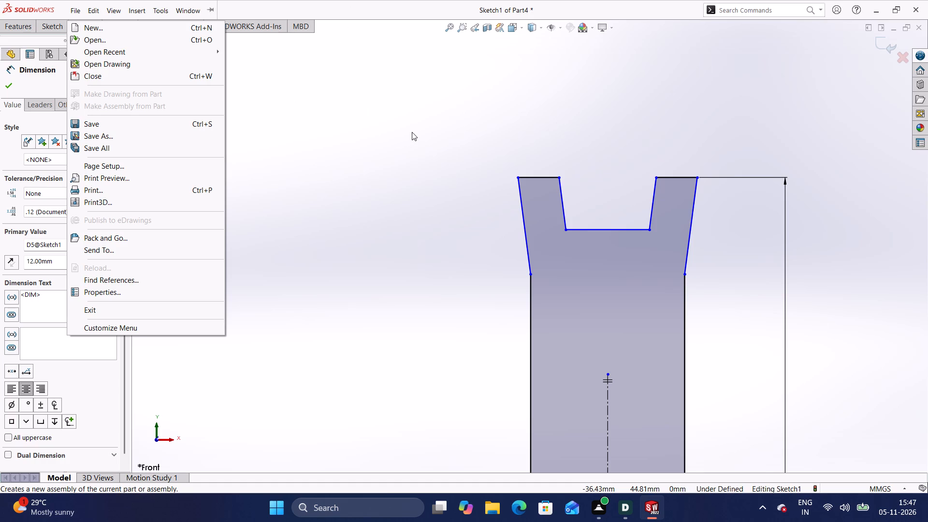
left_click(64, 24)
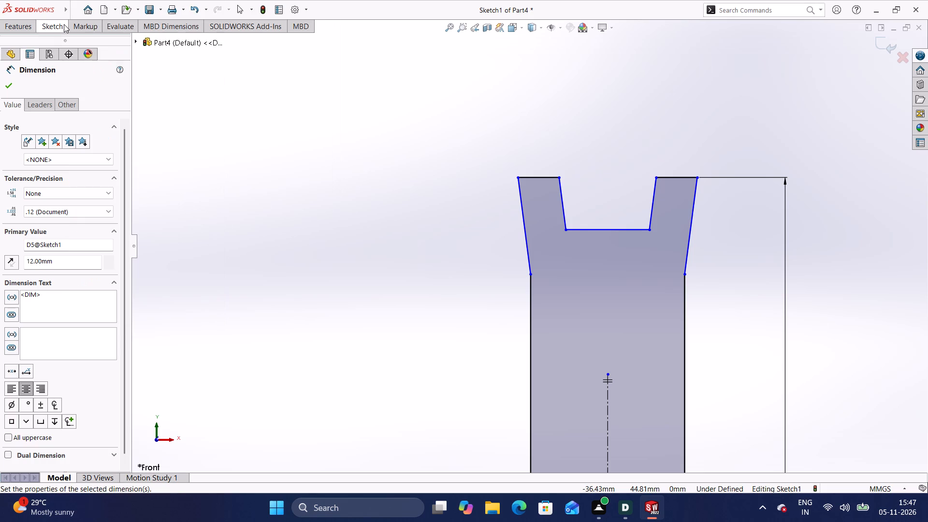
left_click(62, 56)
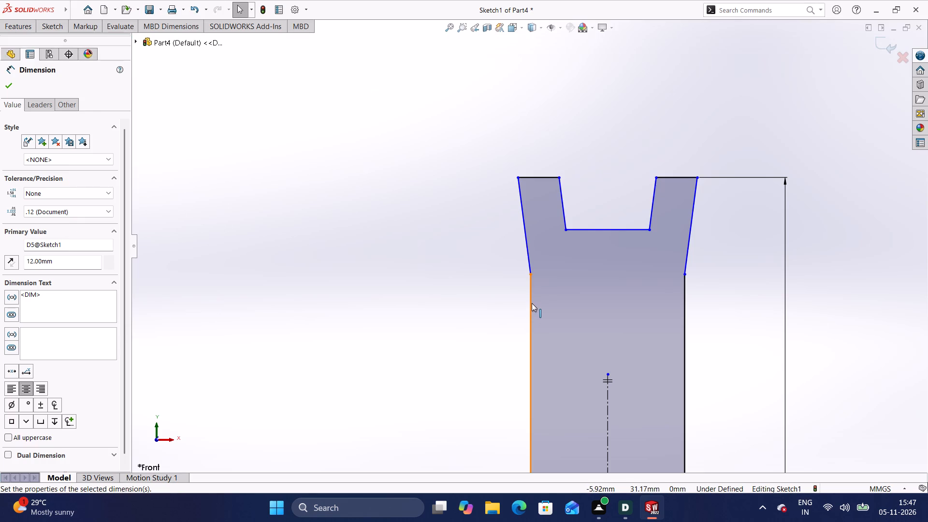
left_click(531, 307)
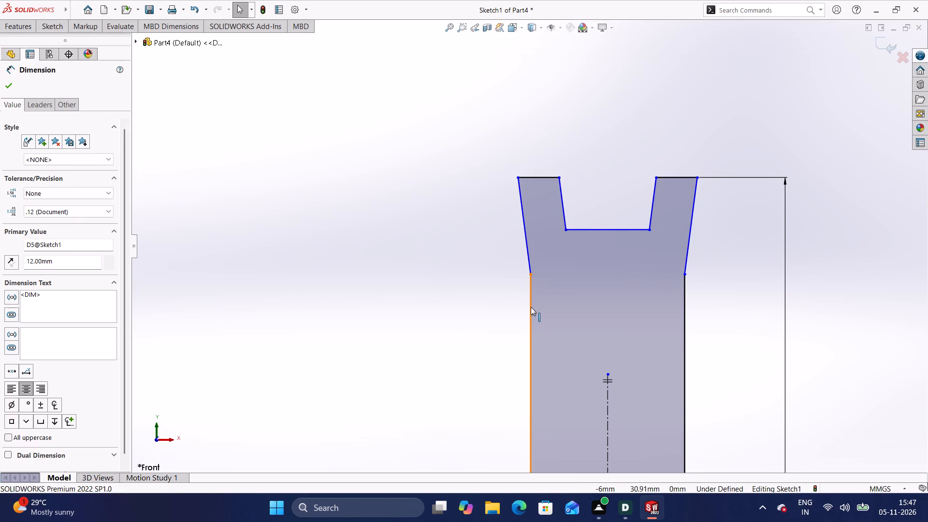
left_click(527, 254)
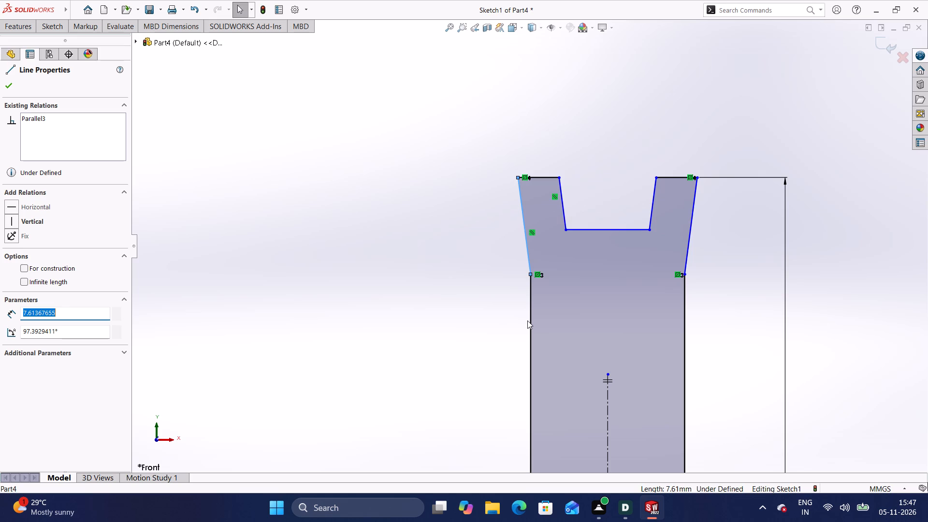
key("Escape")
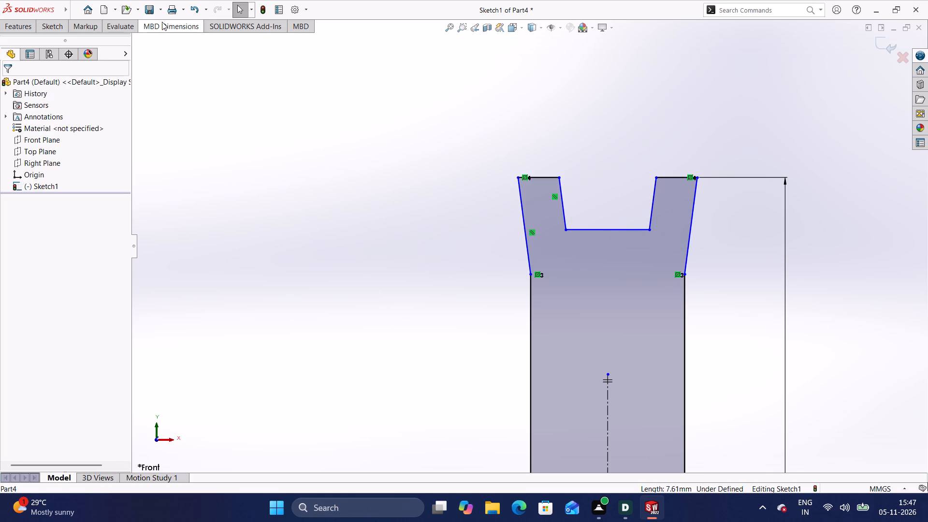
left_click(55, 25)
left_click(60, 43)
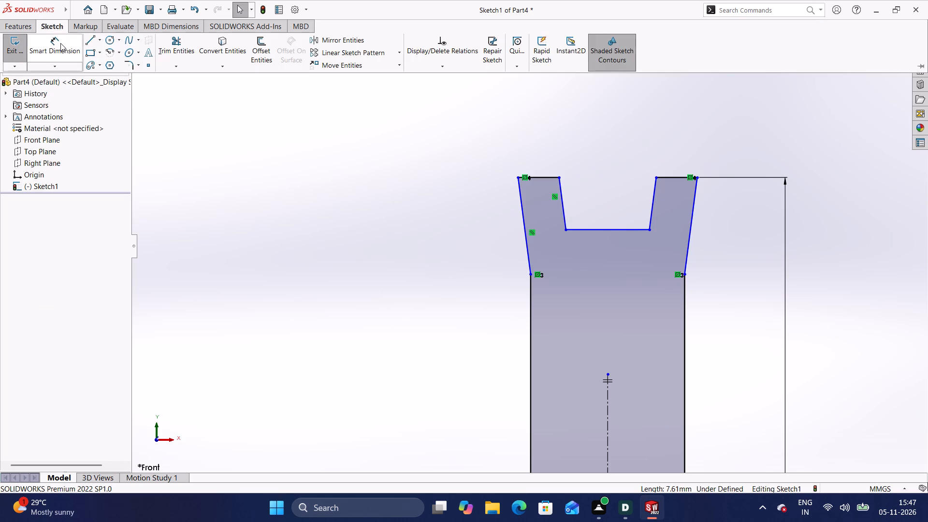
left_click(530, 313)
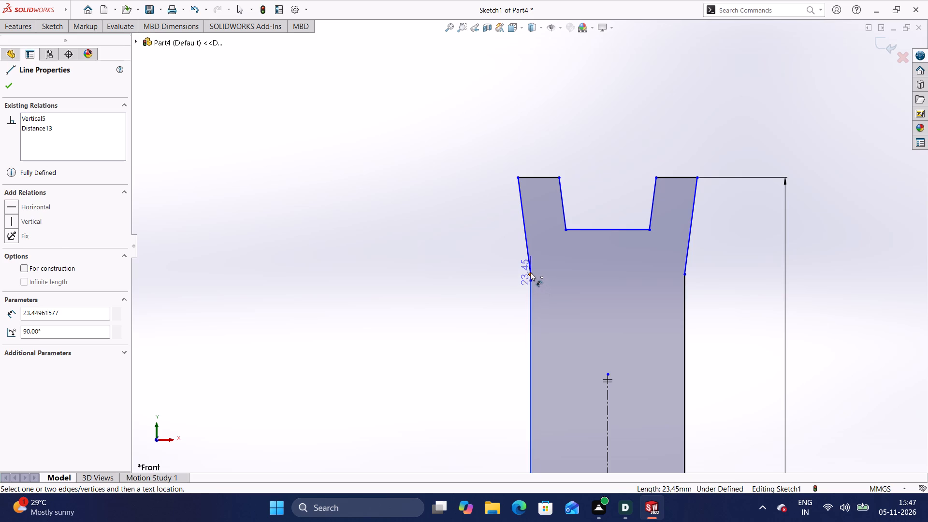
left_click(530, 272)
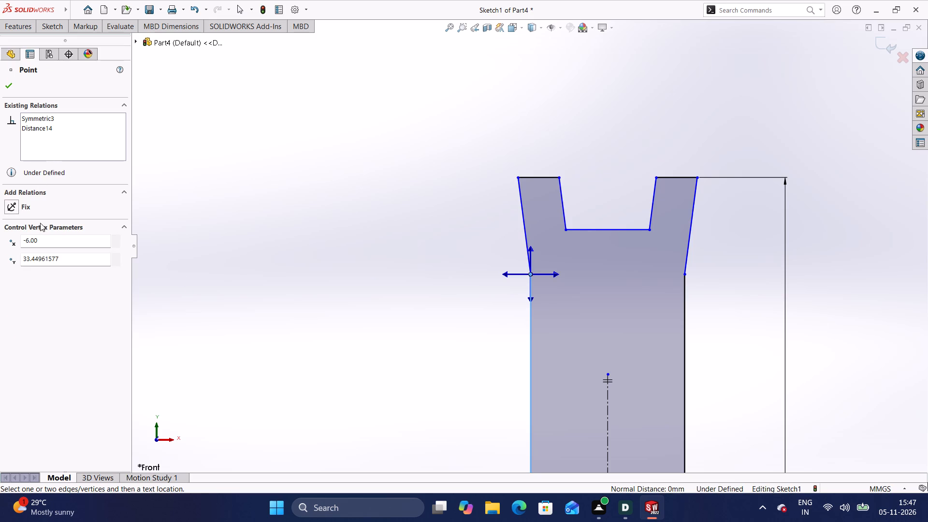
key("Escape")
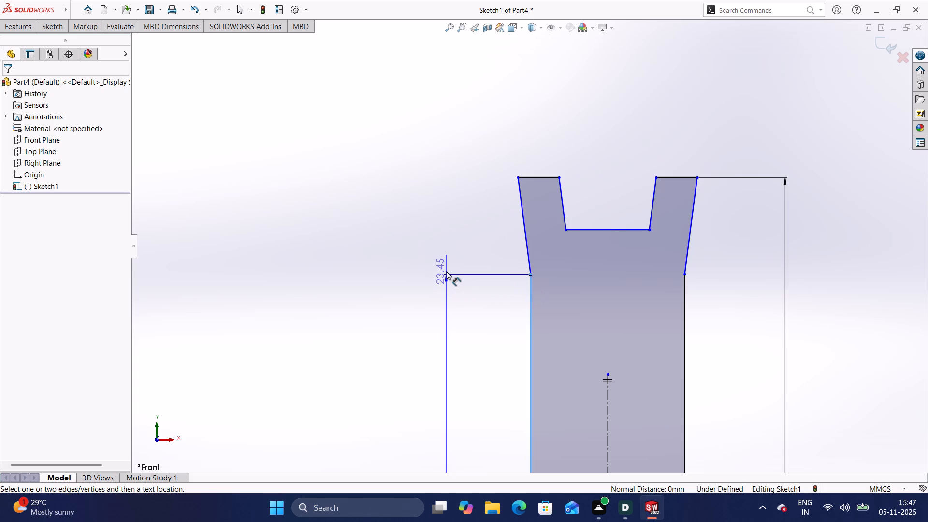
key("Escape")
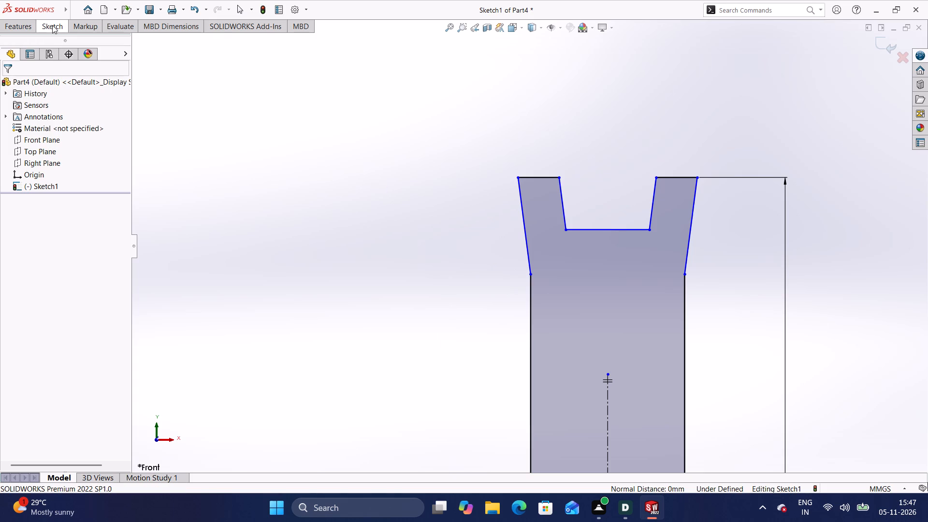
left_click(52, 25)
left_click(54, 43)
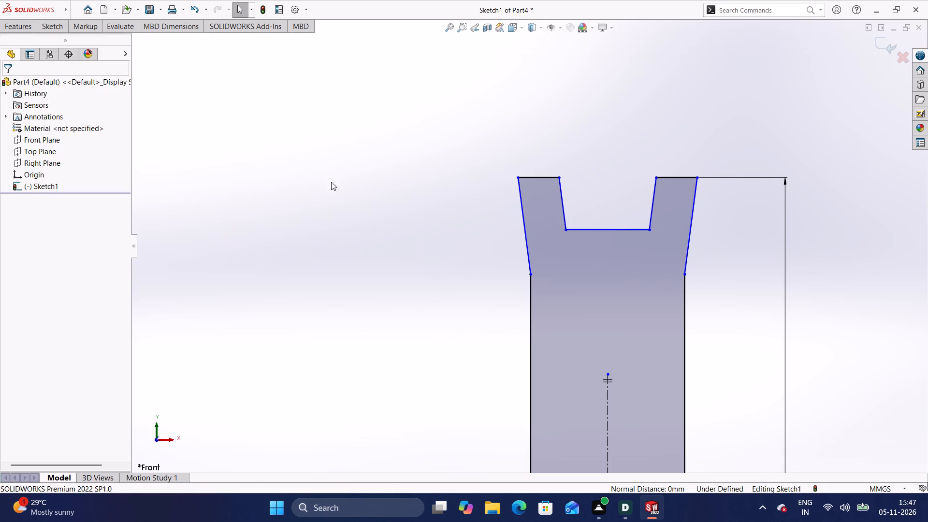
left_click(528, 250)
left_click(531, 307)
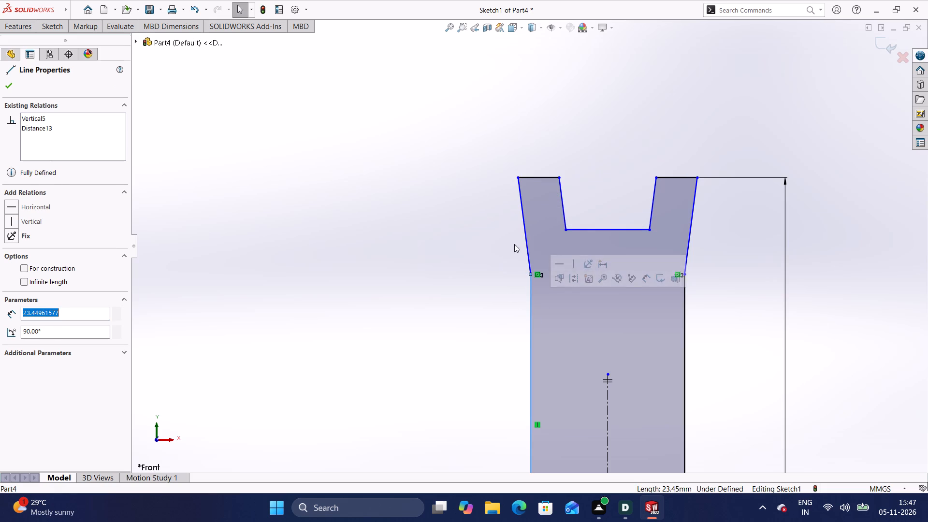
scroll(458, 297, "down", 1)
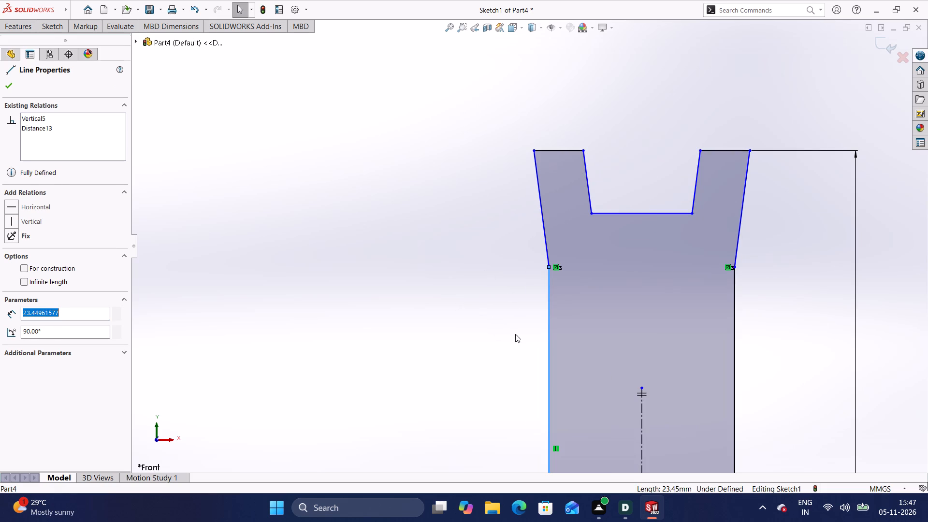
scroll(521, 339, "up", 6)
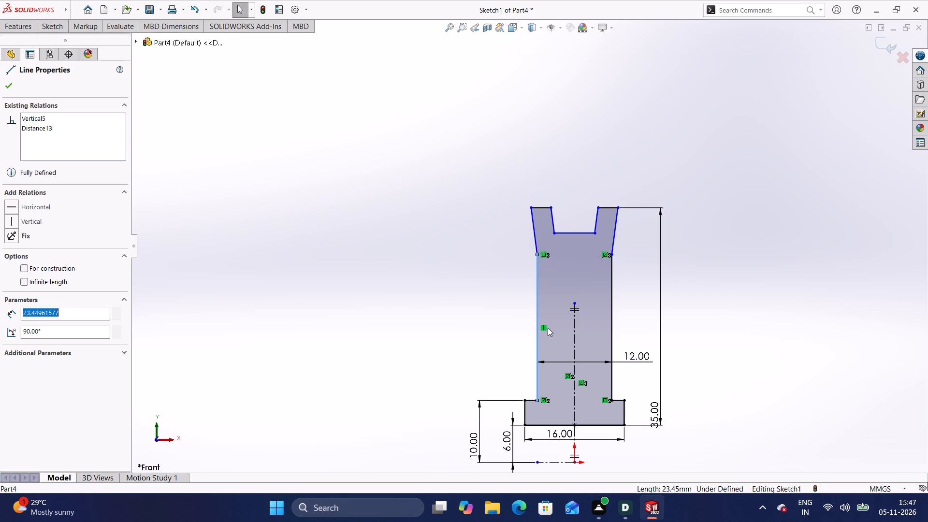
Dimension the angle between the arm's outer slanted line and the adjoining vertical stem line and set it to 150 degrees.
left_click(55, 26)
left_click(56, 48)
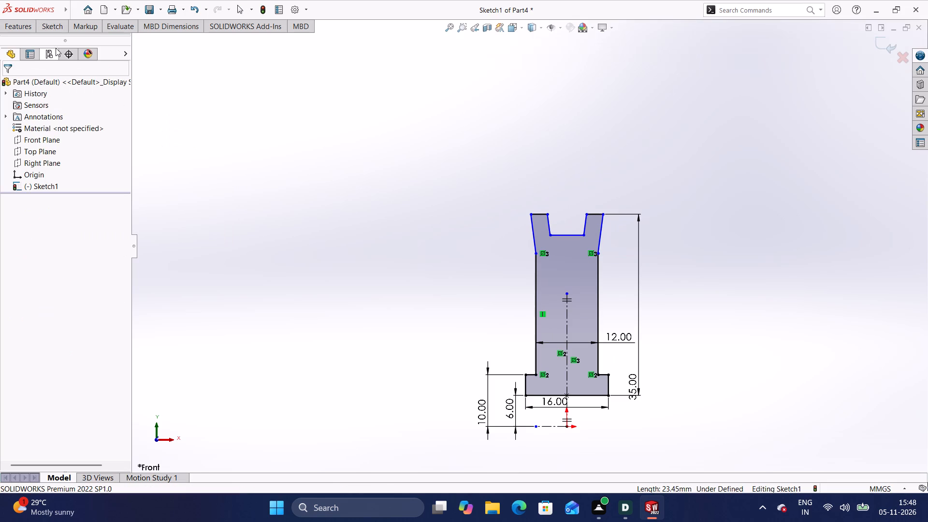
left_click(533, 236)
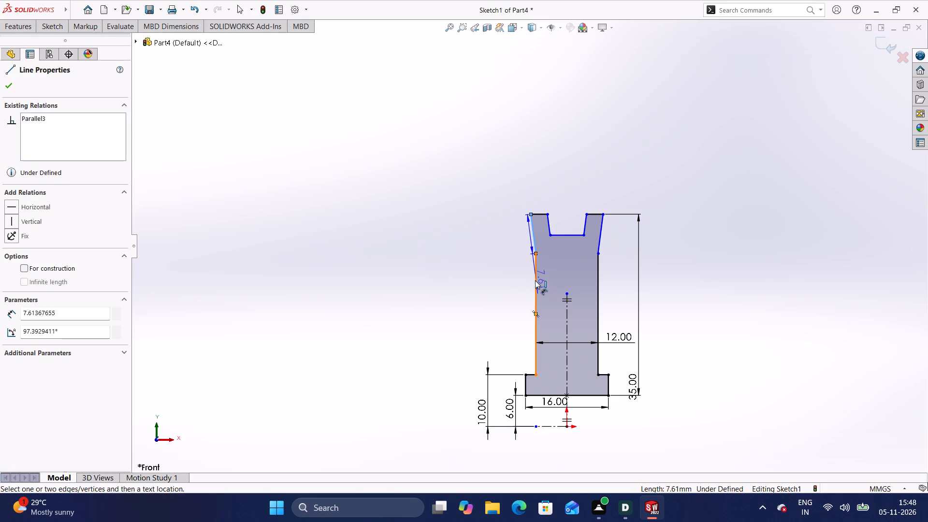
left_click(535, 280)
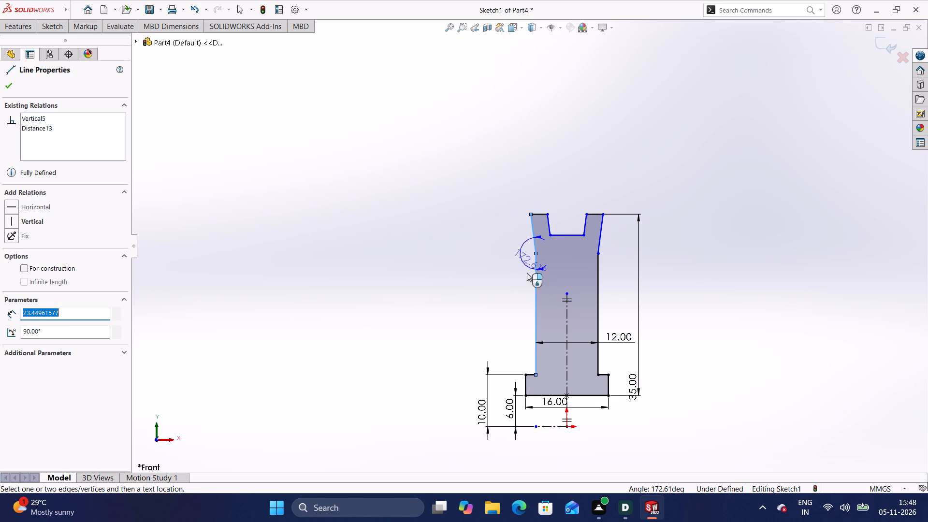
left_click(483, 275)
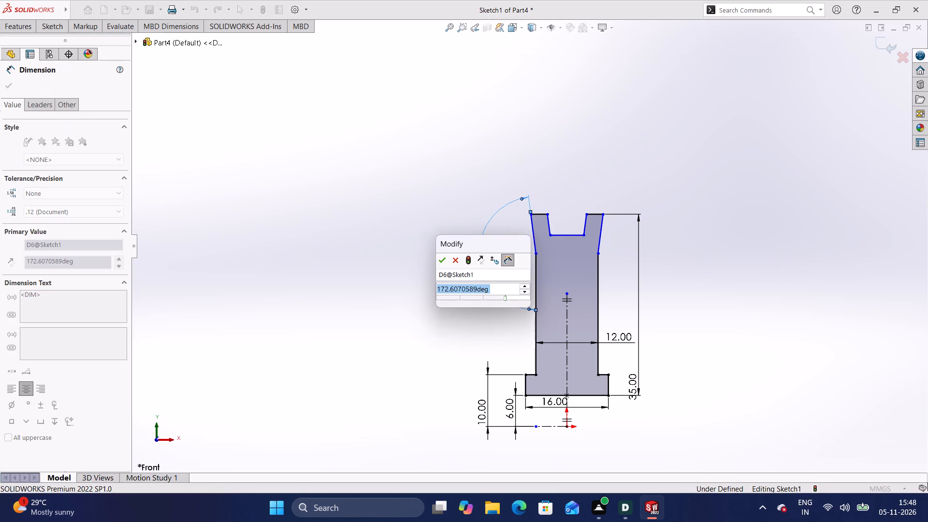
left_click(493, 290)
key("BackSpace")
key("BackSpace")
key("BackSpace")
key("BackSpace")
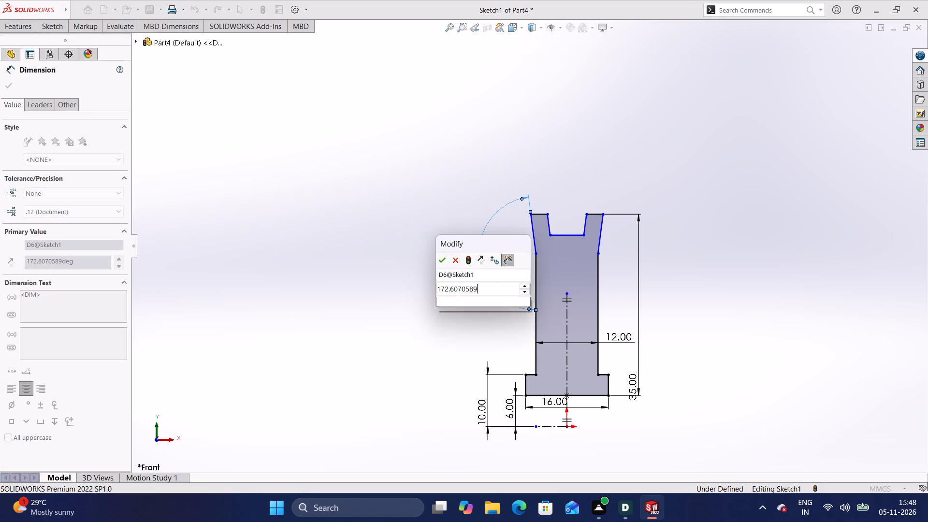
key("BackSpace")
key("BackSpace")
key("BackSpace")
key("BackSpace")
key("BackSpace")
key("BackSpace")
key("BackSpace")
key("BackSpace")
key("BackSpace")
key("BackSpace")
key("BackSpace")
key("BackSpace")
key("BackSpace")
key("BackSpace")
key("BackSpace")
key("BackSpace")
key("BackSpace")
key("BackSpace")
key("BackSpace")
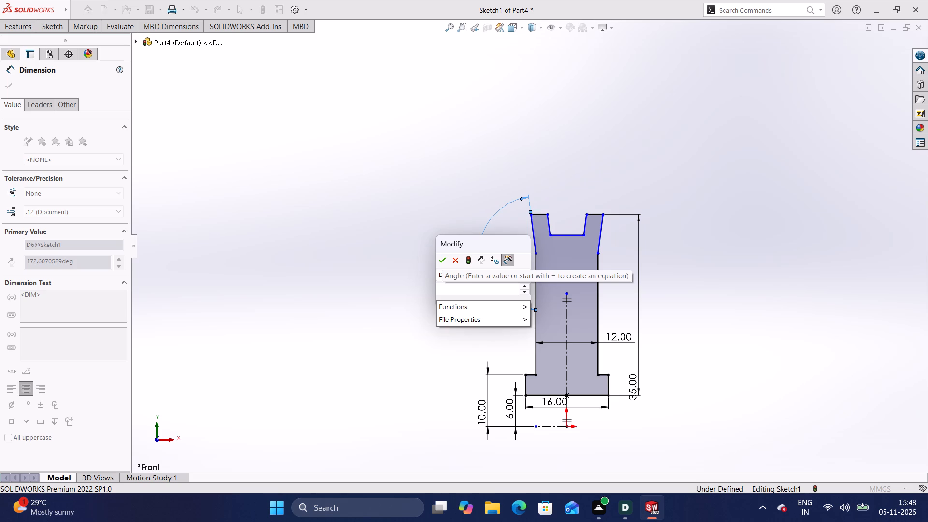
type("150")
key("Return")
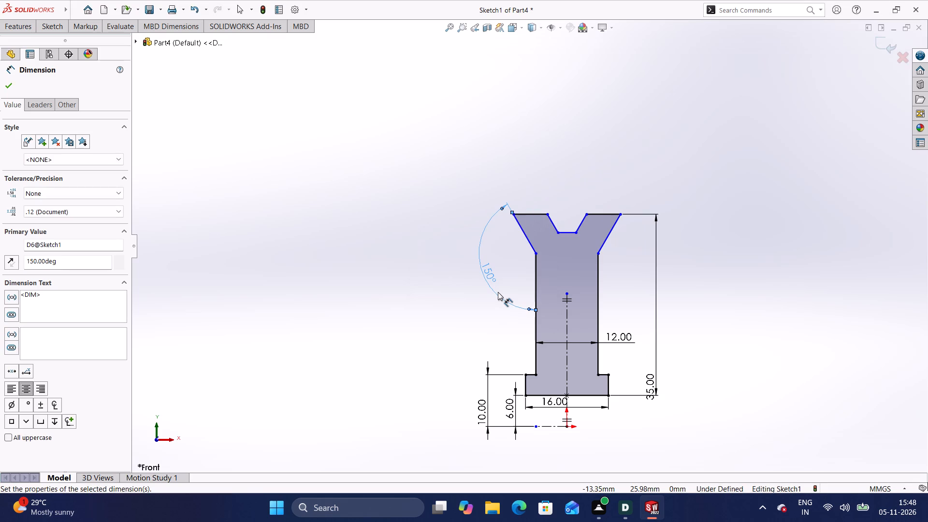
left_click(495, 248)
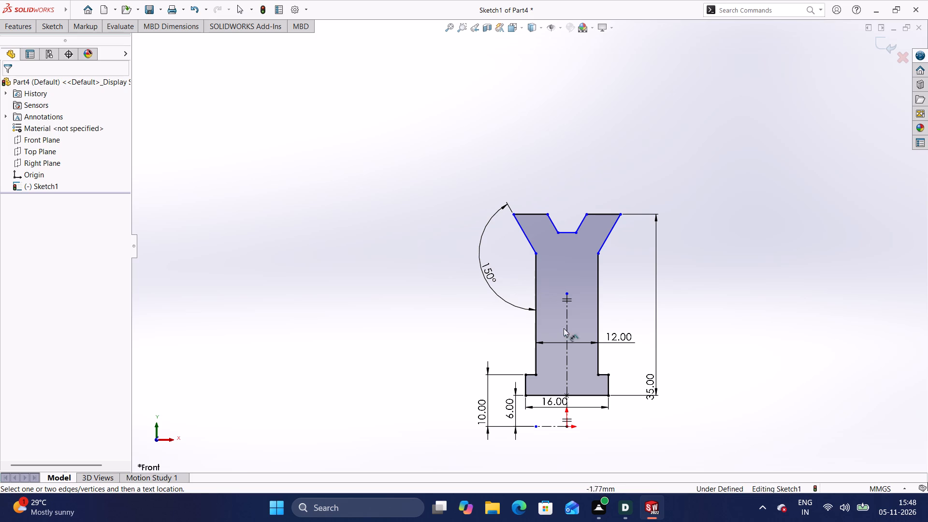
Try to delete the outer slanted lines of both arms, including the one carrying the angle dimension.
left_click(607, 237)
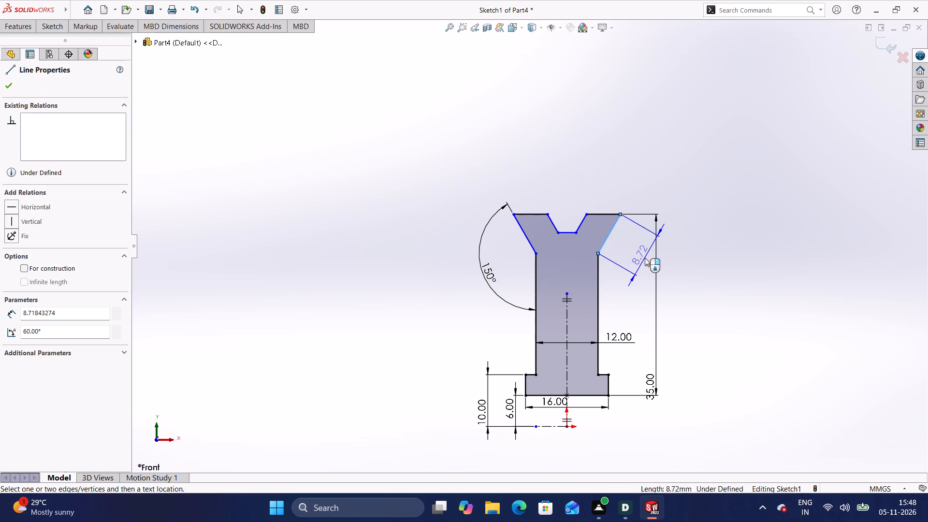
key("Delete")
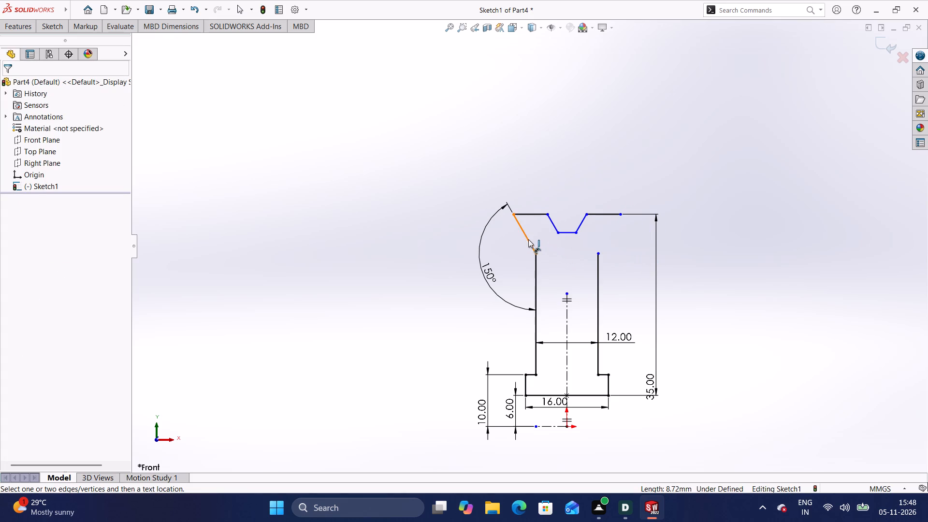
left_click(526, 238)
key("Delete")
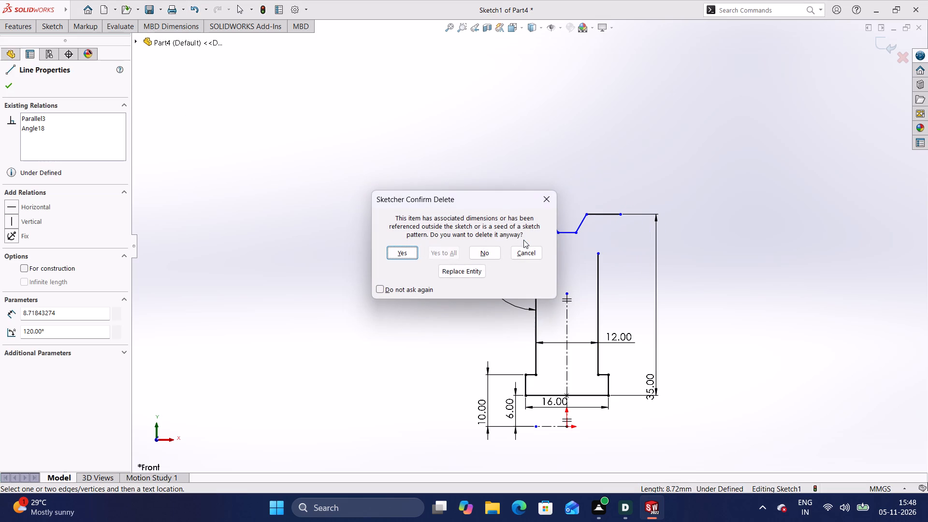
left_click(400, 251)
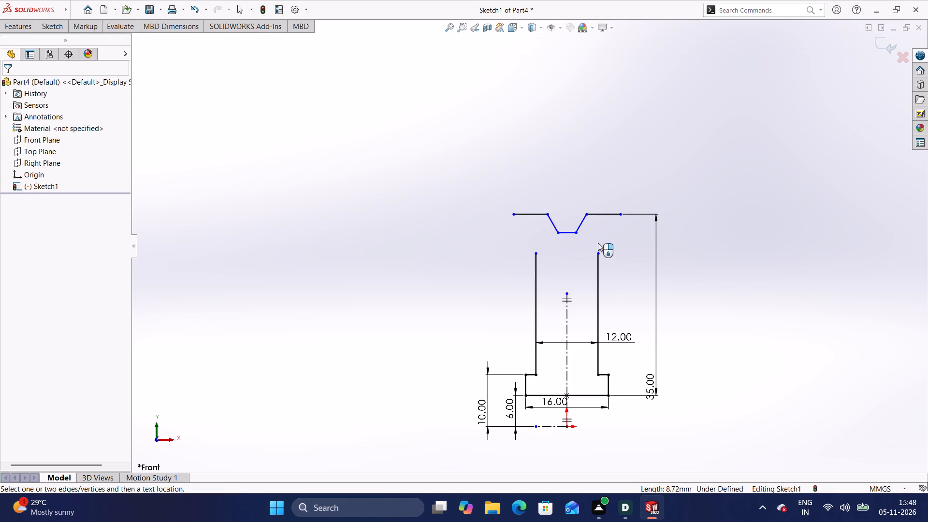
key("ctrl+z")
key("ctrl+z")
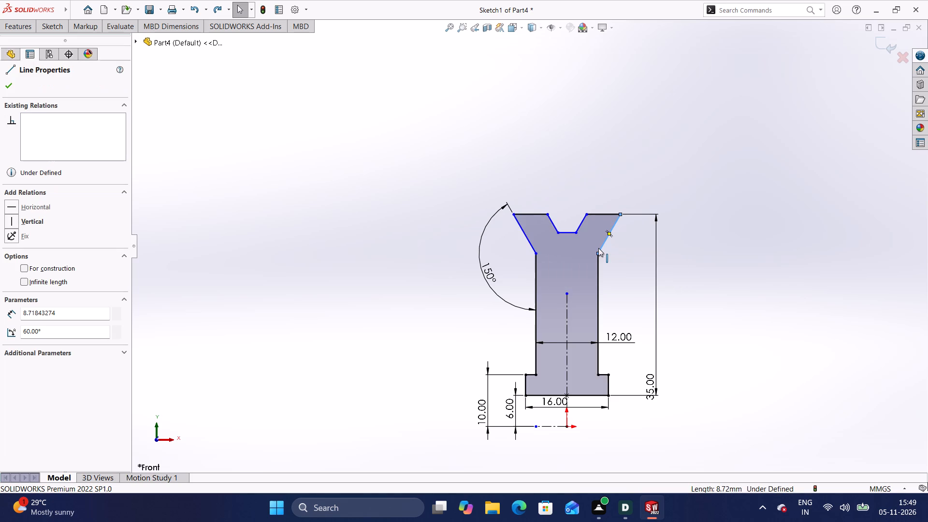
Undo the arm angle, stem width, ledge height, centerline distance and overall height dimensions, plus the base width's 16 mm setting.
key("ctrl+z")
key("ctrl+z")
key("z")
key("ctrl+z")
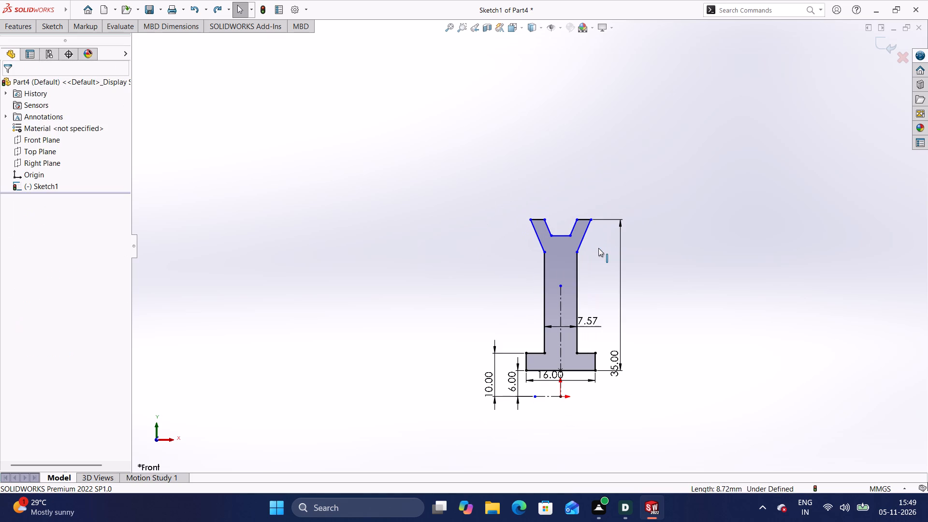
key("ctrl+z")
key("ctrl+z")
key("ctrl+z")
key("ctrl+z")
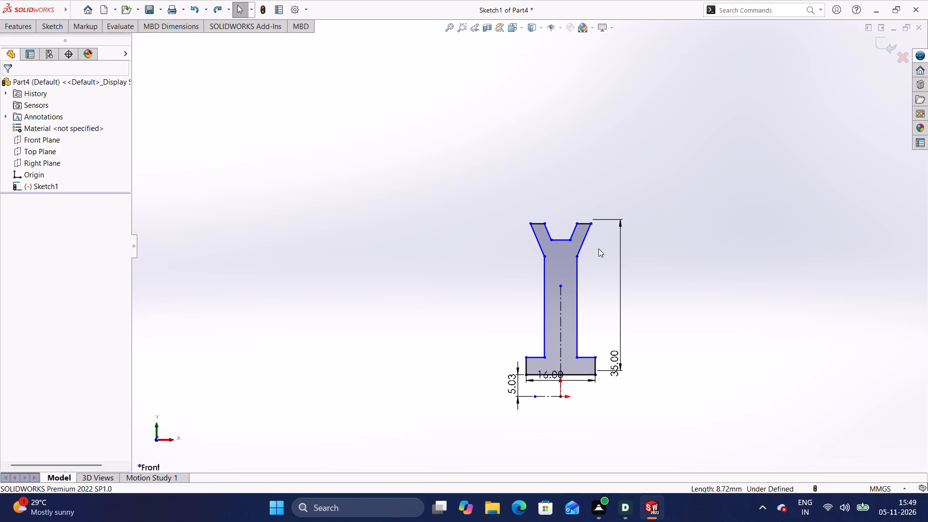
key("ctrl+z")
key("ctrl+z")
key("ctrl+z")
key("ctrl+z")
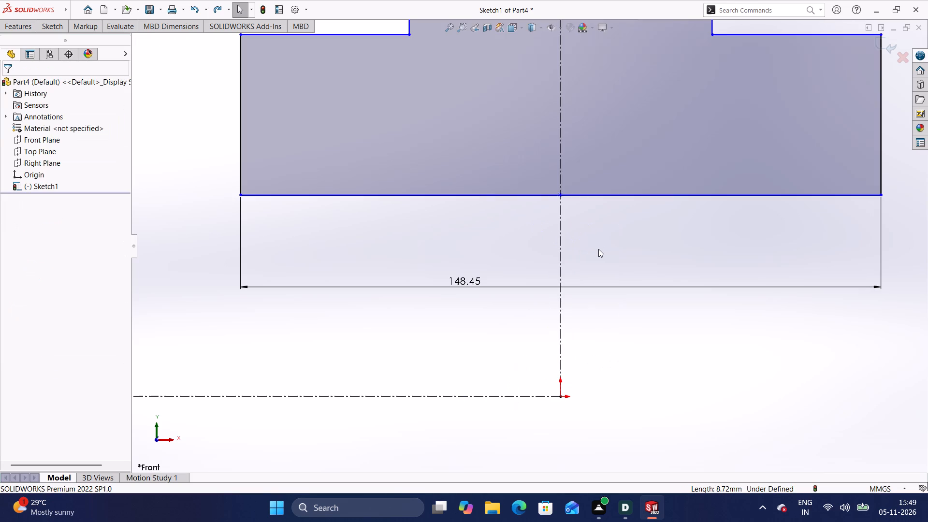
key("ctrl+z")
key("ctrl+z")
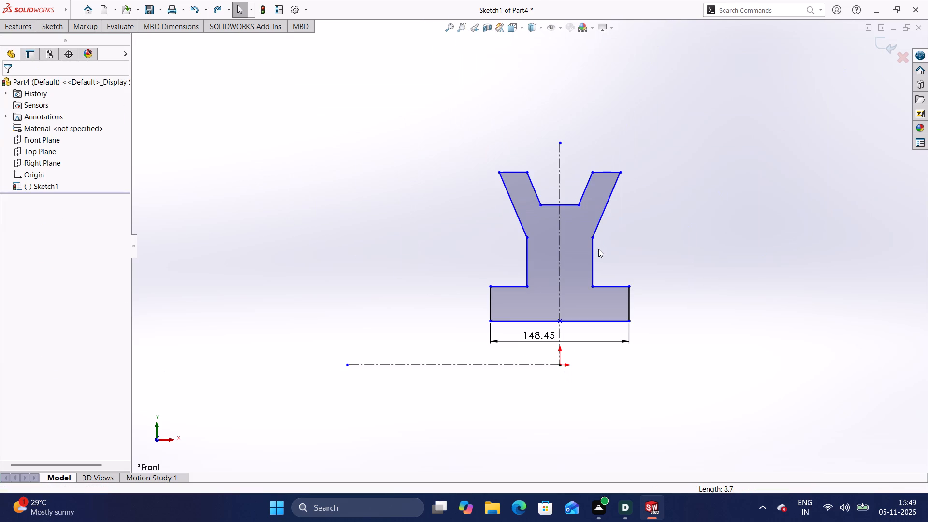
Undo the base width dimension and all Y-profile lines above the base, leaving the horizontal base line and the two centerlines.
key("ctrl+z")
key("ctrl+z")
key("ctrl+z")
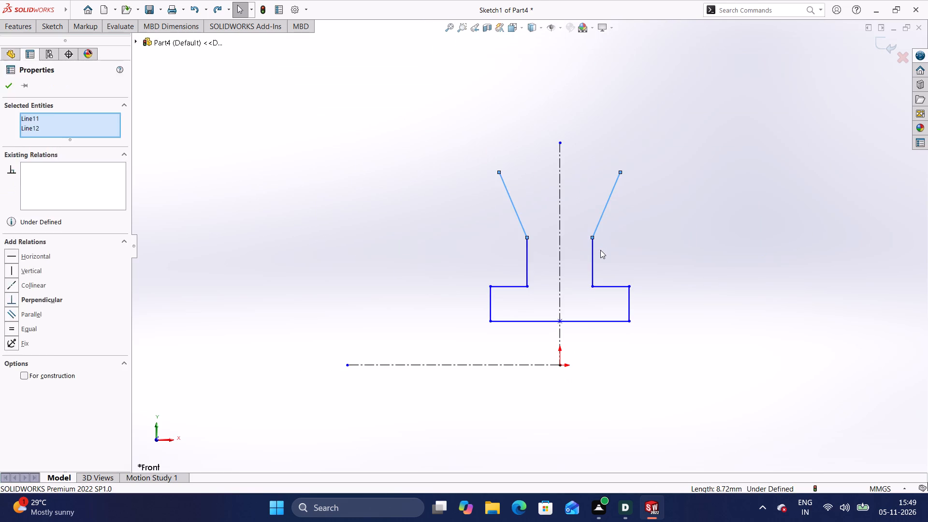
key("ctrl+z")
key("ctrl+z")
key("ctrl+z")
key("ctrl+z")
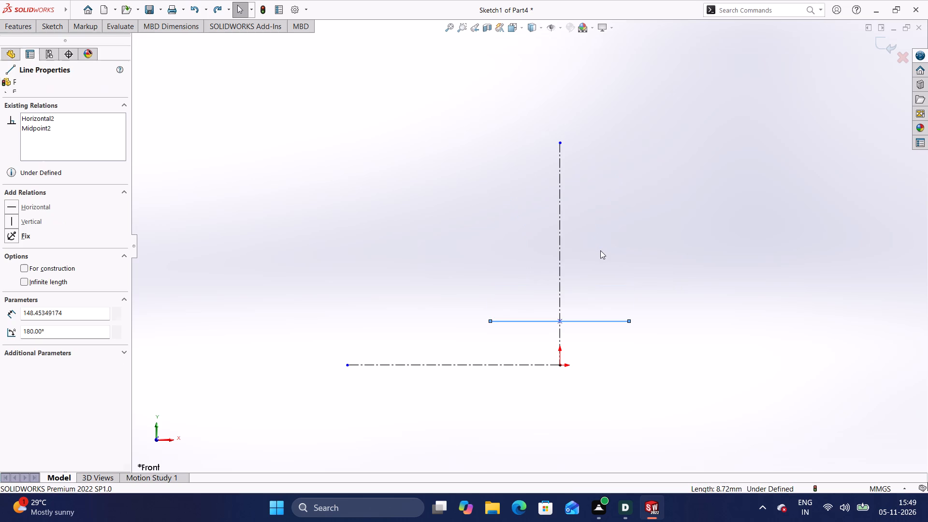
key("Escape")
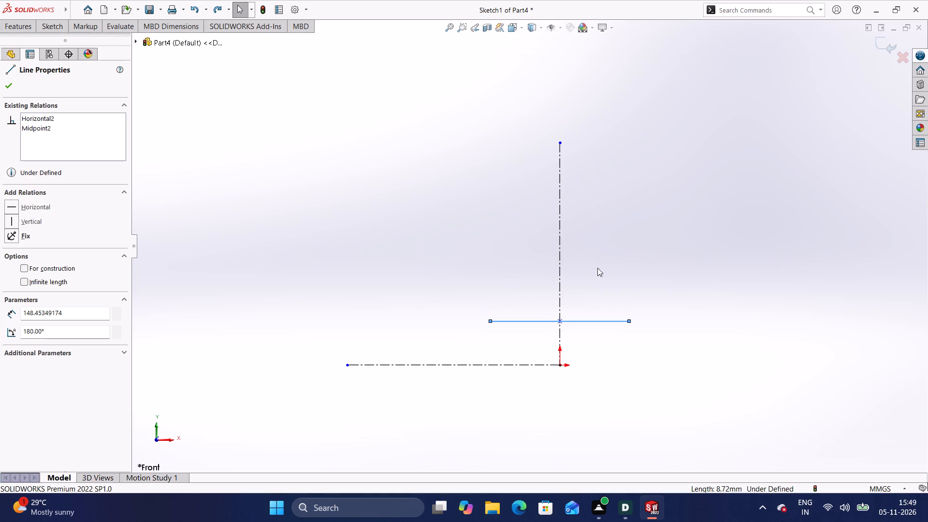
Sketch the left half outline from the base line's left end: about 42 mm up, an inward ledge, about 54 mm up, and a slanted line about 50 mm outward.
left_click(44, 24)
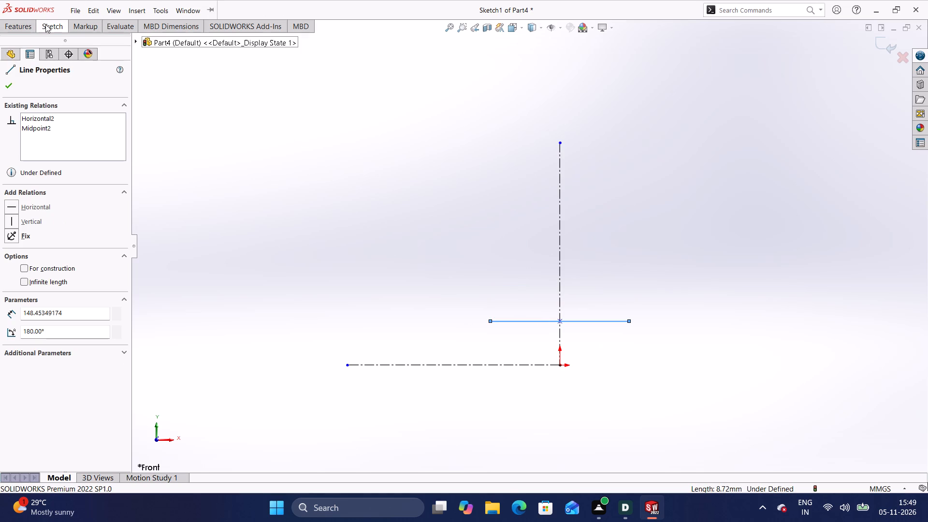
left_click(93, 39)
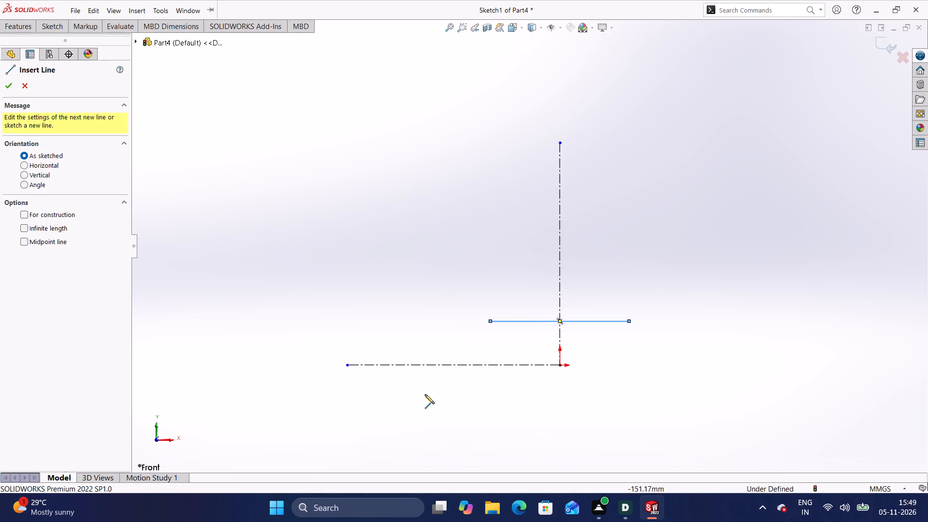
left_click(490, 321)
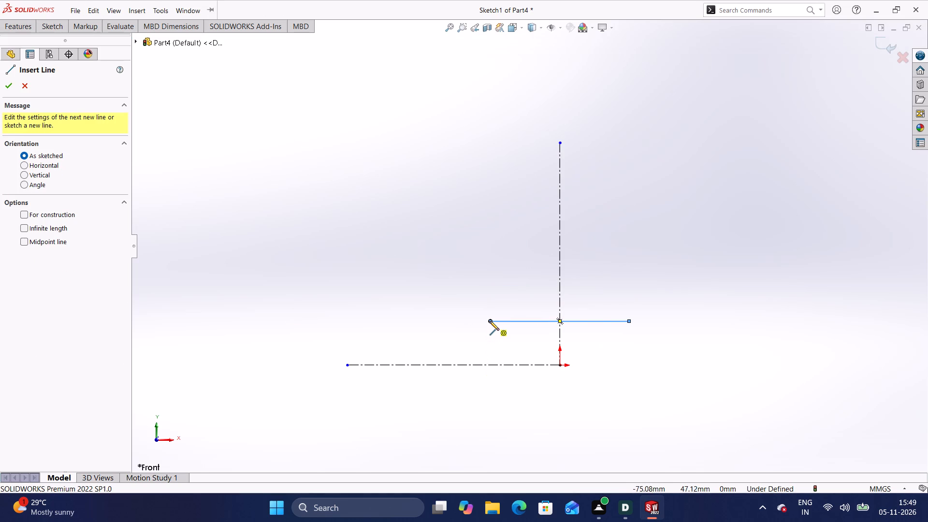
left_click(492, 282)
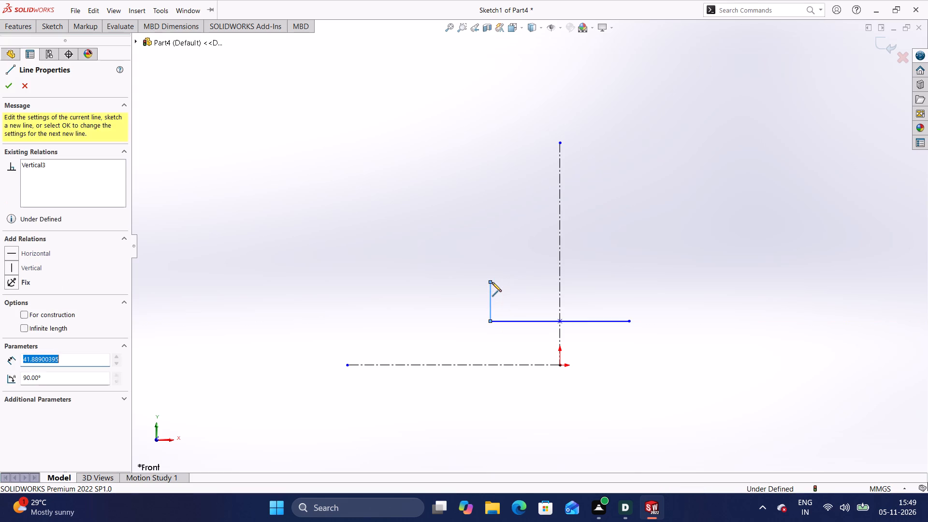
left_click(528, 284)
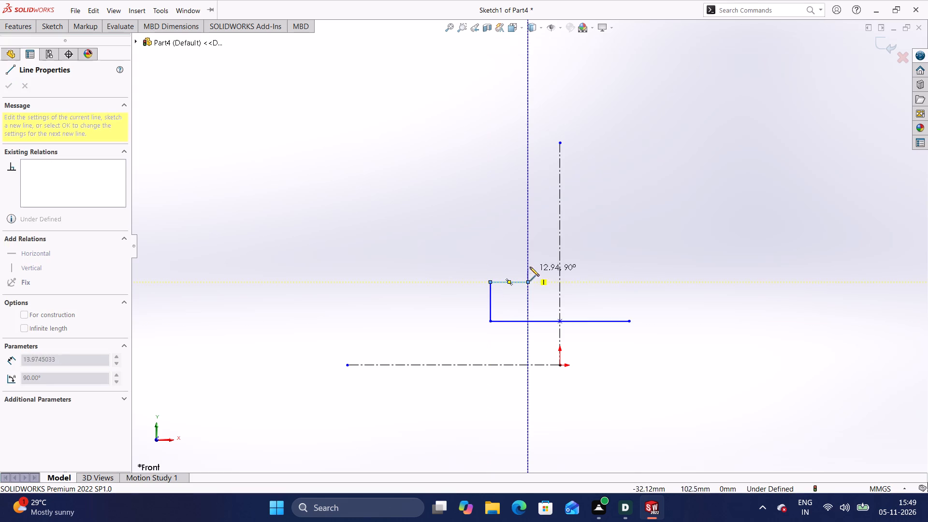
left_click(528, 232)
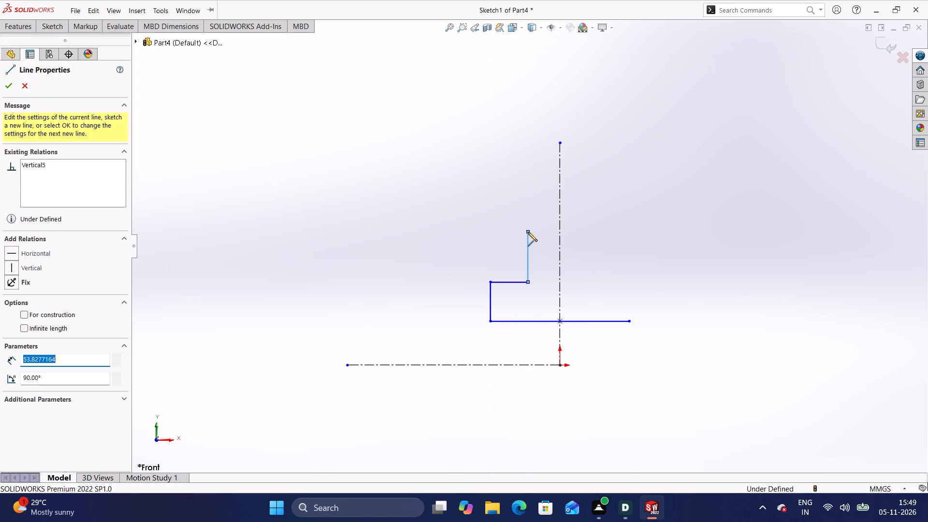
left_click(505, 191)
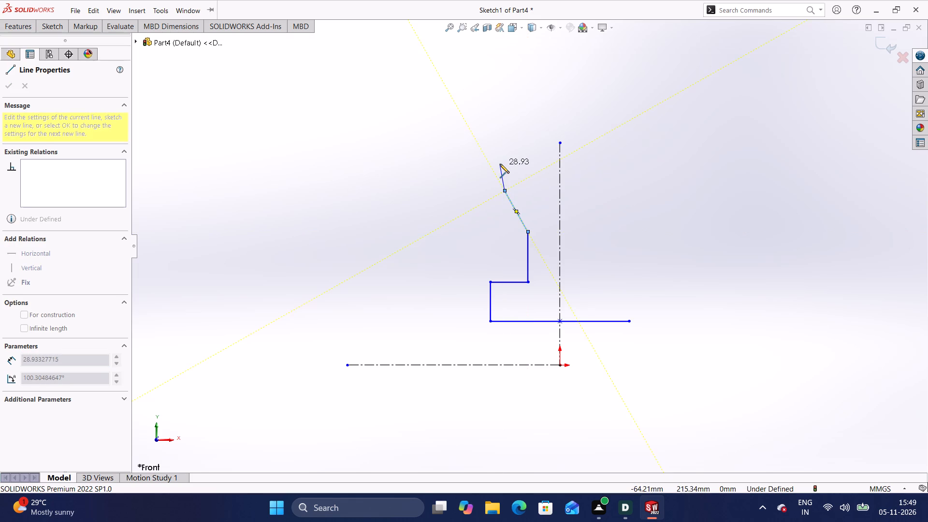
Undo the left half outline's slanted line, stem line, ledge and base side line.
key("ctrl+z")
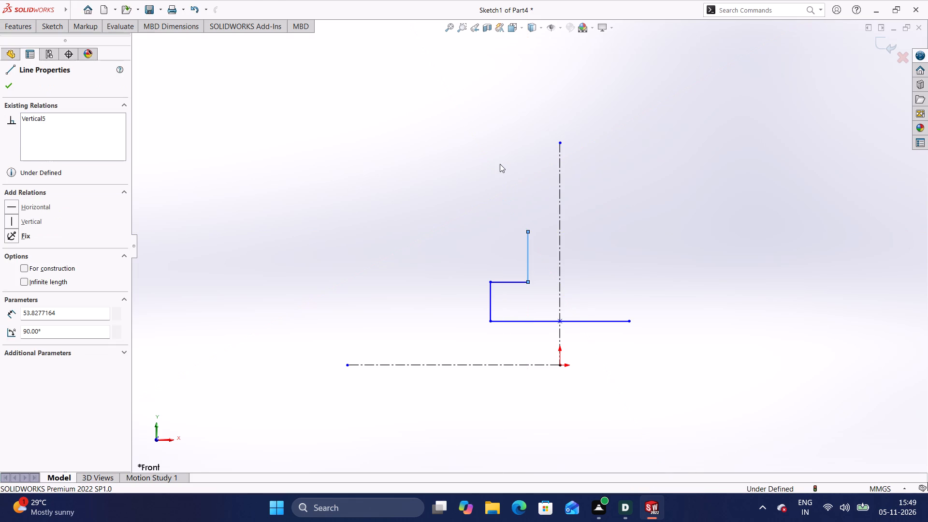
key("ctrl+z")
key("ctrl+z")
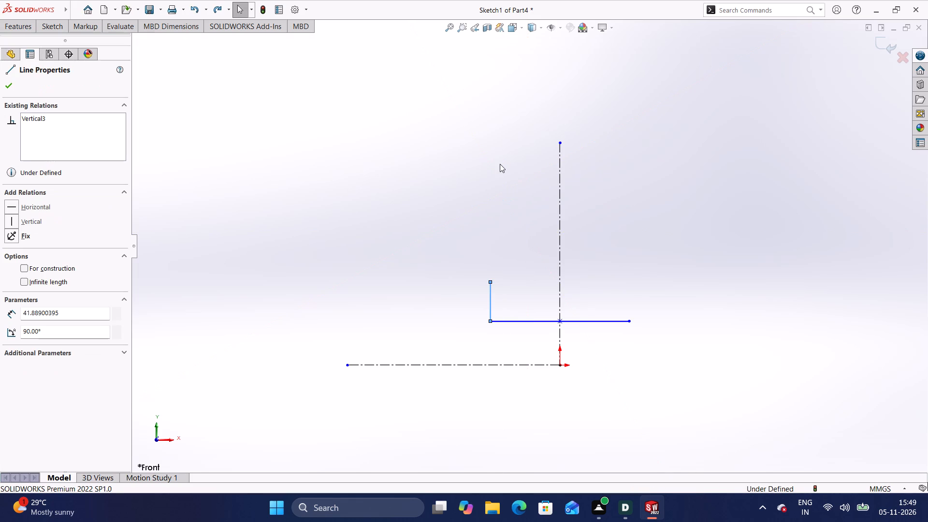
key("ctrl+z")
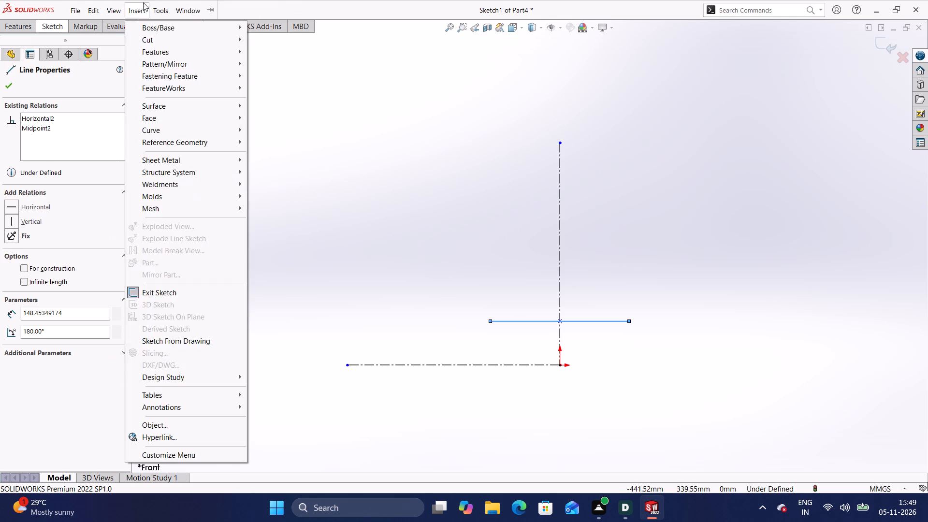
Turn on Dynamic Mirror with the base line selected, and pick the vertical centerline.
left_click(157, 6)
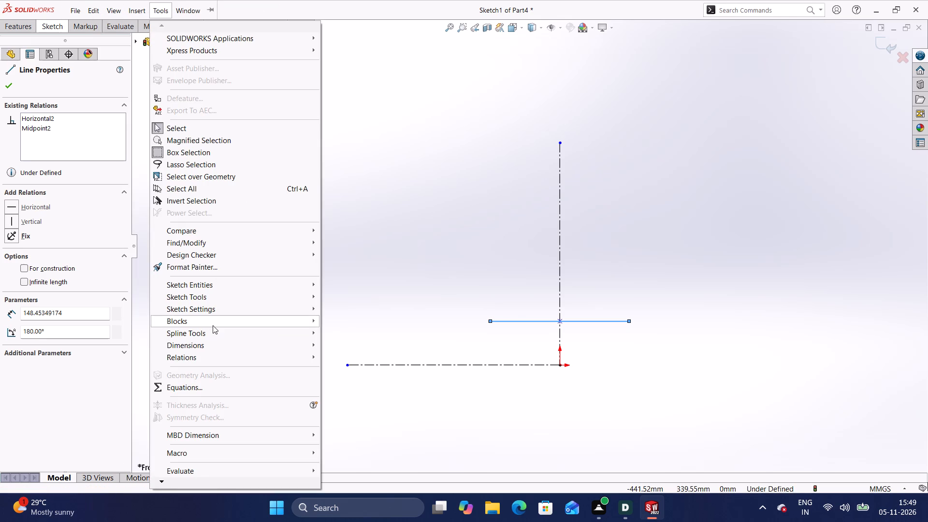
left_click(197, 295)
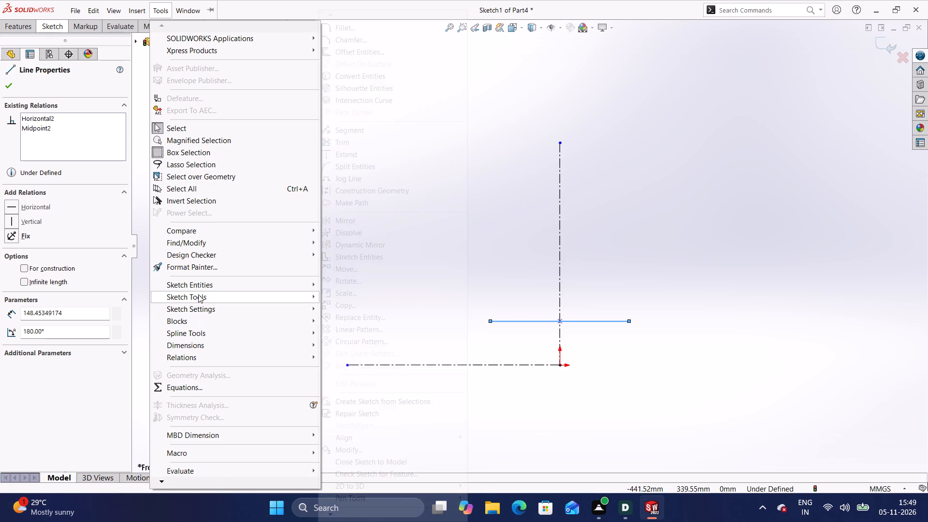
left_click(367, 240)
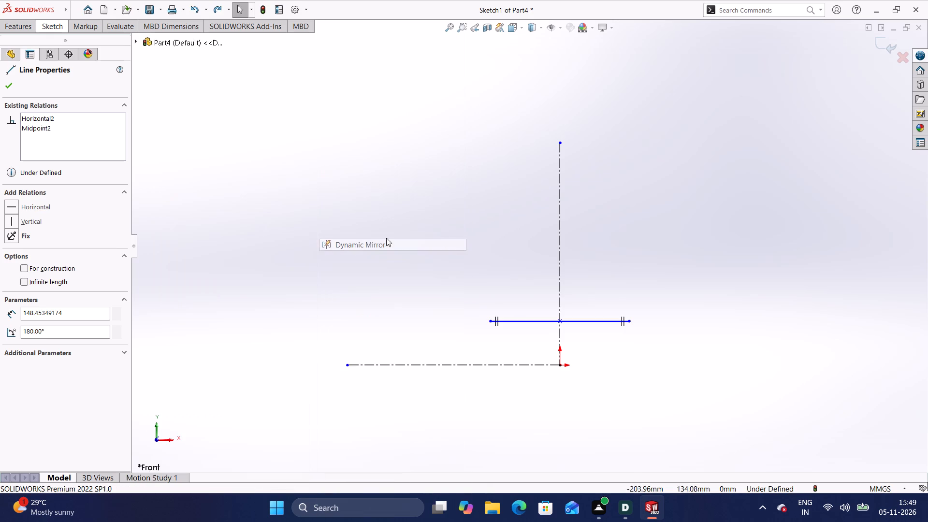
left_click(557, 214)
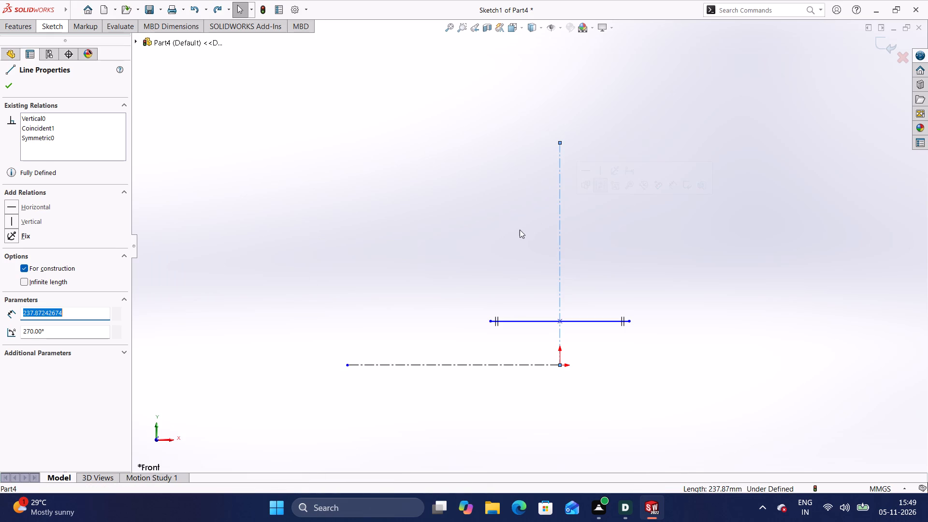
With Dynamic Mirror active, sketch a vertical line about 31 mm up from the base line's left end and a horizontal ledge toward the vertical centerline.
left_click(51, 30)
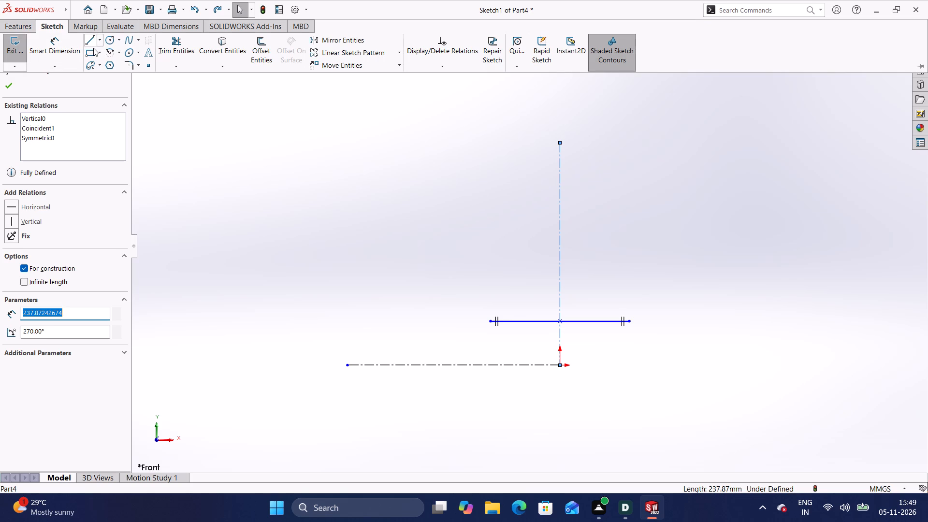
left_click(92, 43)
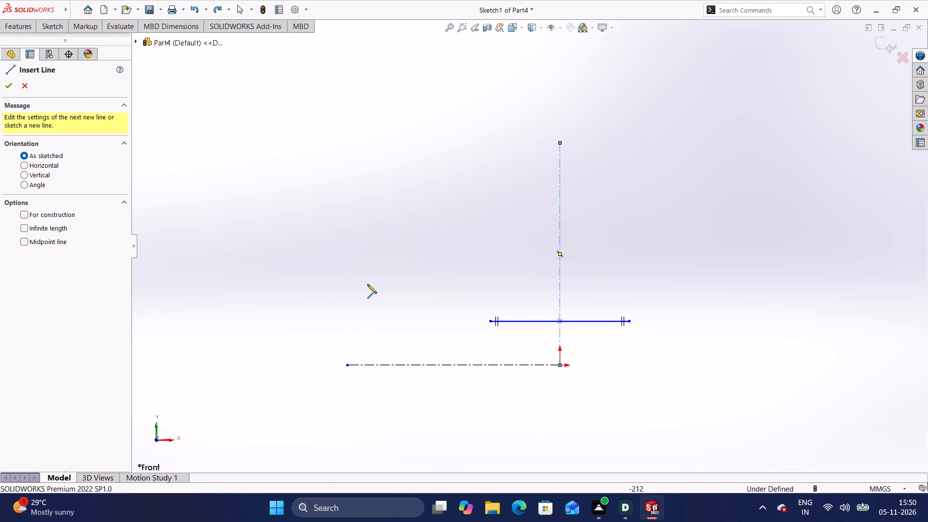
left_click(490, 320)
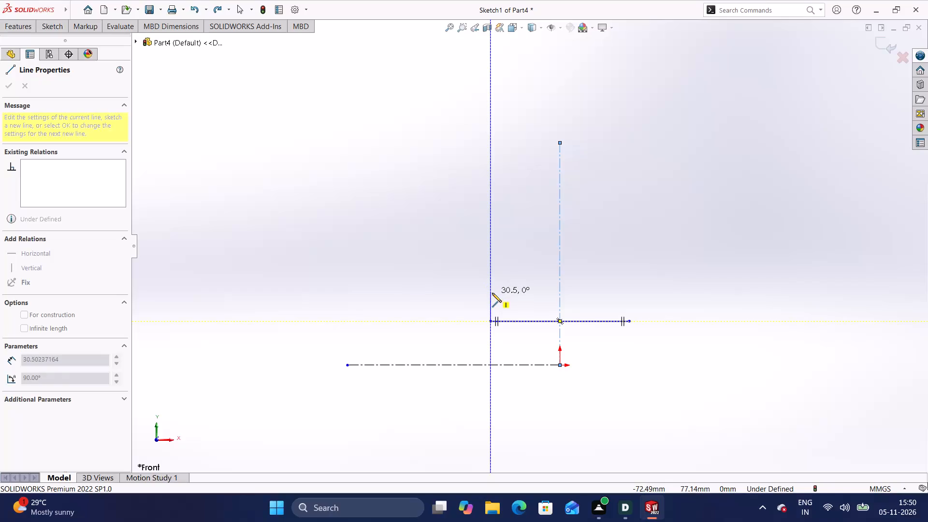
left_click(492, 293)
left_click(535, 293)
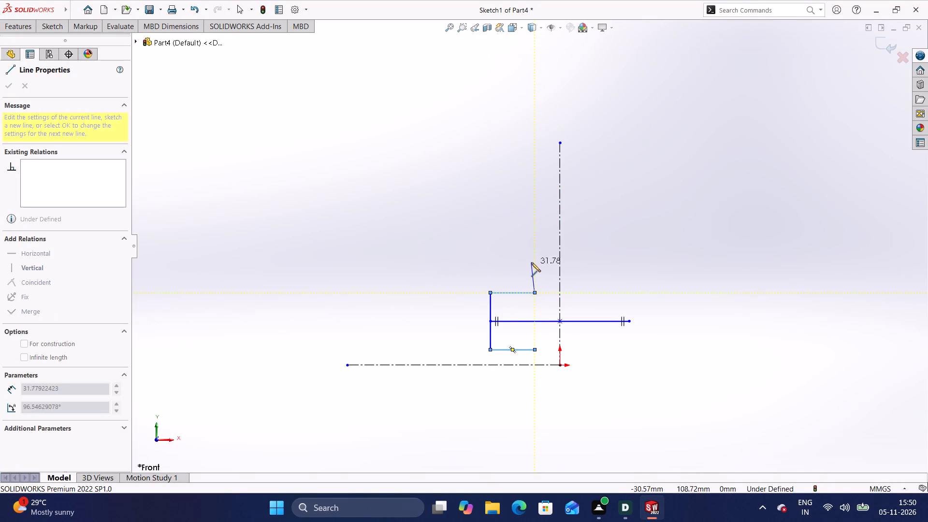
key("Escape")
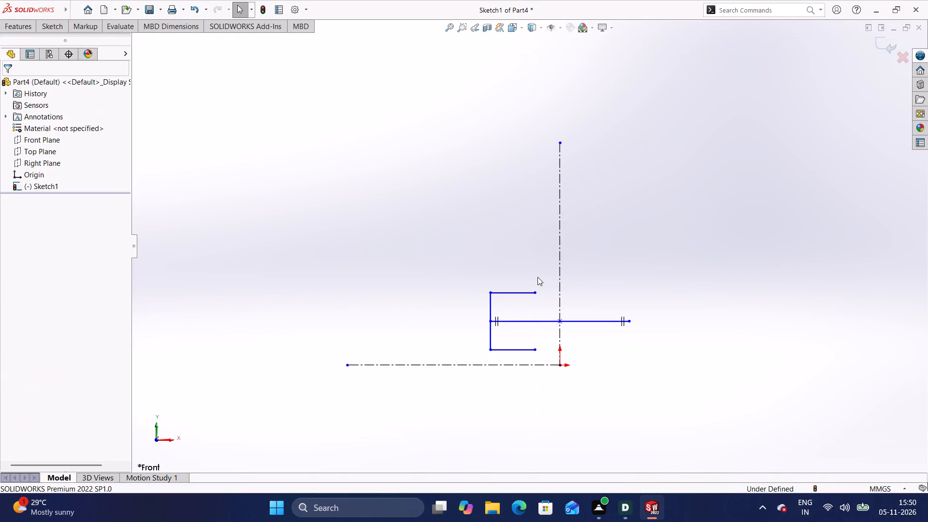
Undo the mirrored side and ledge lines, the dynamic mirroring, the base line and both centerlines, back to an empty sketch.
key("ctrl+z")
key("ctrl+z")
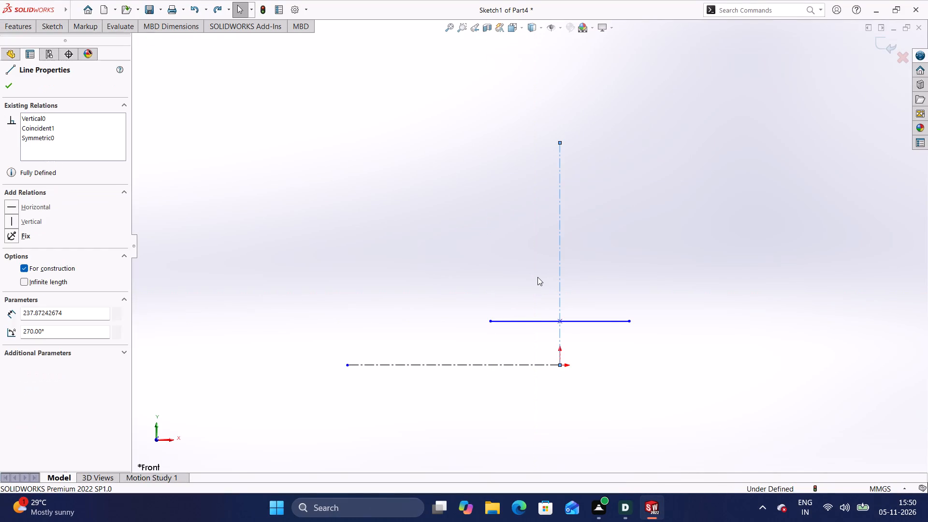
key("ctrl+z")
key("ctrl+z")
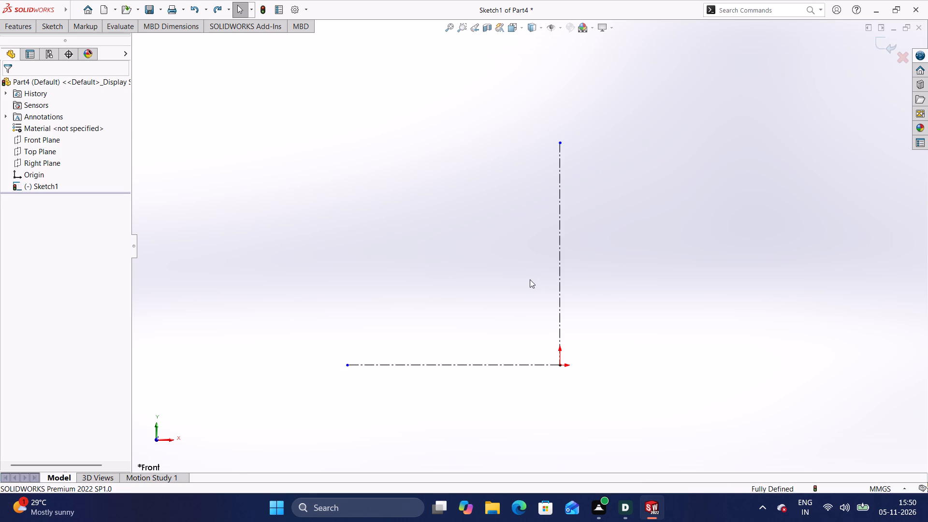
key("ctrl+z")
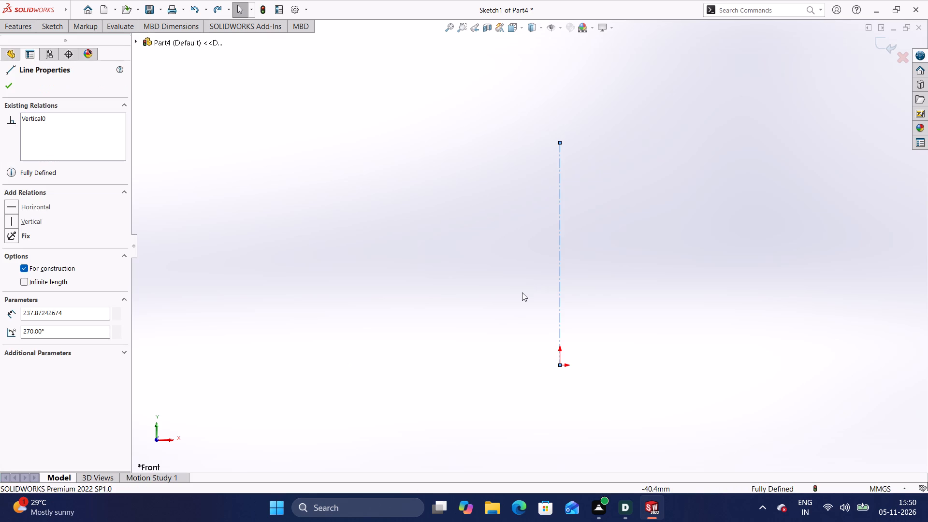
key("ctrl+z")
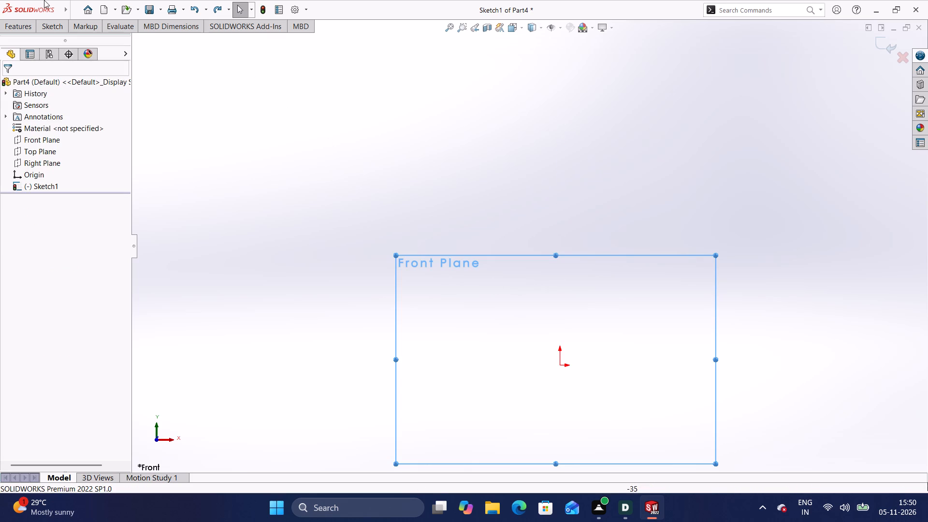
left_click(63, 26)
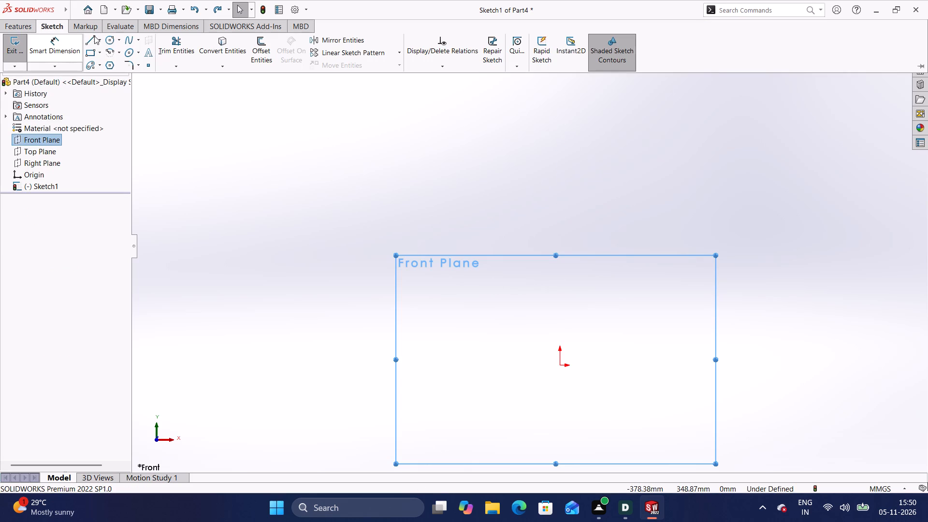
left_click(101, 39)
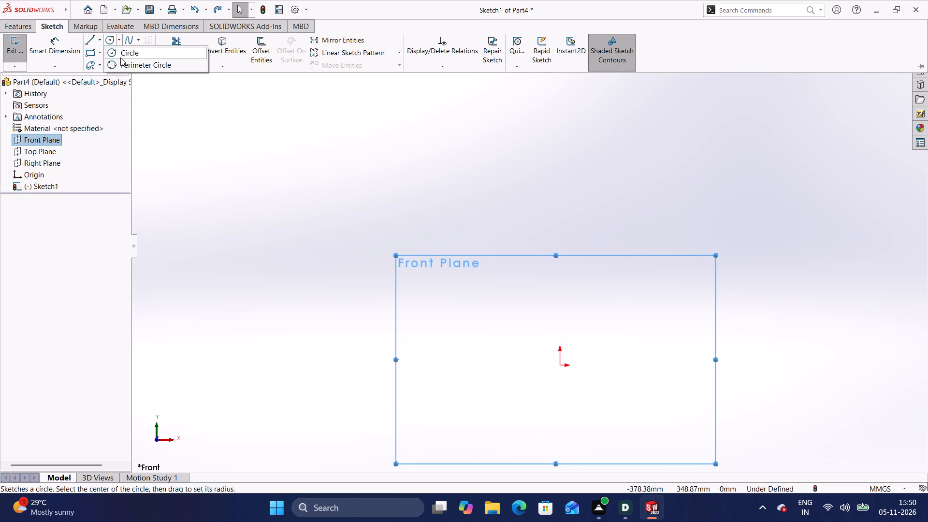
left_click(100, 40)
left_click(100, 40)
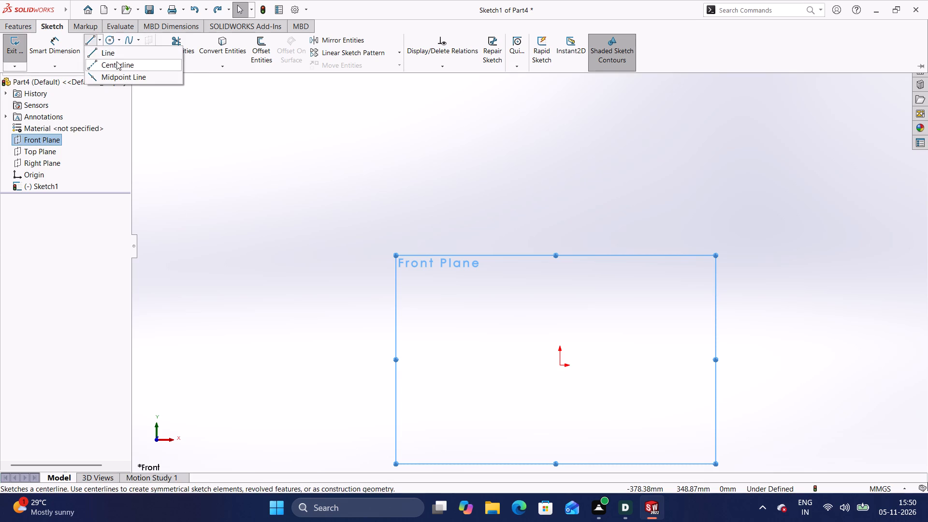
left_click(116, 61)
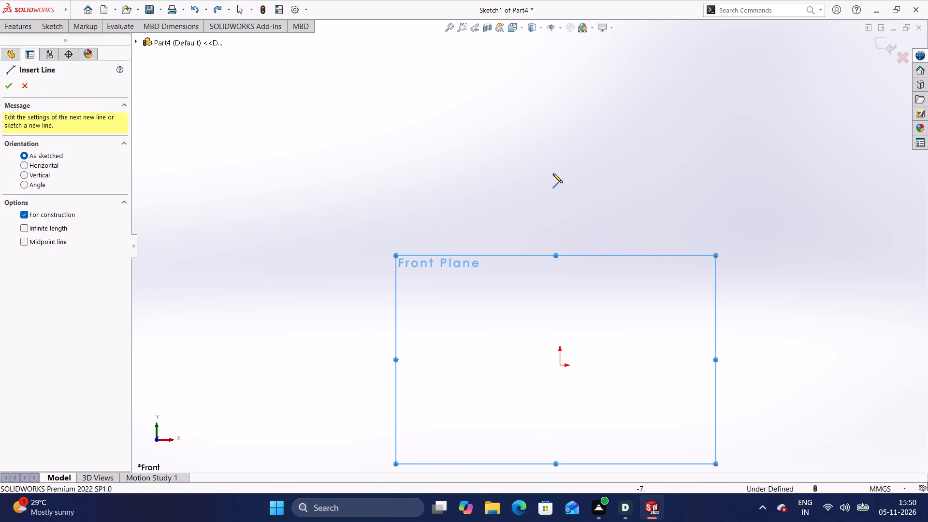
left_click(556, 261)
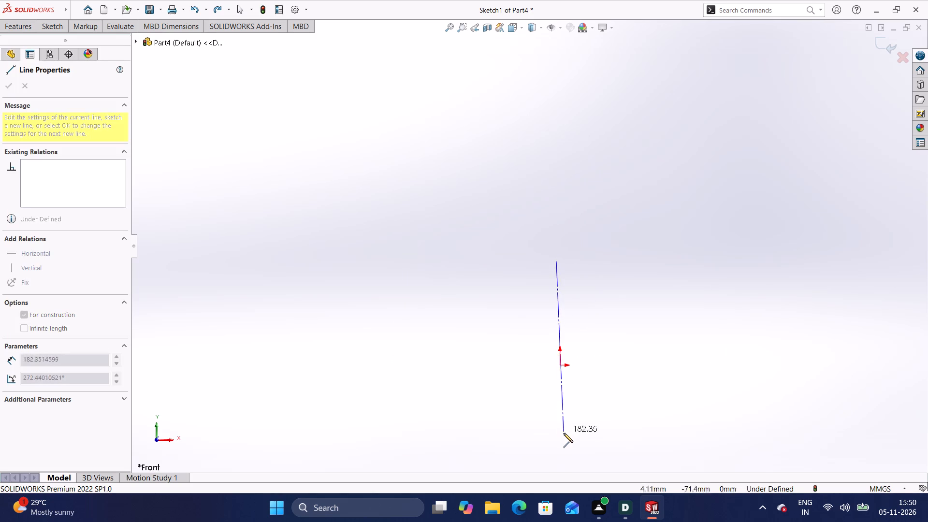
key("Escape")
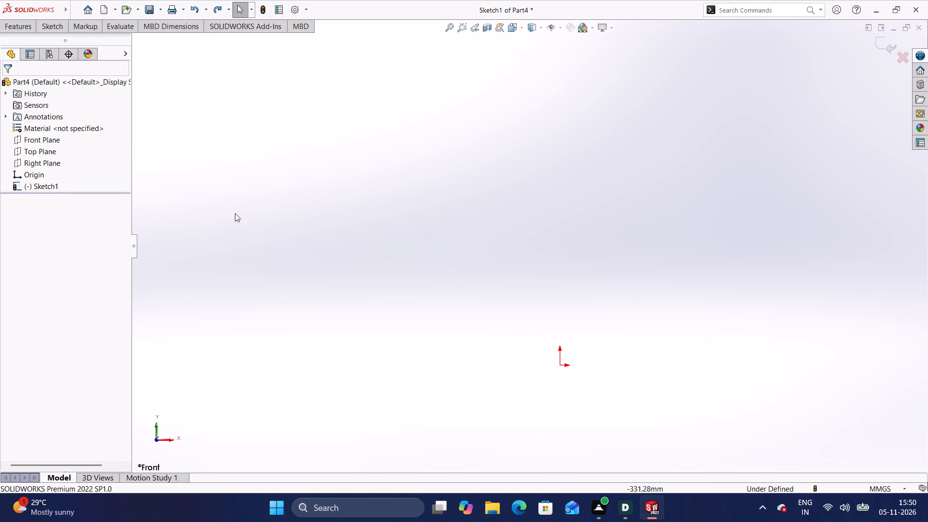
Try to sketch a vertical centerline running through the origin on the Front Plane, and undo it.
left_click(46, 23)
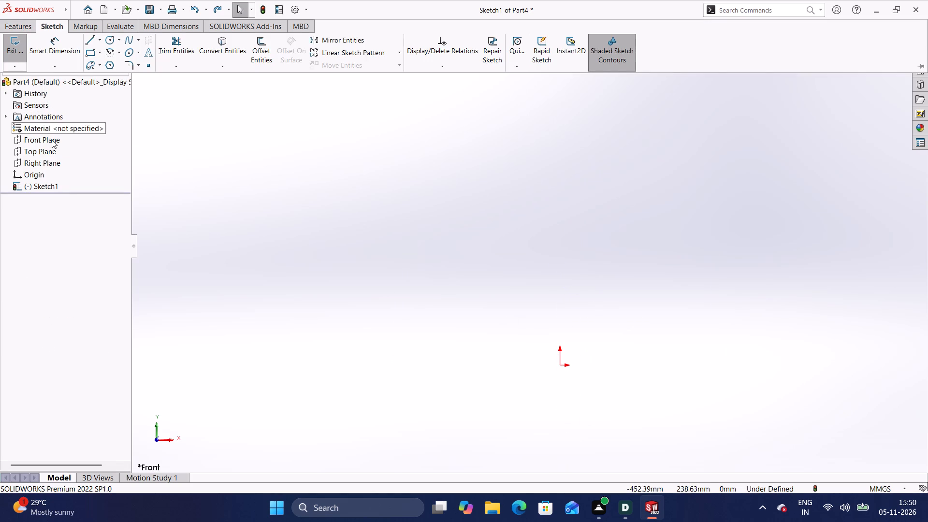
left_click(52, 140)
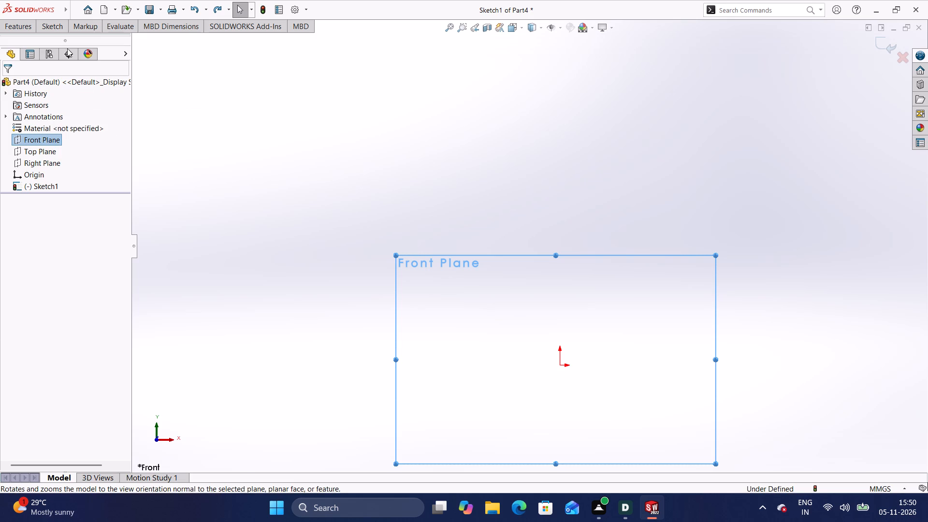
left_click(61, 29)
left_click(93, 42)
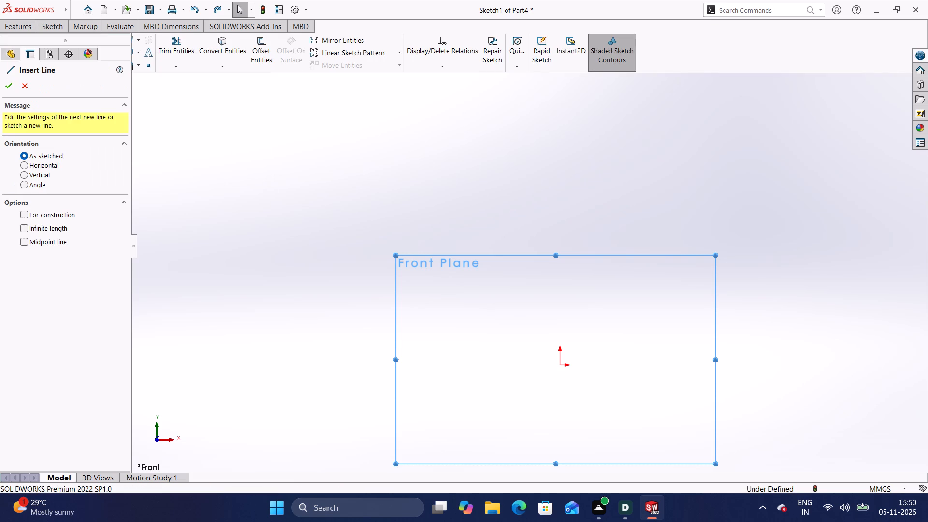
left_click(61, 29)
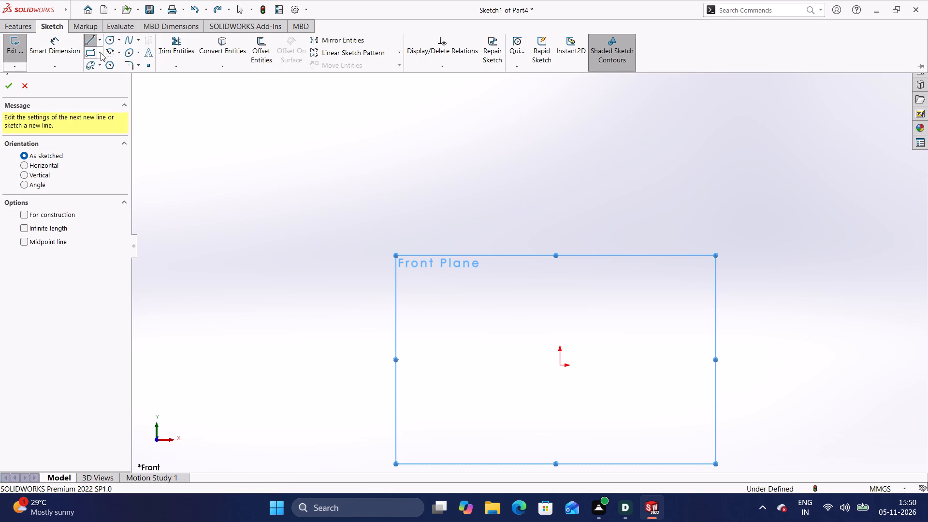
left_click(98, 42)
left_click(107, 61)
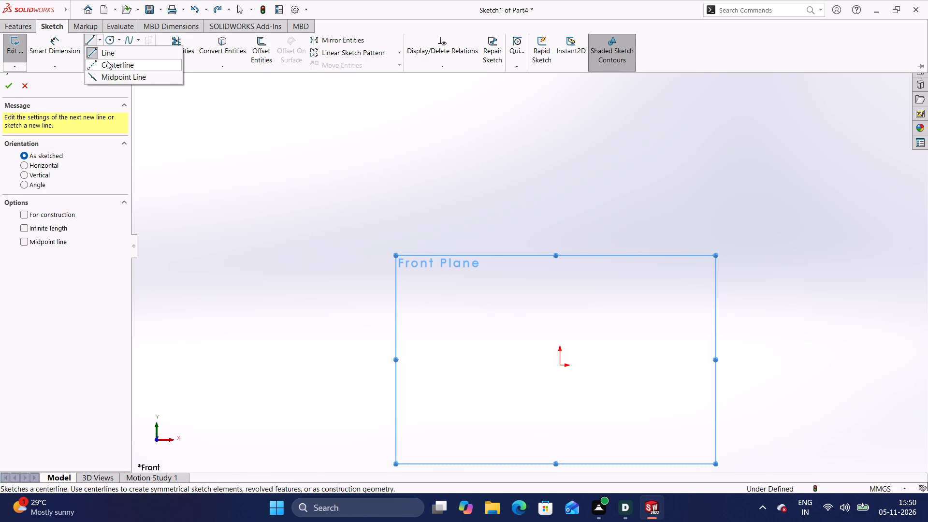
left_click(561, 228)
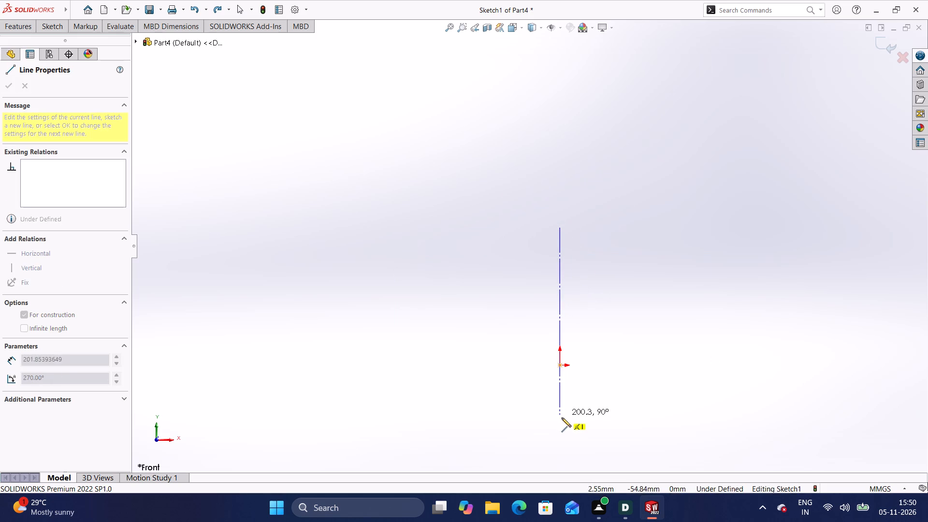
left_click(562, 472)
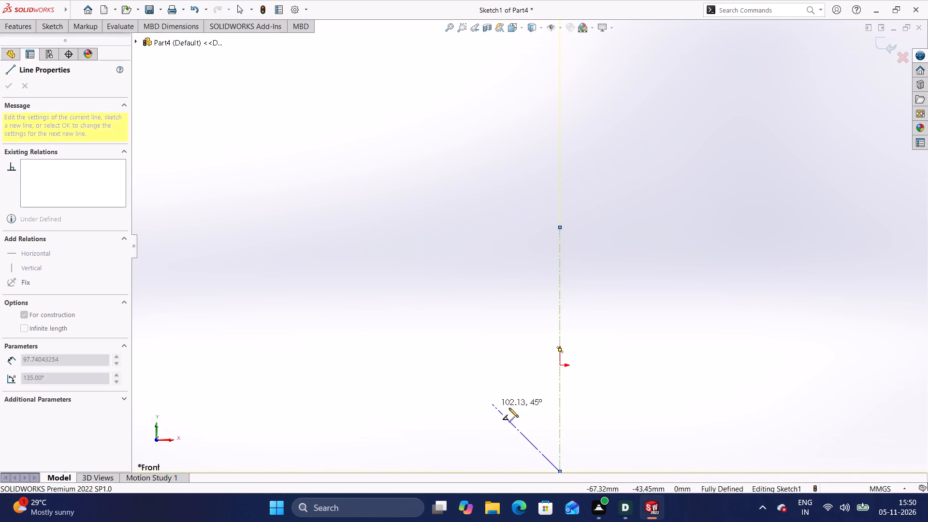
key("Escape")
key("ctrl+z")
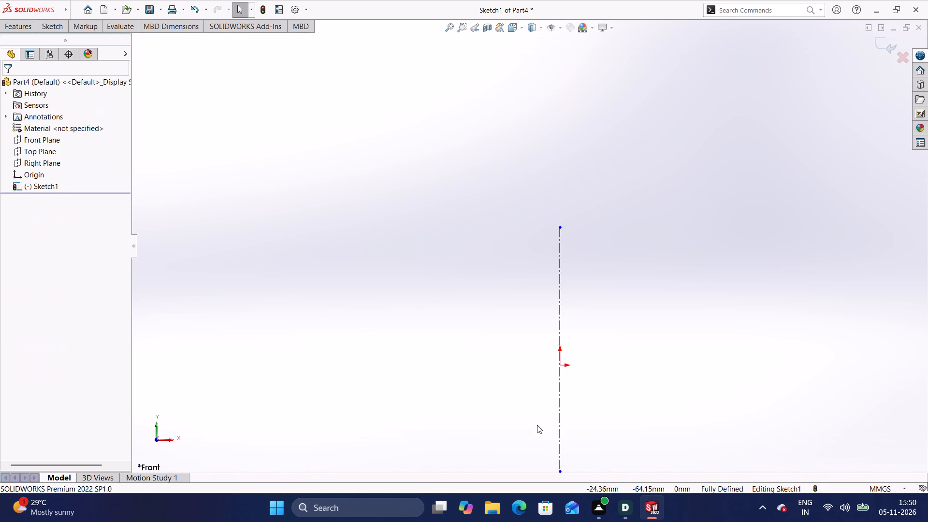
Sketch a vertical centerline about 154 mm long down to the origin and a horizontal centerline about 190 mm leftward from it.
left_click(55, 22)
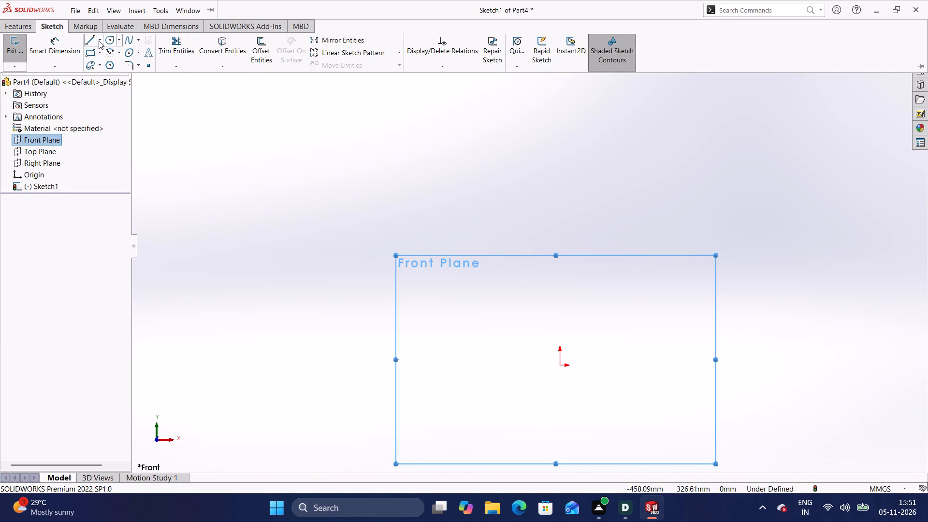
left_click(99, 41)
left_click(112, 65)
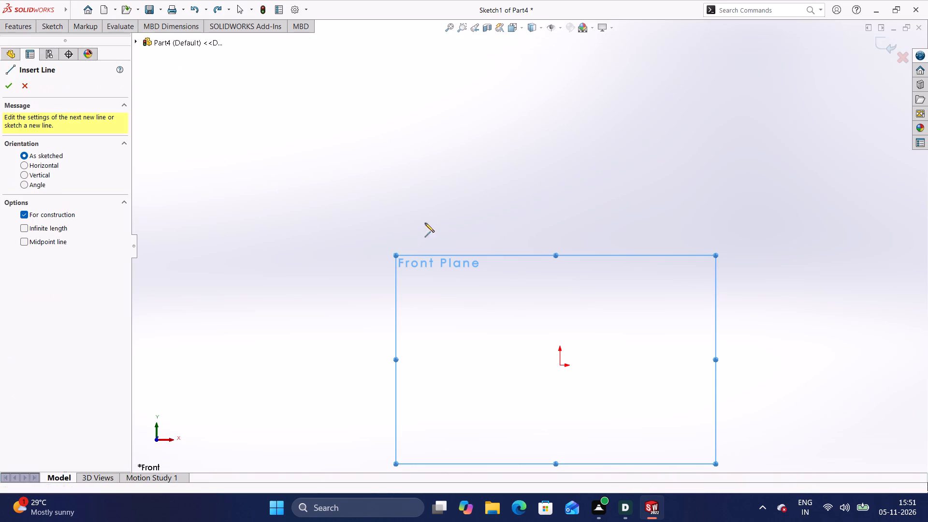
left_click(558, 221)
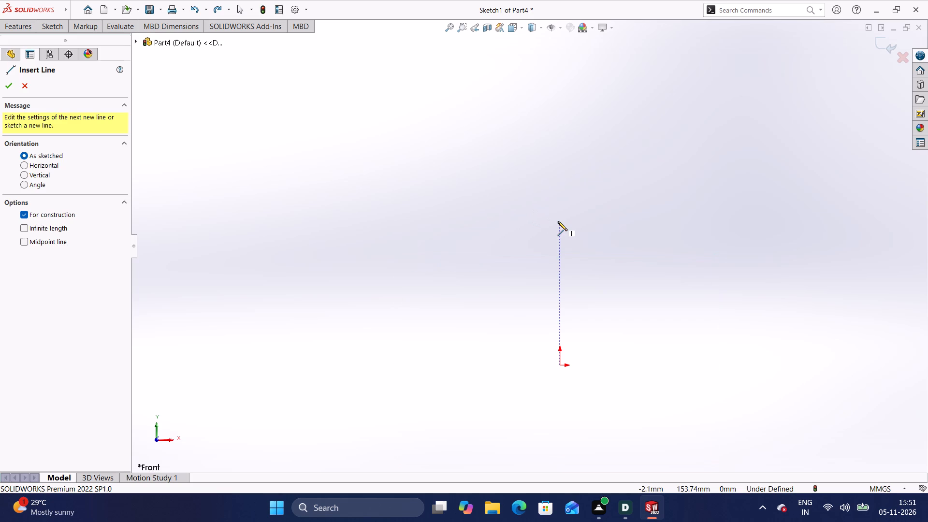
left_click(559, 365)
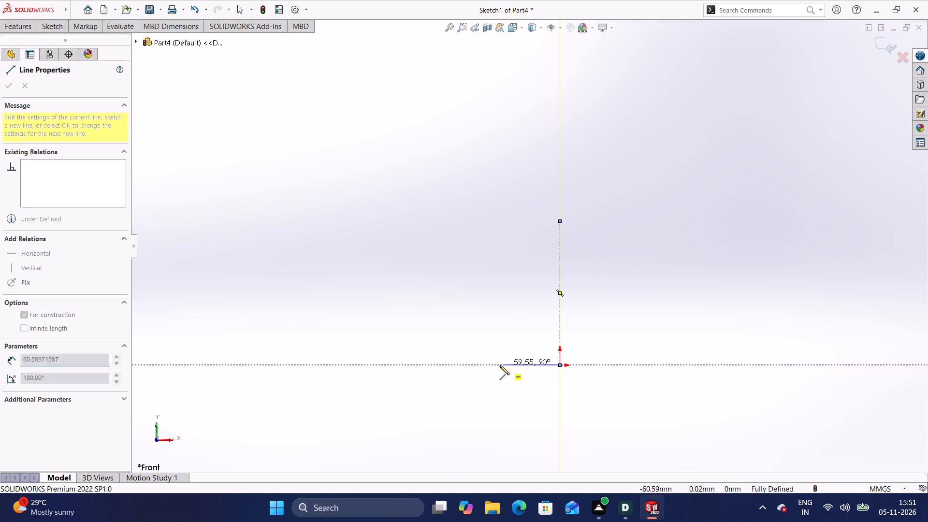
left_click(381, 363)
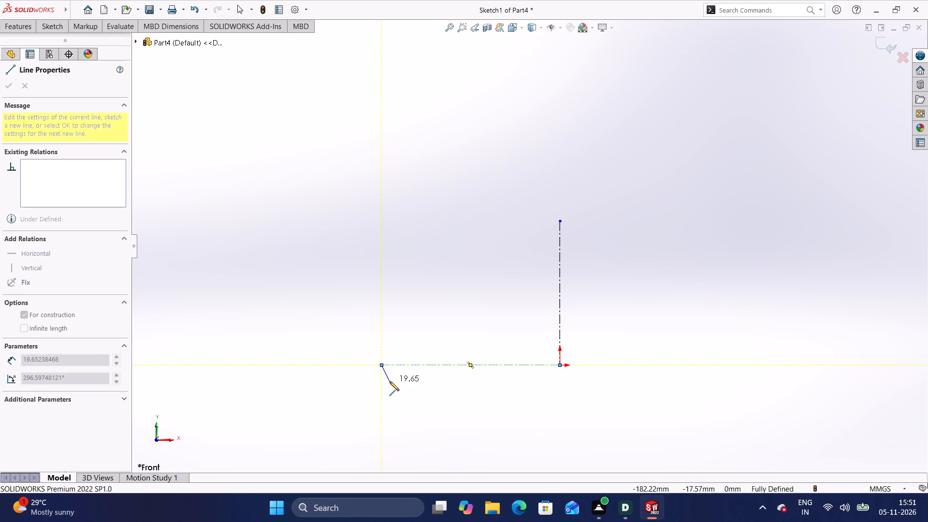
key("Escape")
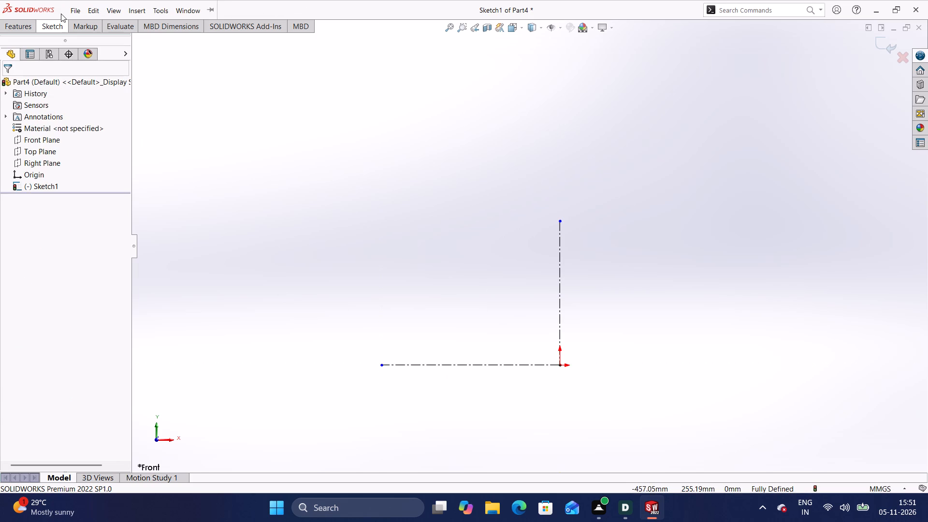
Turn on Dynamic Mirror about the vertical centerline.
left_click(160, 12)
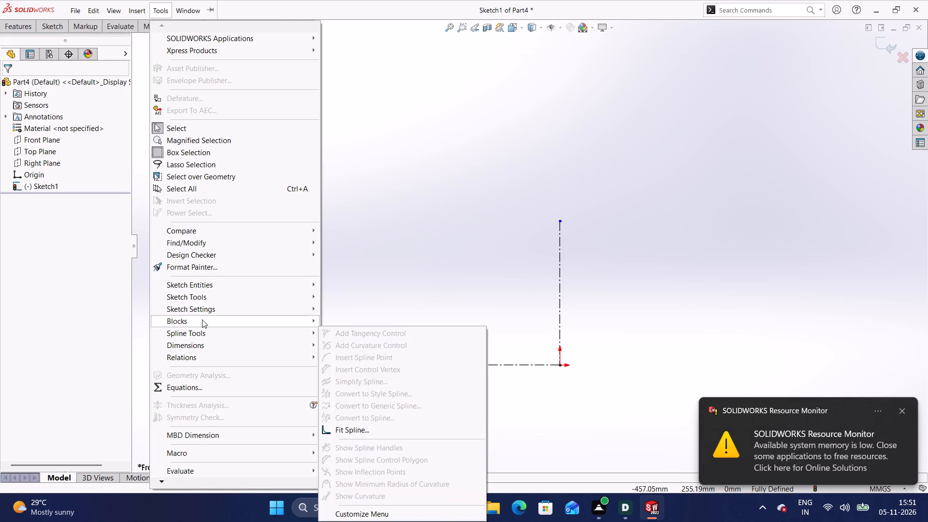
left_click(202, 299)
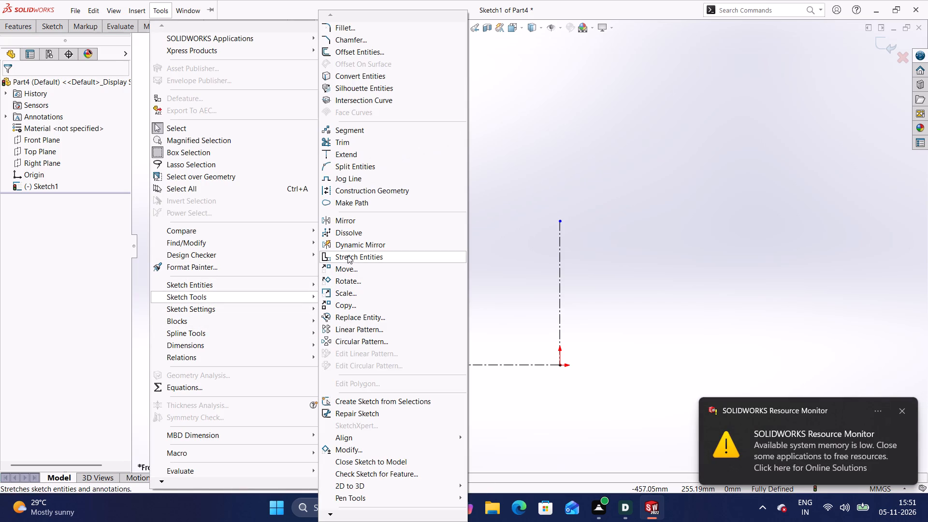
left_click(353, 245)
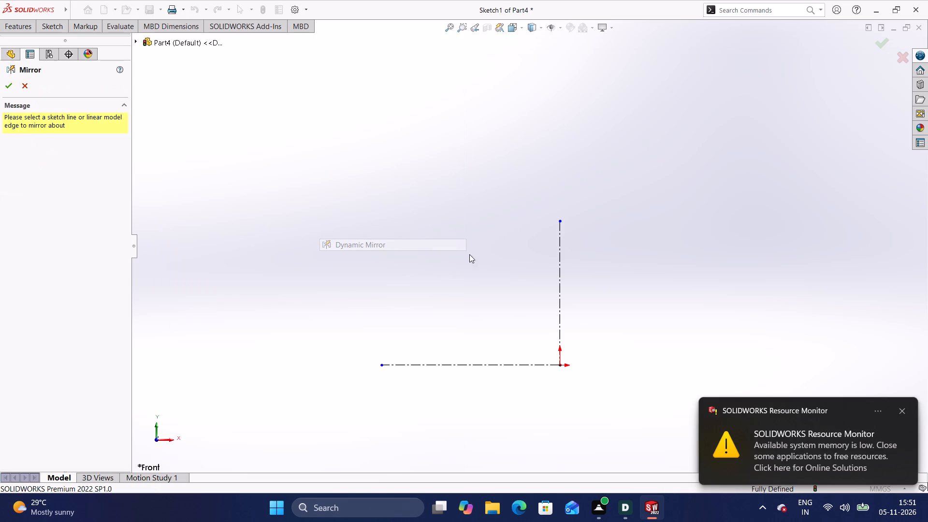
left_click(560, 272)
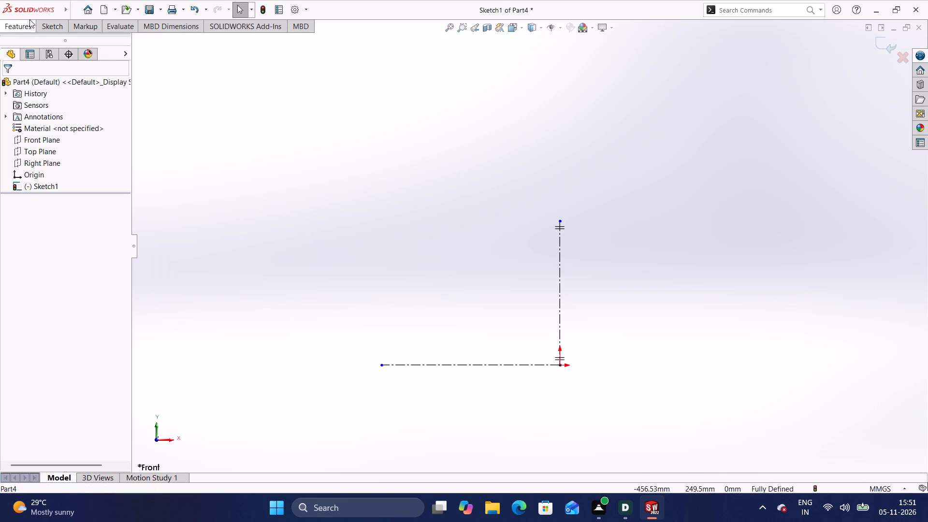
Sketch a horizontal base line about 154 mm long, mirrored across the vertical centerline about 47 mm above the origin.
left_click(50, 27)
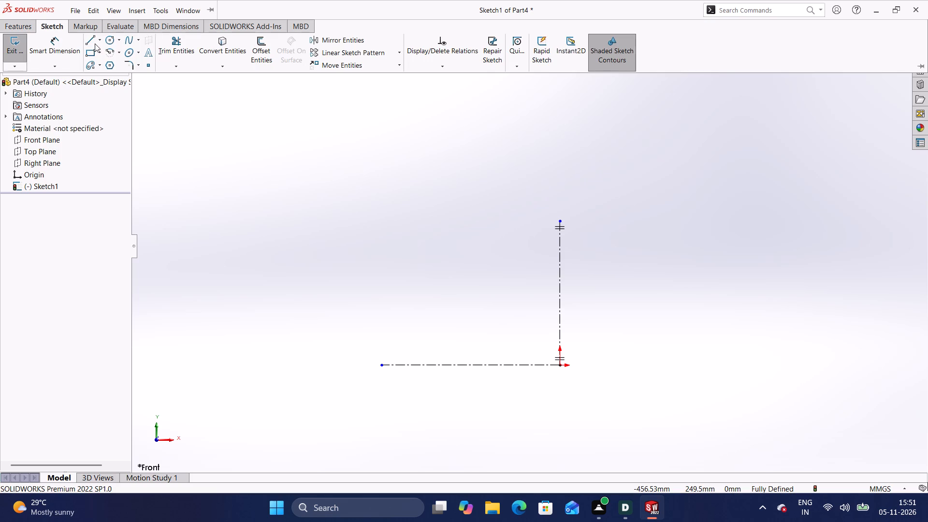
left_click(100, 43)
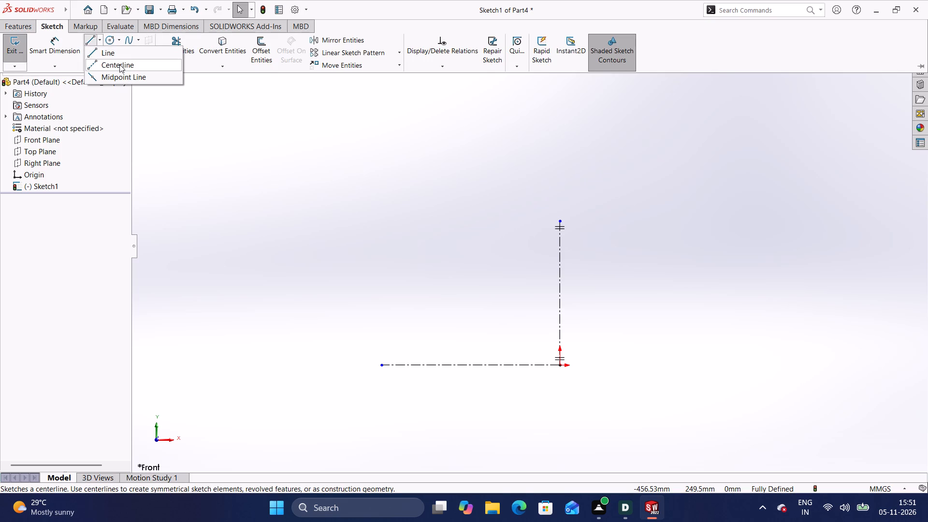
left_click(113, 53)
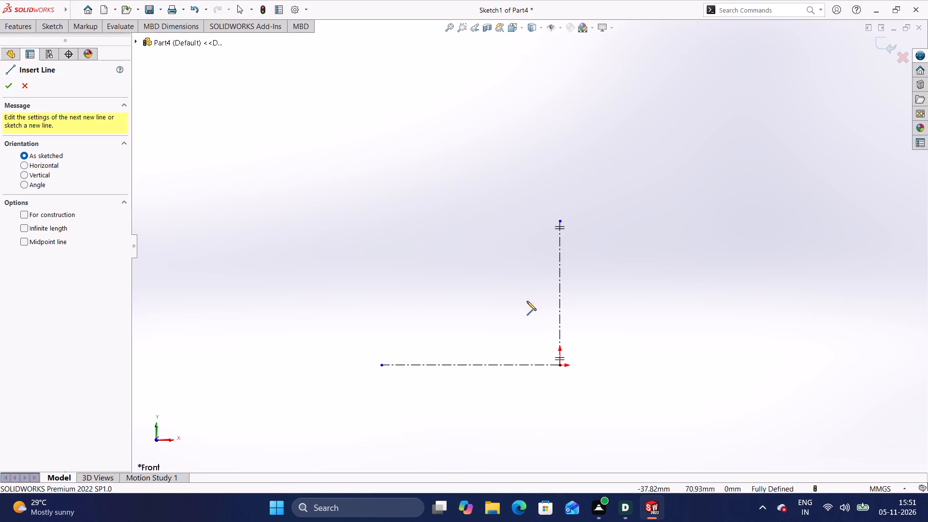
left_click(559, 321)
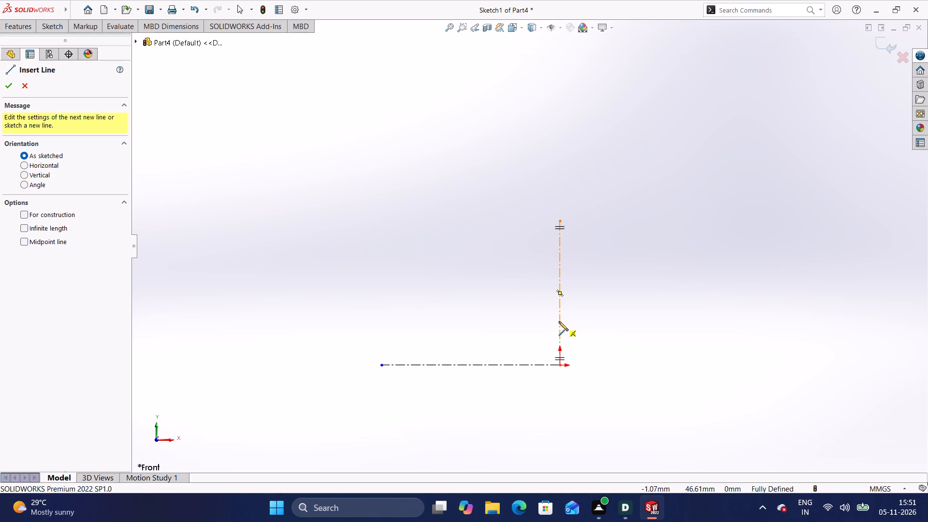
left_click(488, 321)
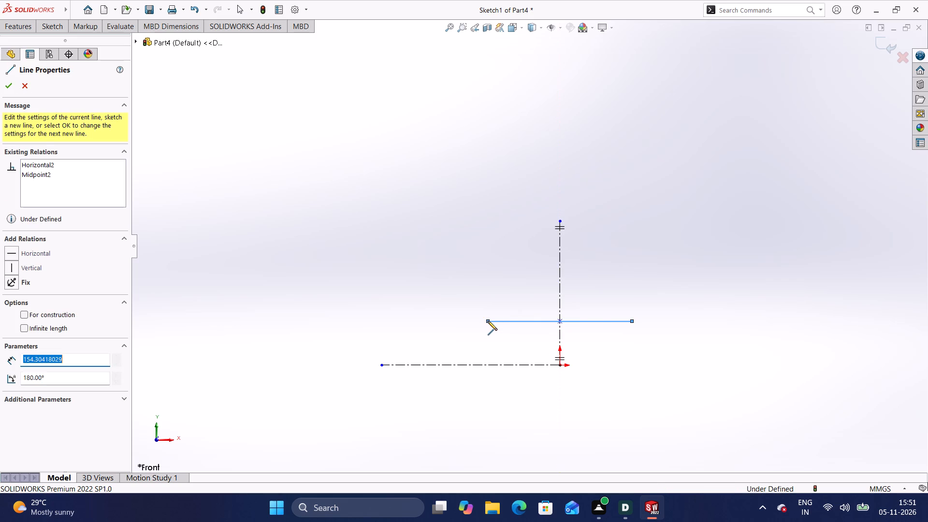
Continue the mirrored outline from the base's left end with a vertical side, inward ledge, stem about 41 mm tall and outward slanted line.
left_click(486, 288)
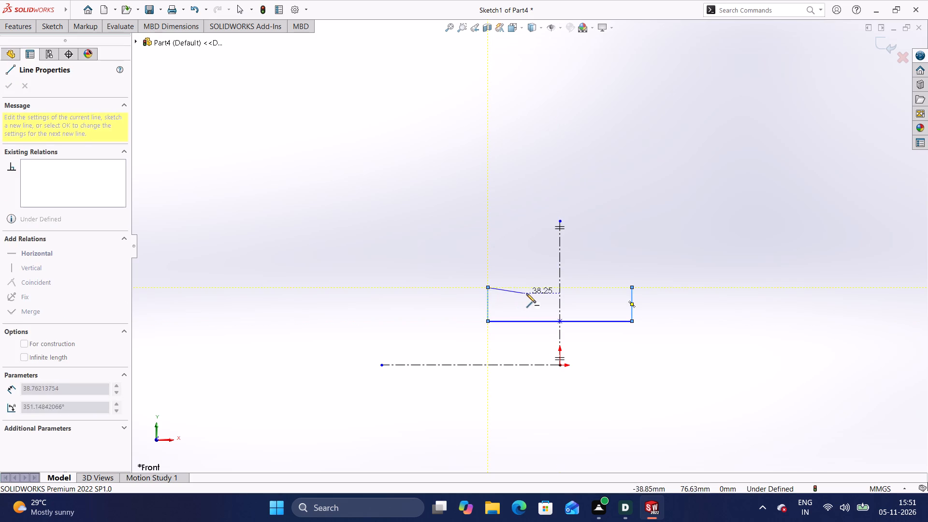
left_click(528, 288)
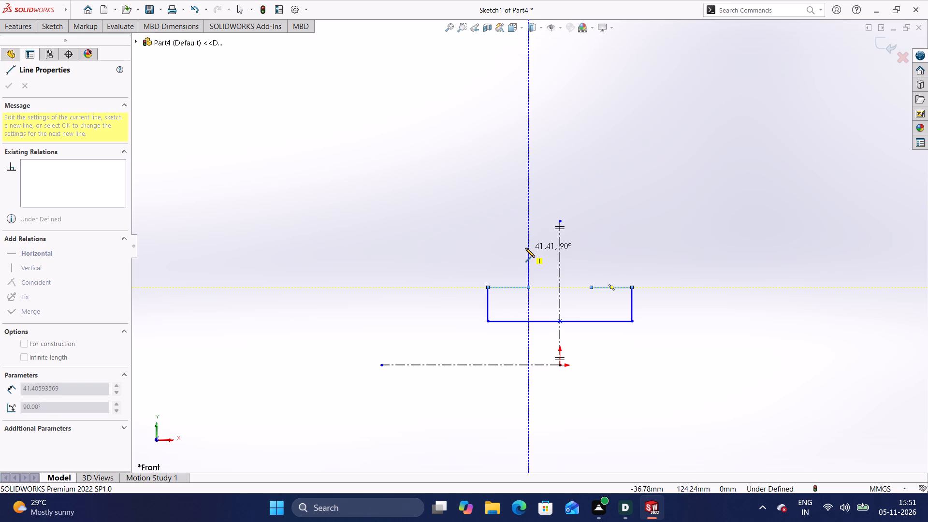
left_click(525, 248)
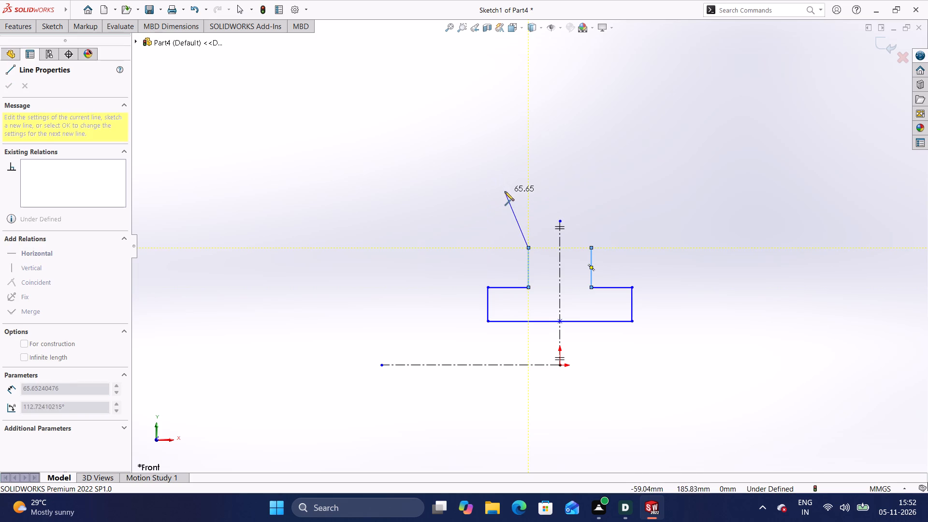
left_click(507, 196)
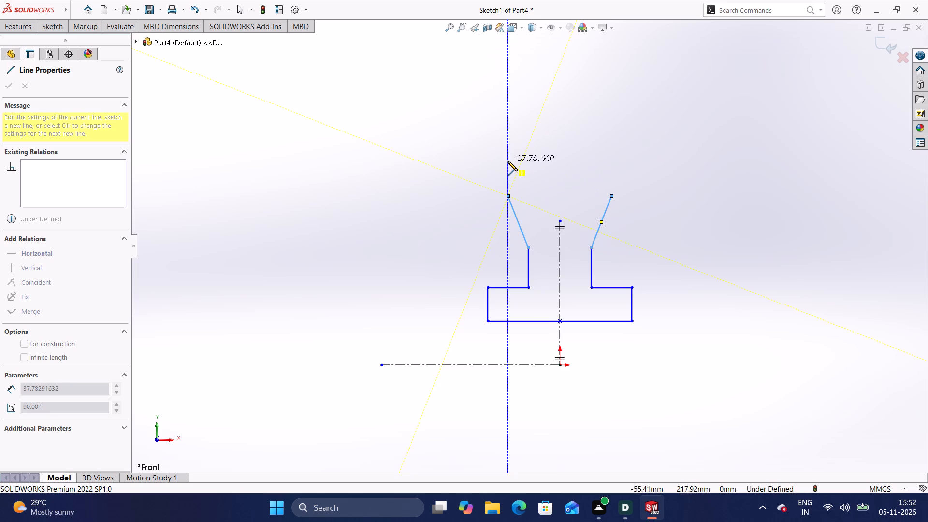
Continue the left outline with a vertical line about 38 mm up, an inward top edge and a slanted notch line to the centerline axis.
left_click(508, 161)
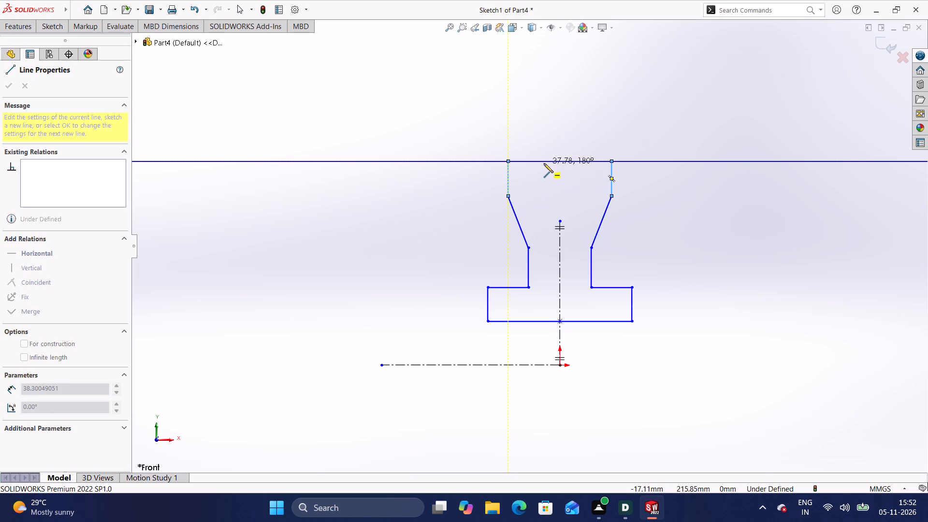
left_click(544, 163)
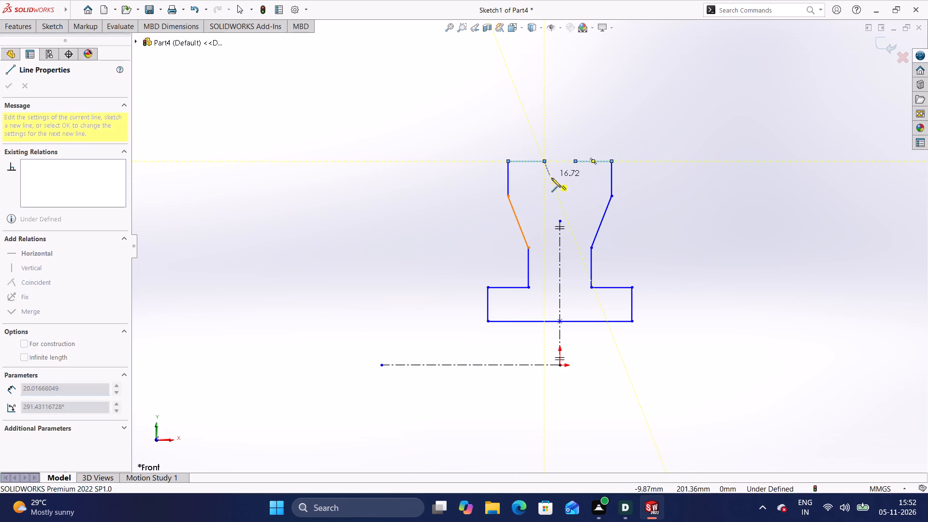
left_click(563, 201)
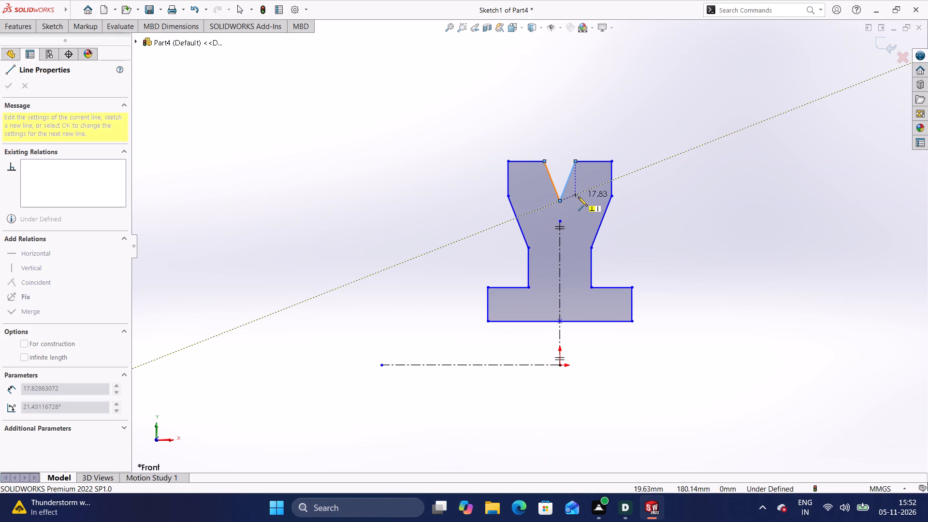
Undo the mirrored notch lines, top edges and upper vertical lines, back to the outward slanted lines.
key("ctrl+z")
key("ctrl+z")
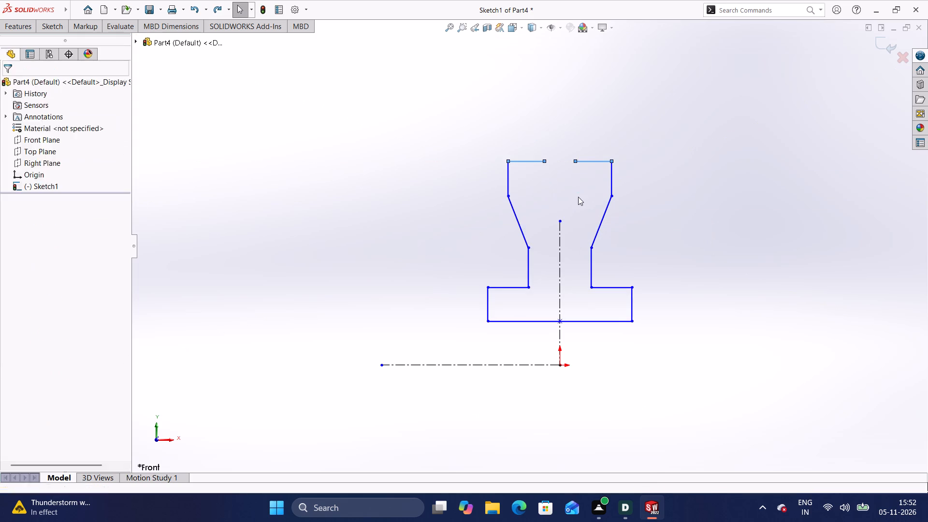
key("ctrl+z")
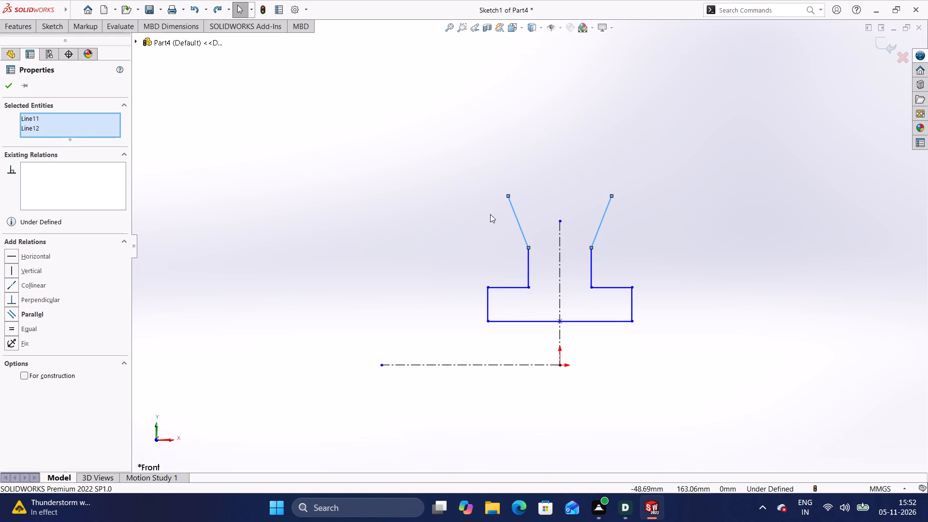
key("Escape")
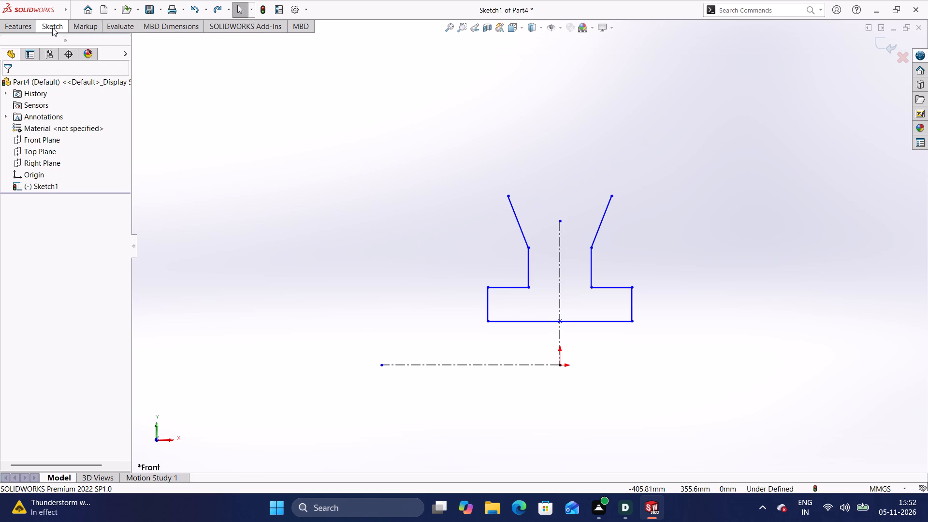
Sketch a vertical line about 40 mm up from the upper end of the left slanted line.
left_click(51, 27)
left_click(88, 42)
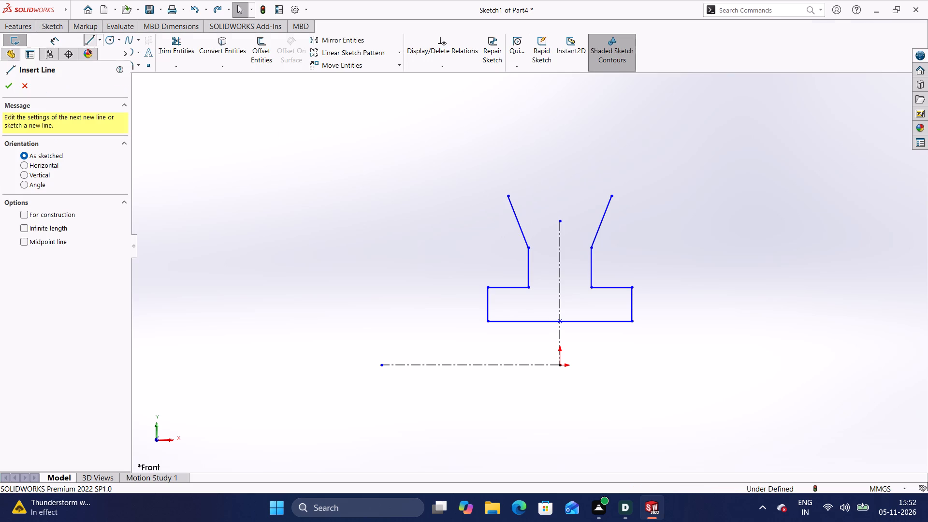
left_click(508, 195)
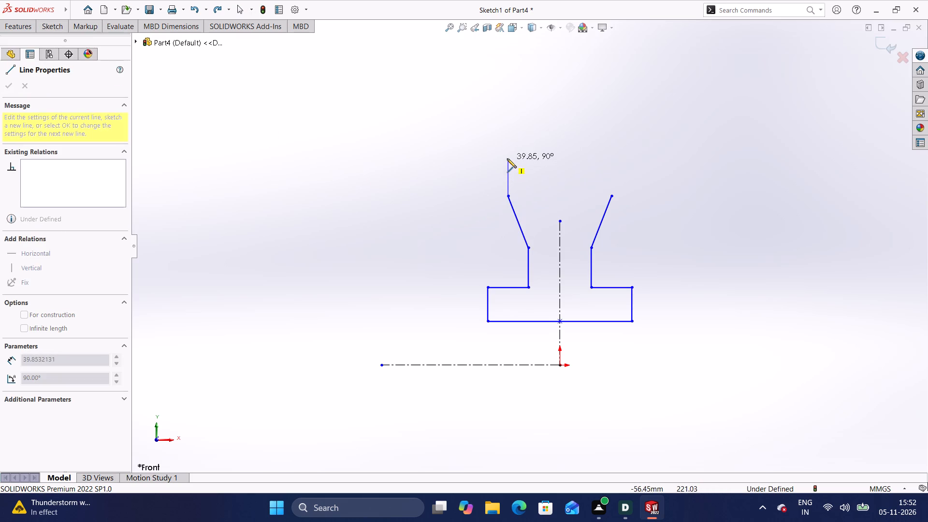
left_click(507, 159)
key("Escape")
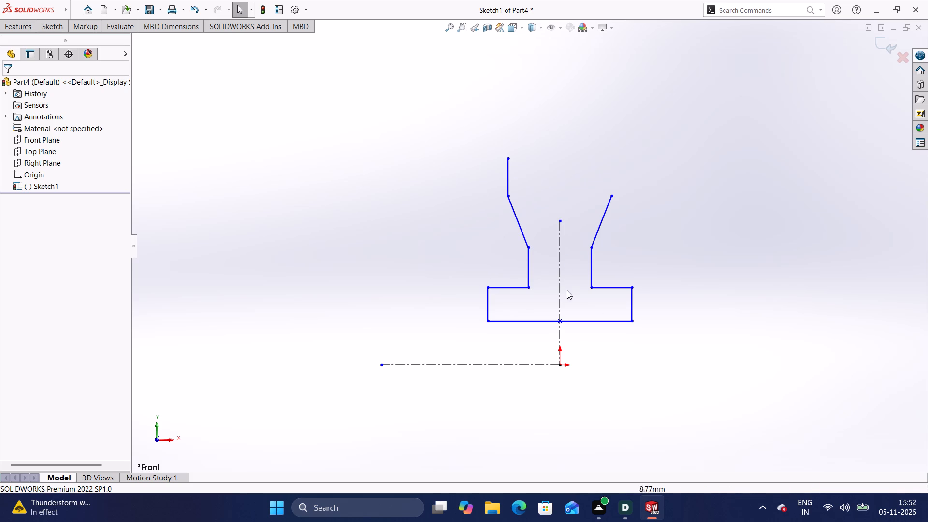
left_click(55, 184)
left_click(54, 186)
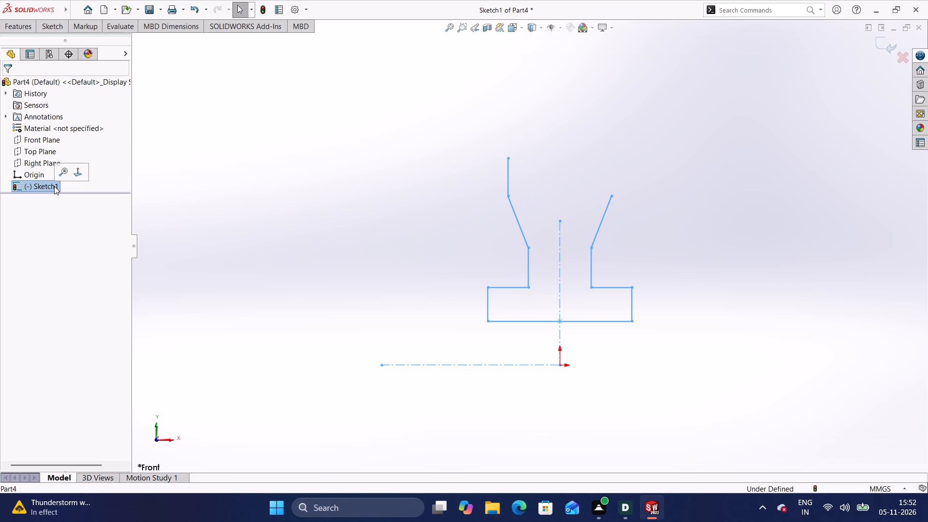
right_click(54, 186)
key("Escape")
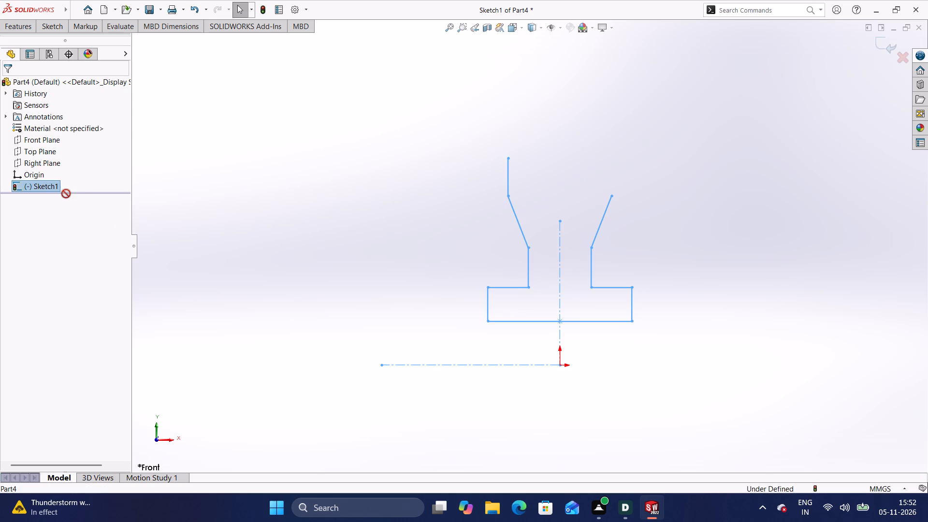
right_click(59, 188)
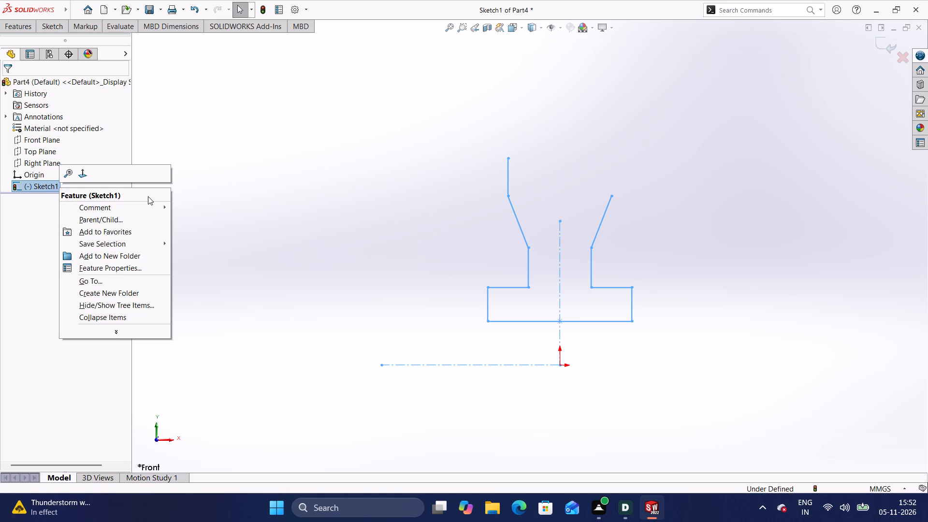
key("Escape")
Undo all the profile lines, back to only the horizontal and vertical centerlines.
key("ctrl+z")
key("ctrl+z")
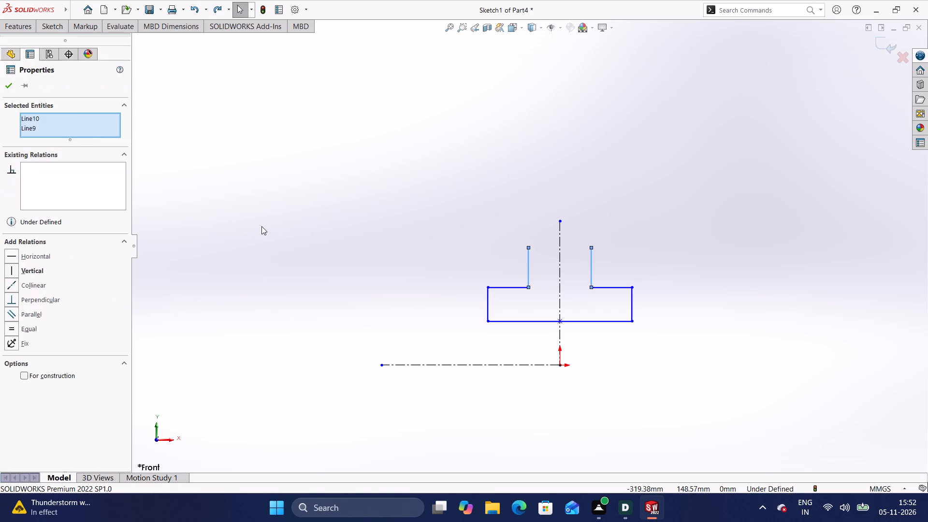
key("ctrl+z")
key("ctrl+z")
key("ctrl+z")
key("ctrl+z")
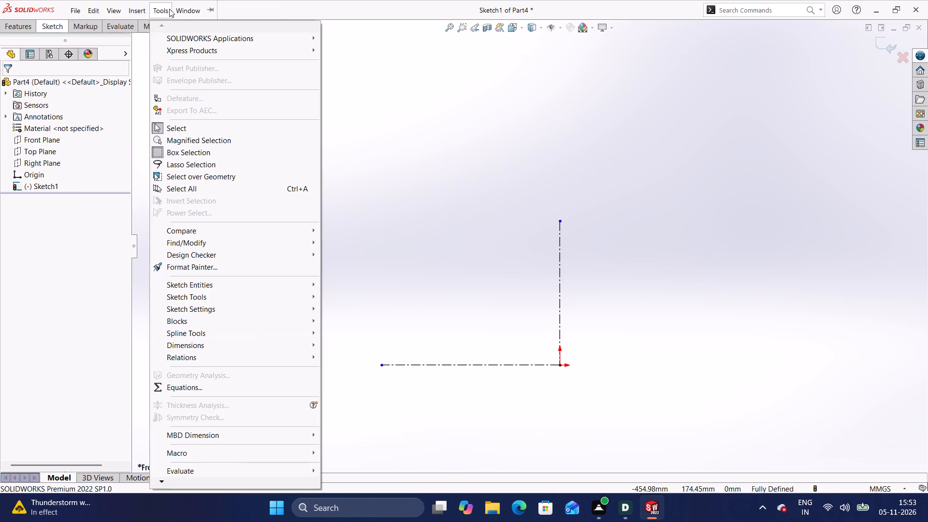
Activate Dynamic Mirror about the vertical centerline.
left_click(164, 9)
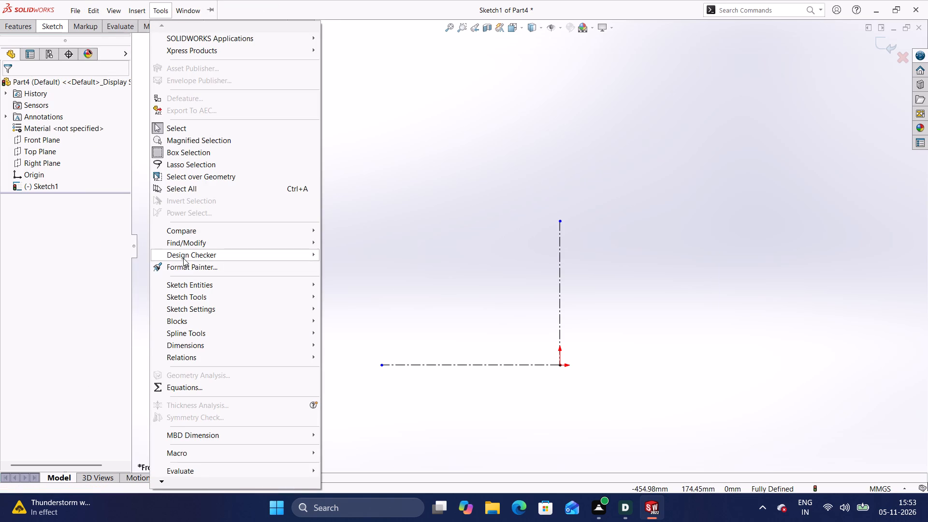
left_click(191, 297)
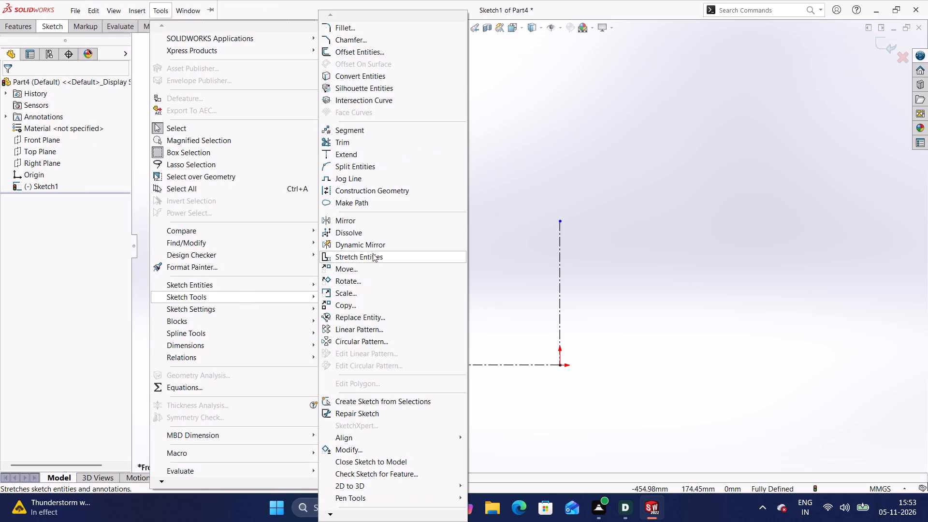
left_click(373, 248)
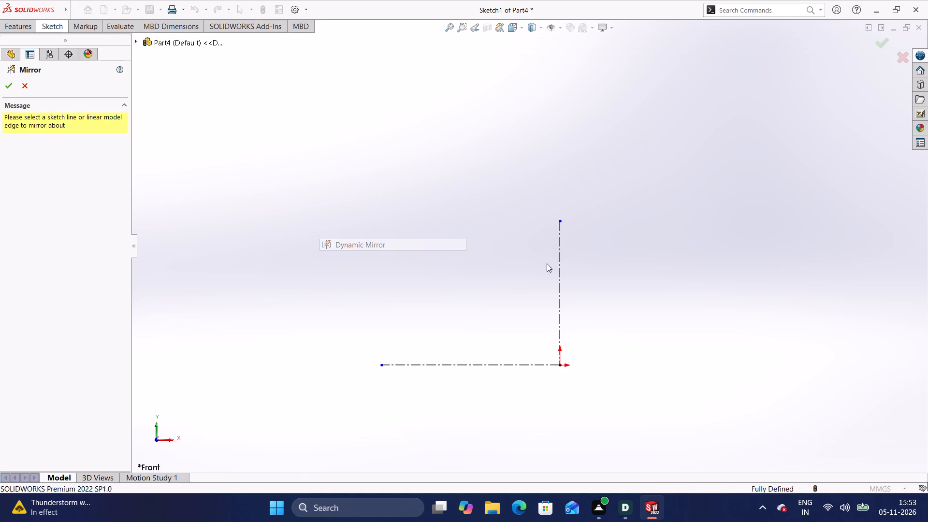
left_click(559, 257)
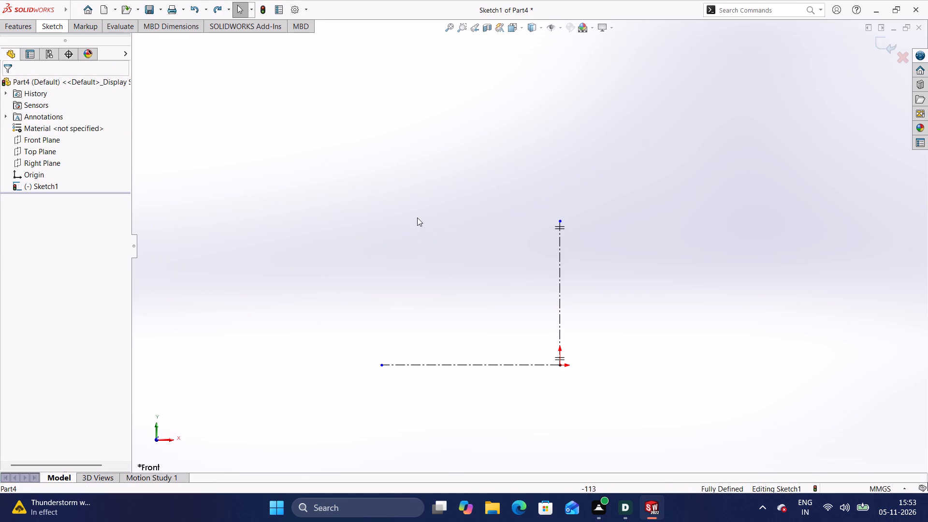
Sketch the mirrored lower outline from the vertical centerline: a base about 137 mm wide, vertical side, inward ledge and vertical stem.
left_click(51, 23)
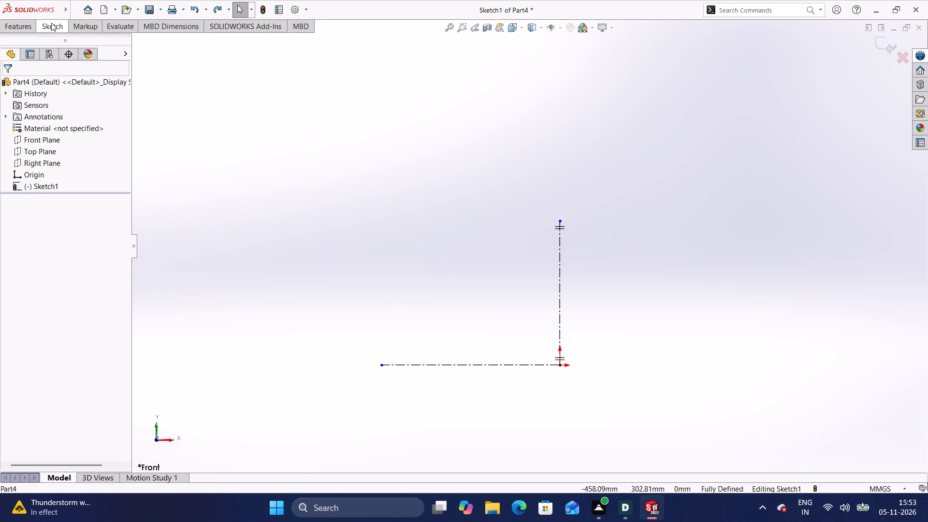
left_click(93, 45)
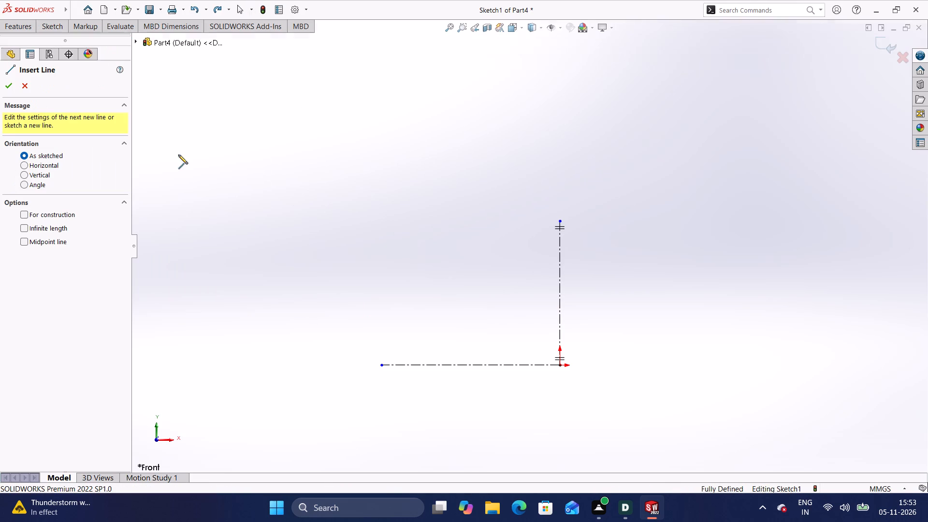
left_click(560, 320)
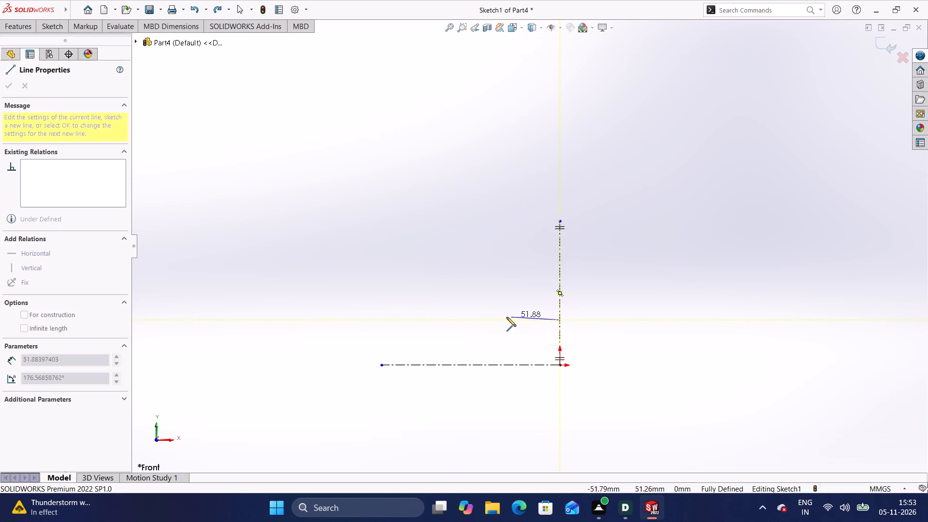
left_click(496, 323)
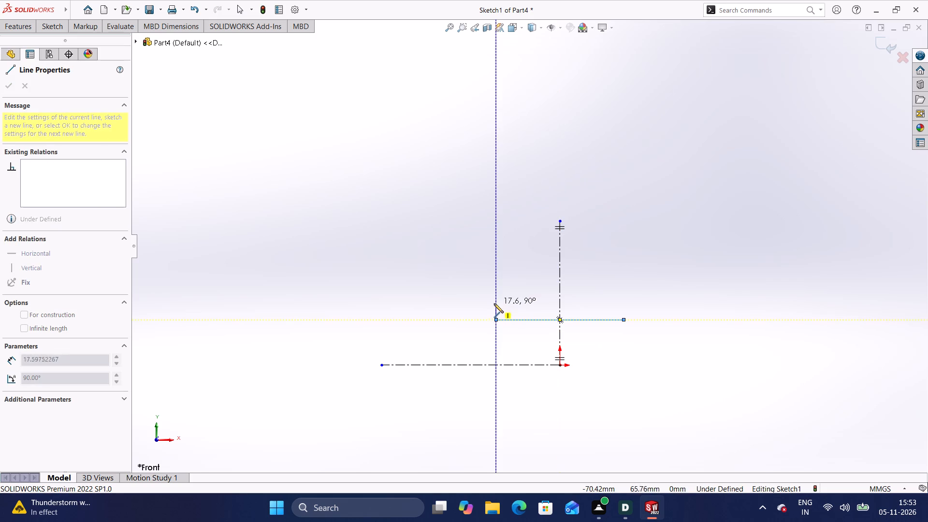
left_click(493, 290)
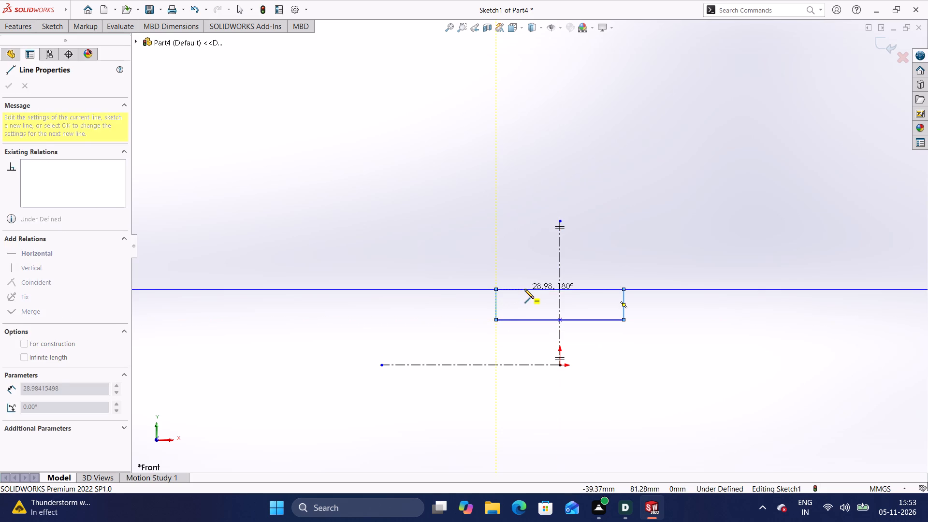
left_click(525, 289)
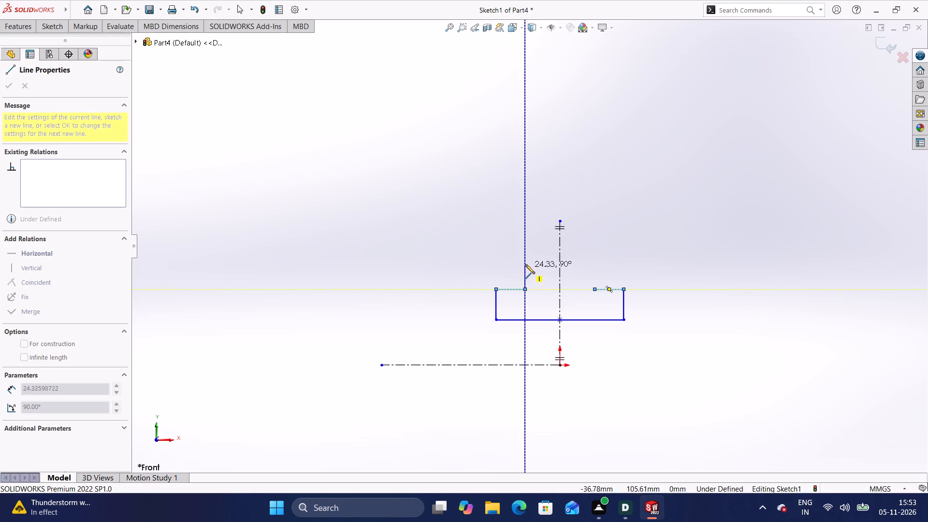
left_click(525, 258)
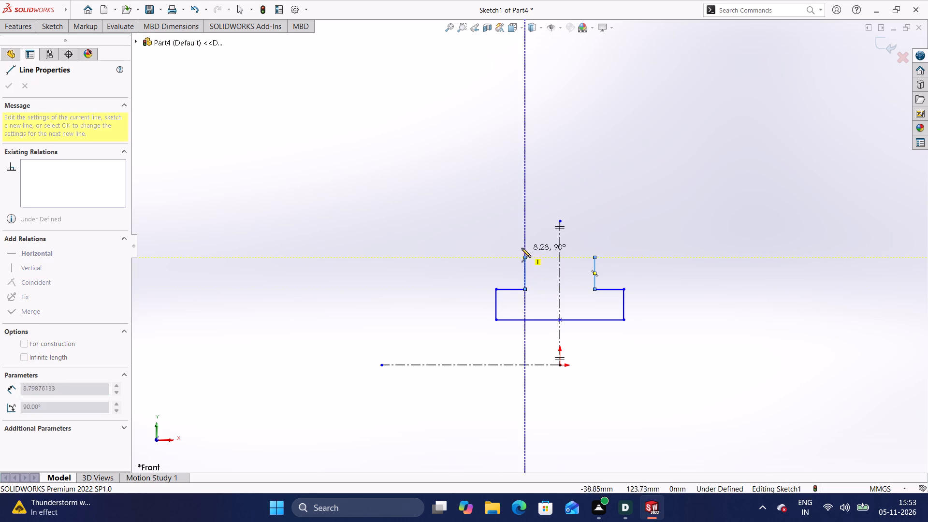
Close the mirrored outline with an outward slant, vertical line about 41 mm up, inward top edge, slanted notch side and notch bottom about 23 mm wide.
left_click(506, 218)
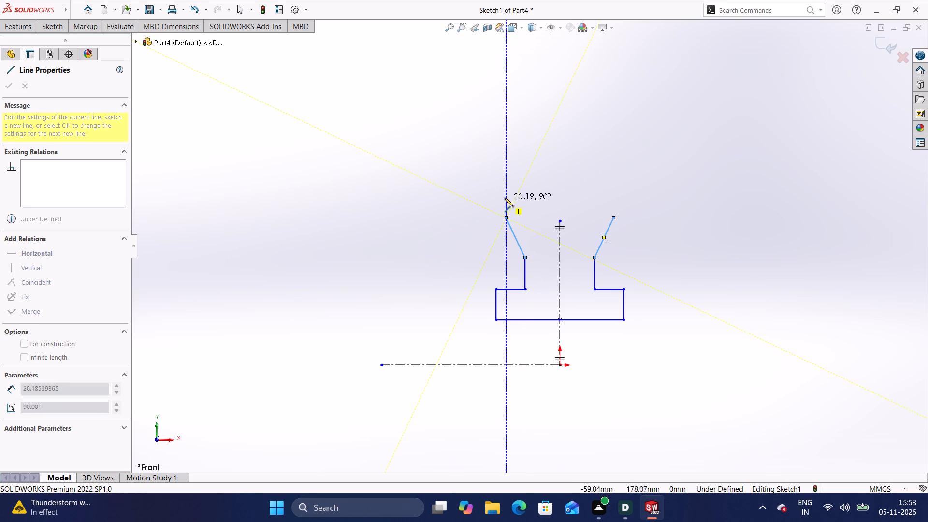
left_click(505, 179)
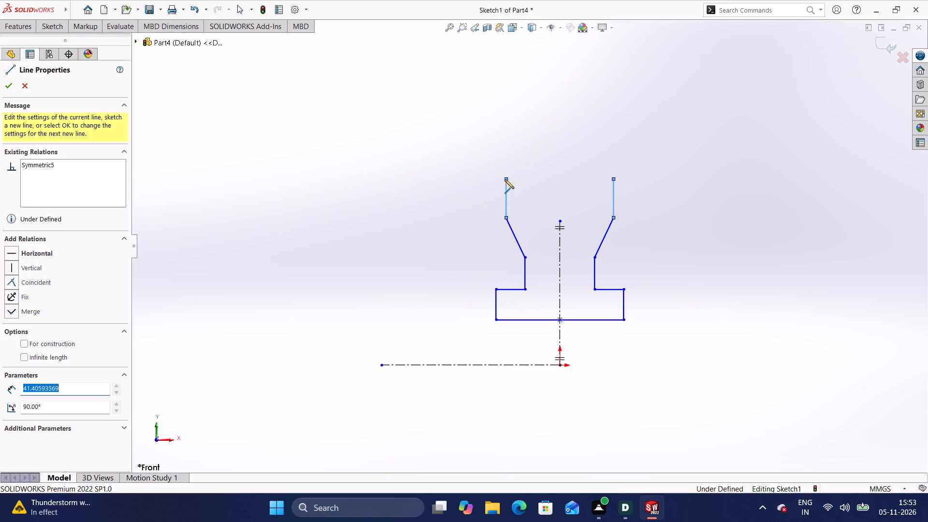
left_click(531, 179)
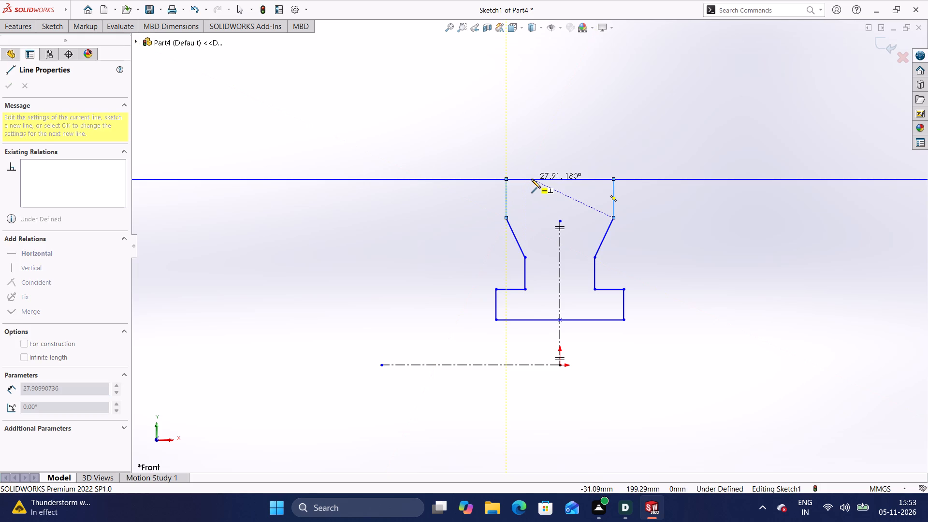
left_click(547, 216)
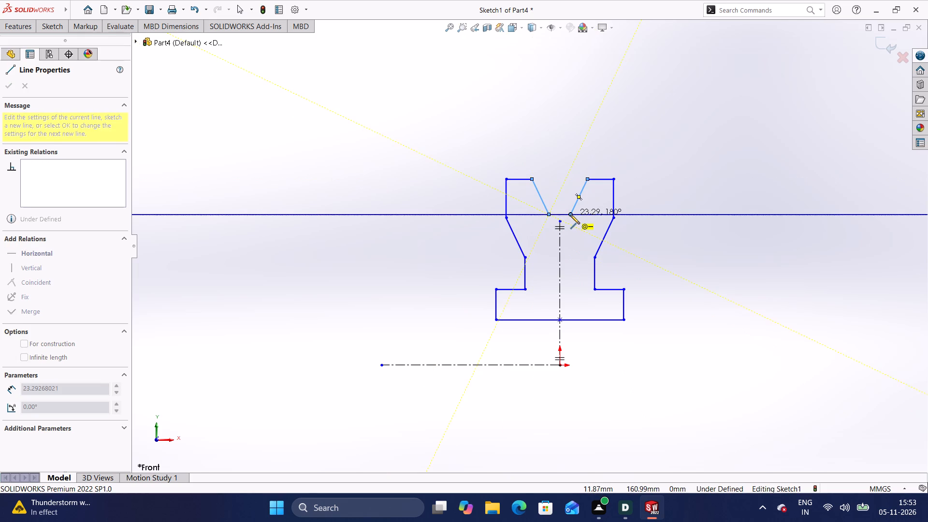
left_click(570, 215)
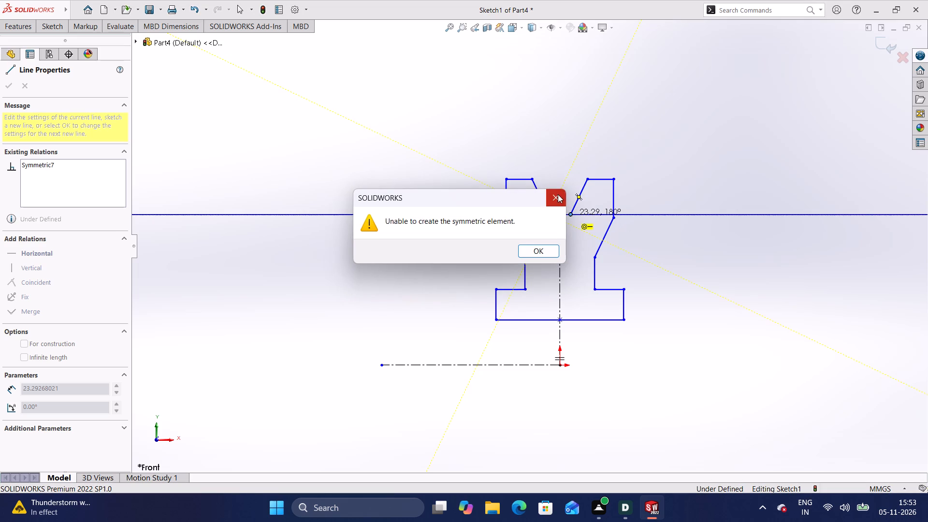
left_click(558, 194)
key("Escape")
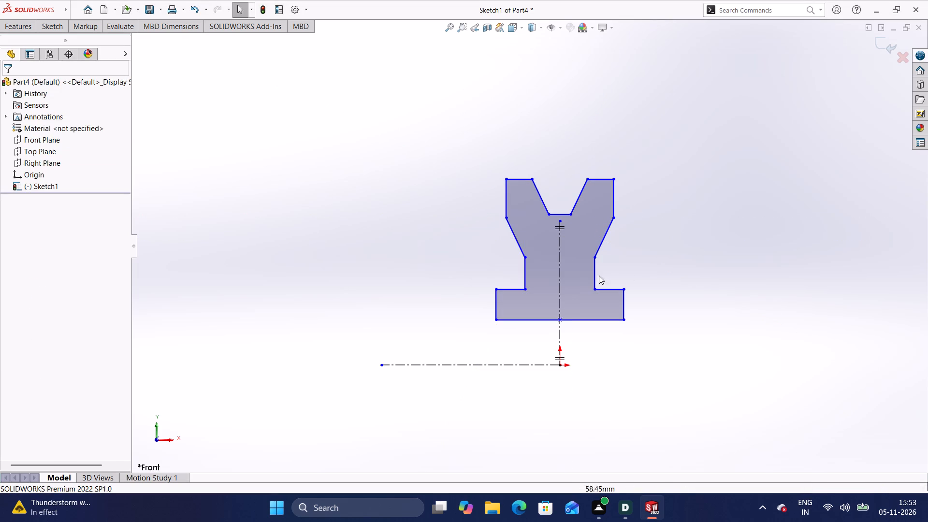
Dimension the profile's bottom base line to 16 mm.
scroll(520, 311, "down", 3)
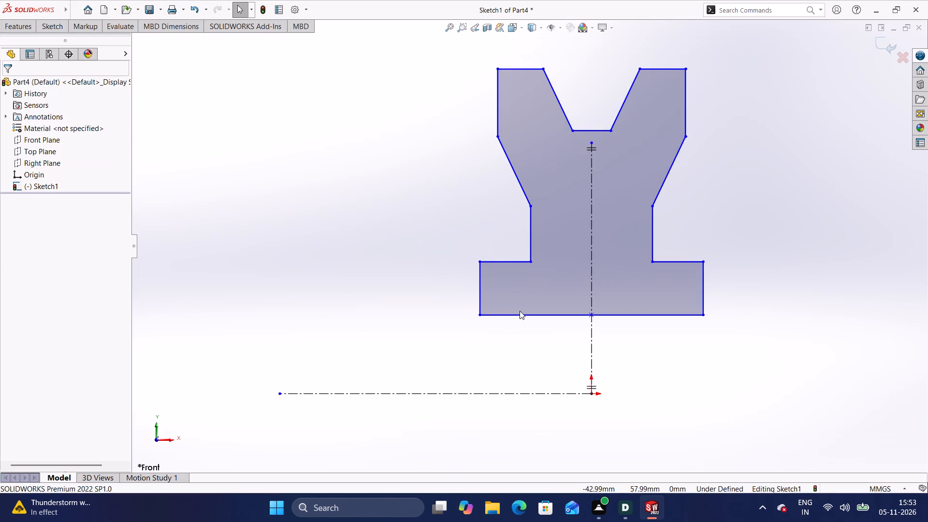
scroll(479, 206, "up", 2)
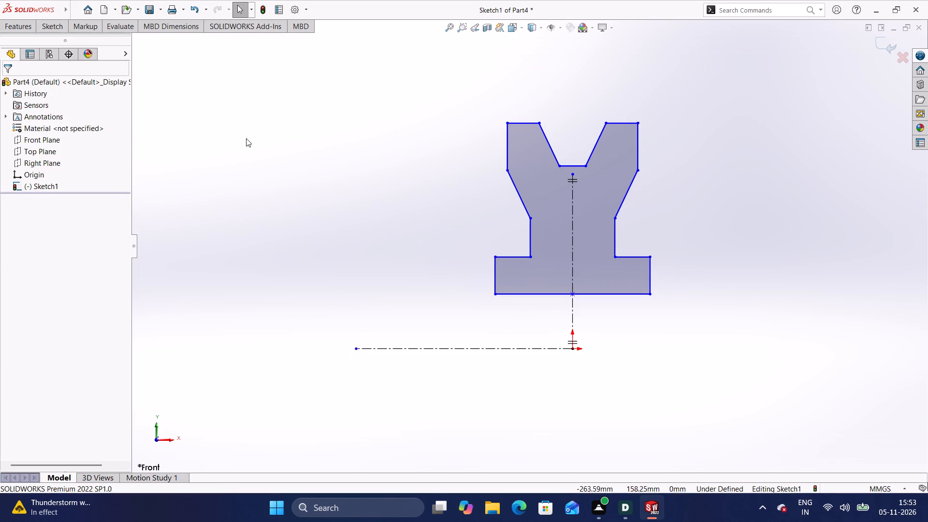
left_click(56, 26)
left_click(58, 51)
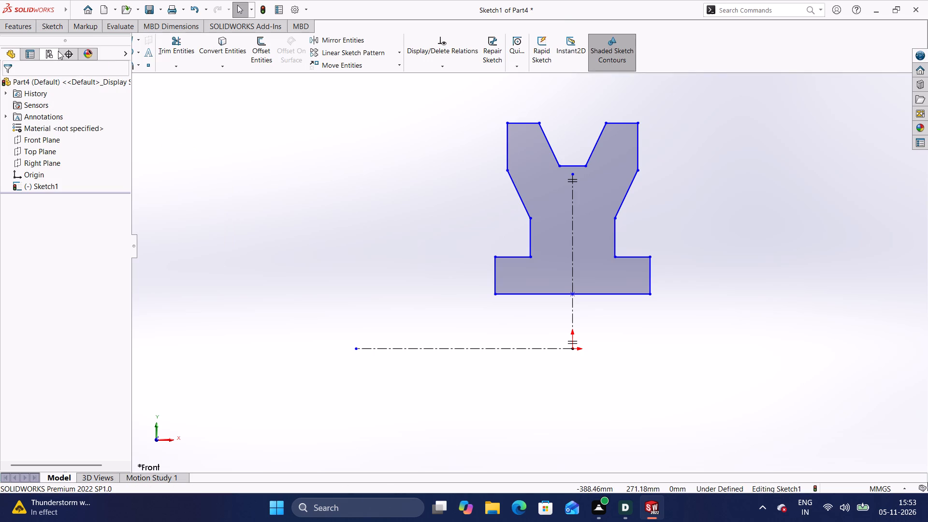
left_click(527, 293)
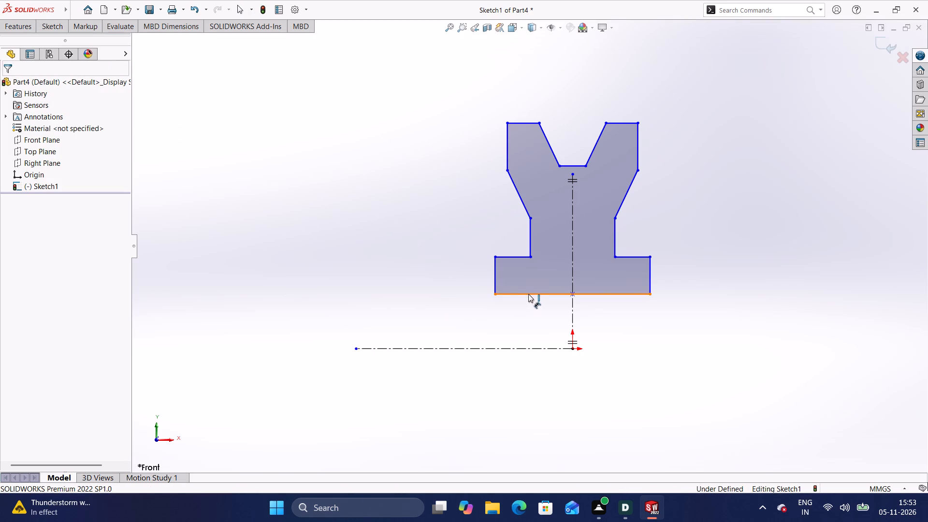
left_click(533, 316)
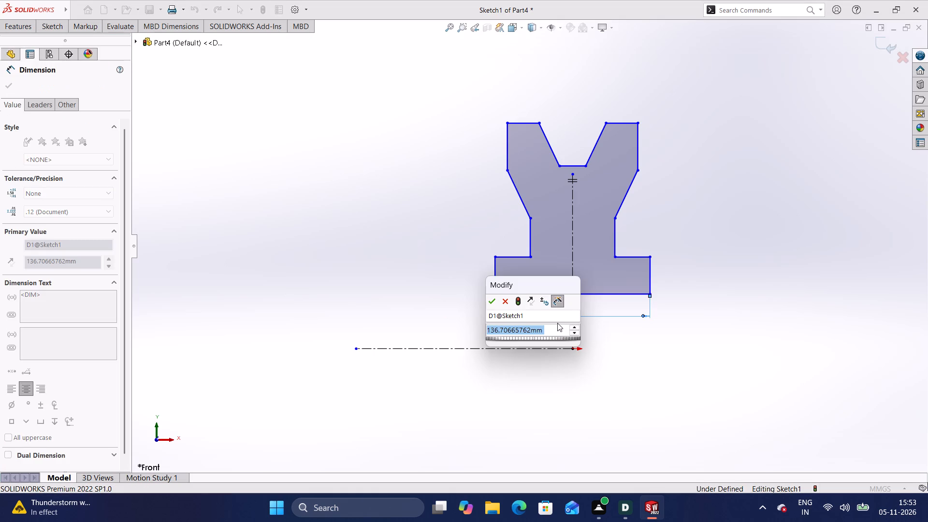
left_click(560, 324)
key("BackSpace")
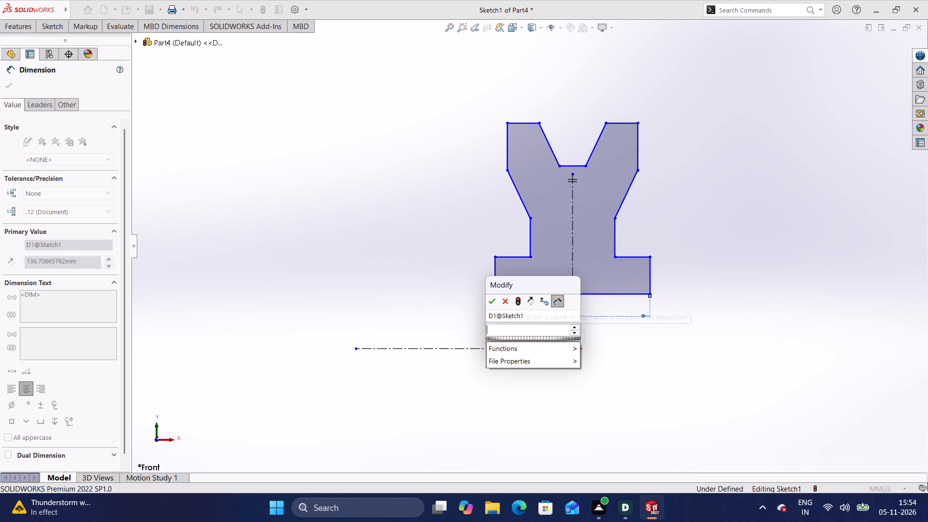
type("16")
key("Return")
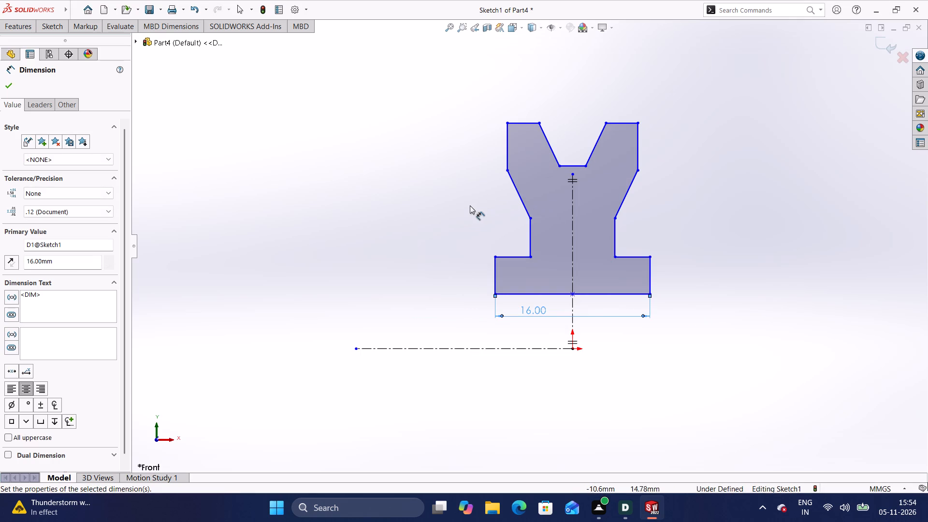
Dimension the profile's overall height from the base line's end to the outer top corner as 35 mm.
left_click(54, 25)
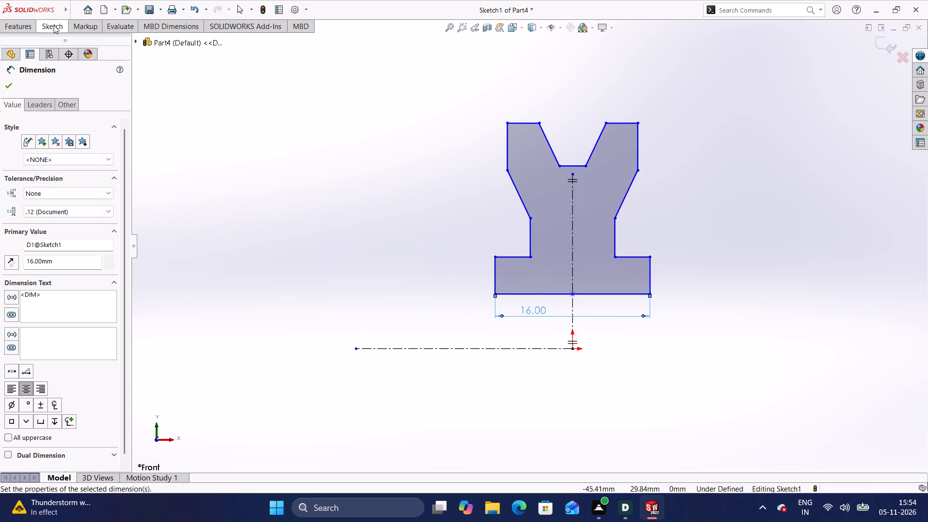
left_click(636, 121)
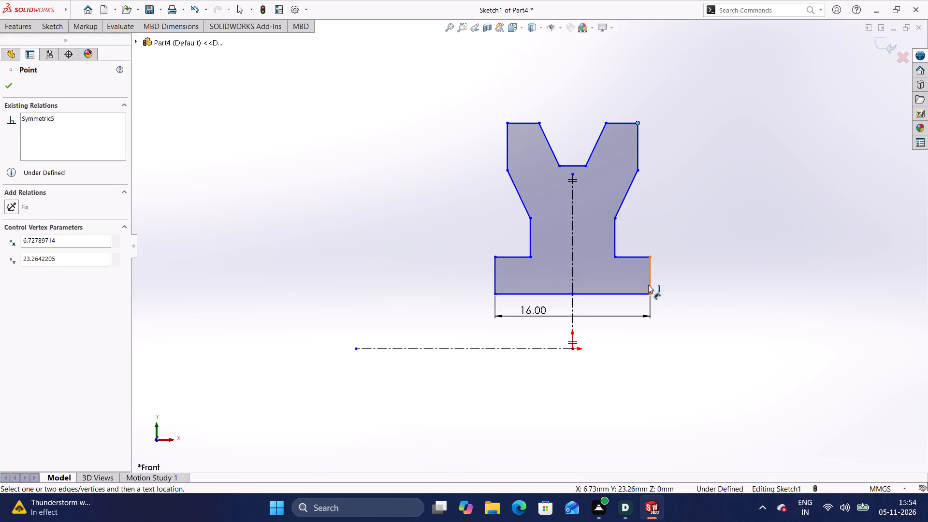
left_click(650, 294)
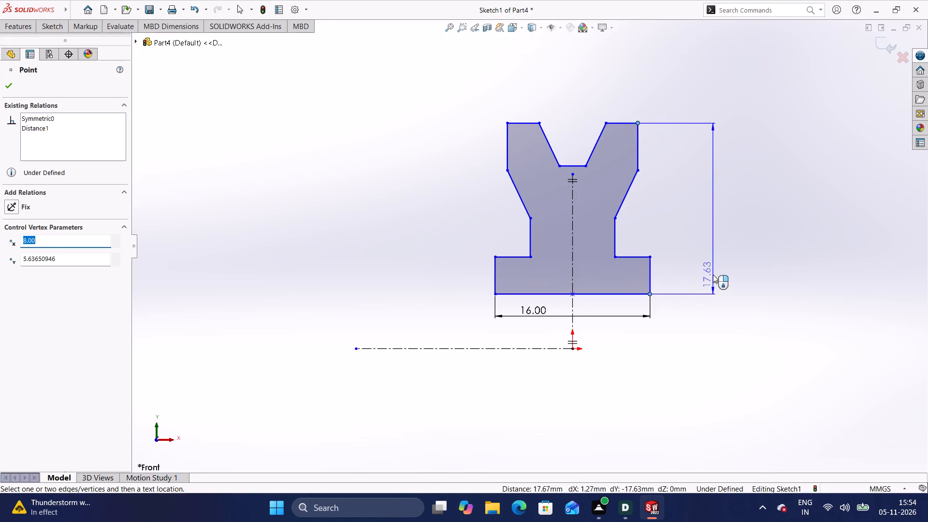
left_click(713, 275)
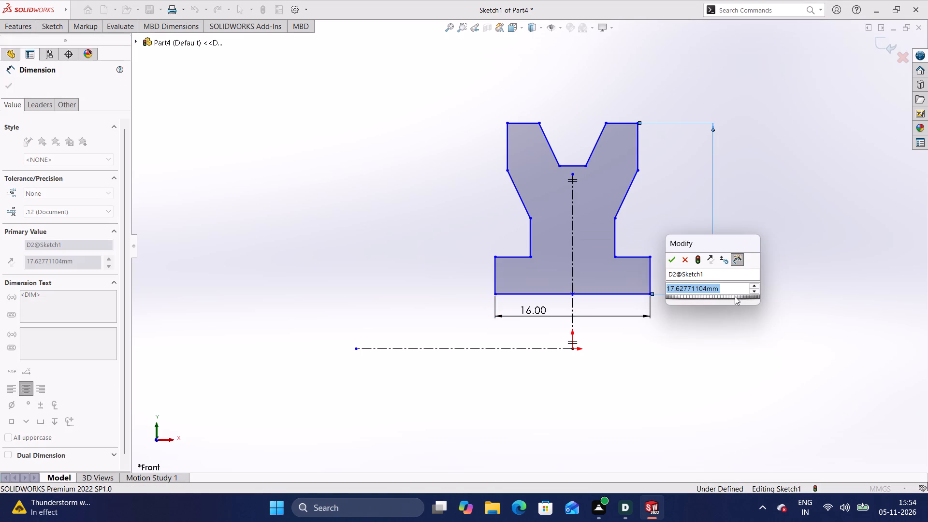
key("BackSpace")
type("35")
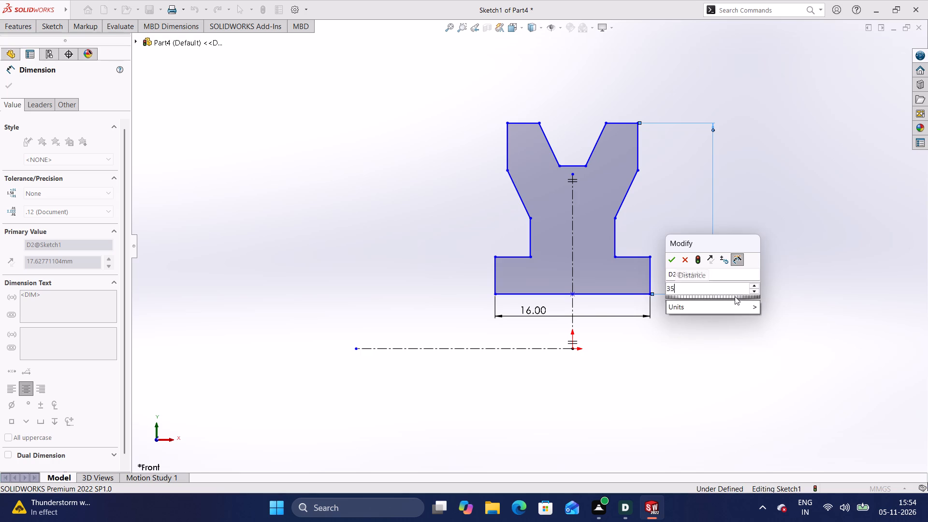
key("Return")
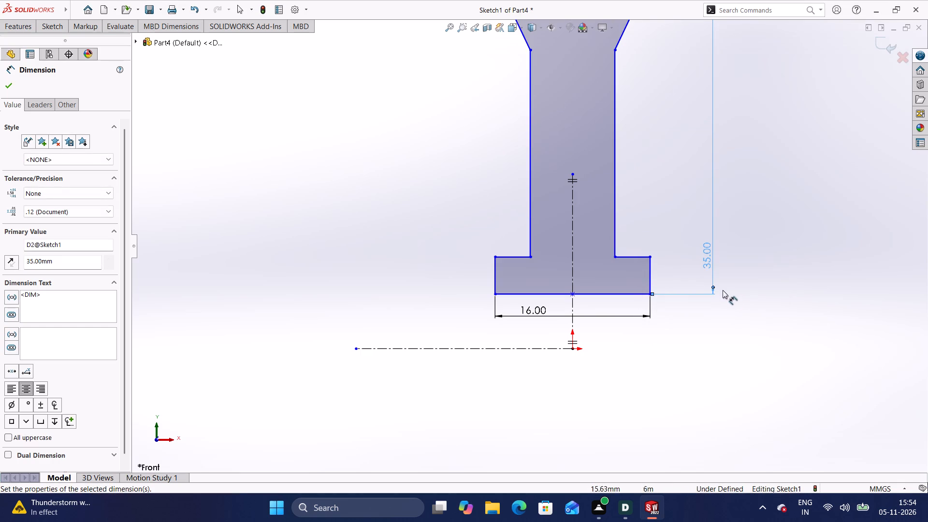
scroll(682, 211, "down", 1)
scroll(682, 211, "up", 3)
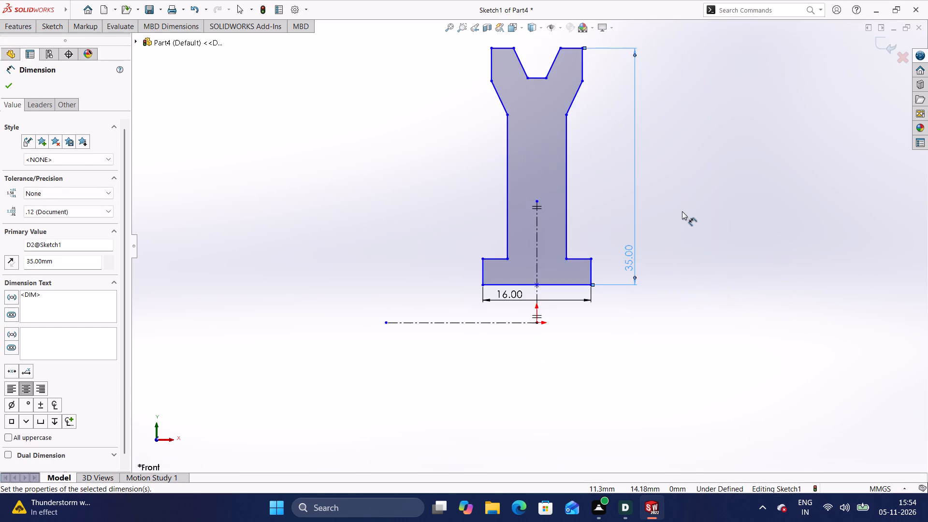
scroll(682, 211, "up", 2)
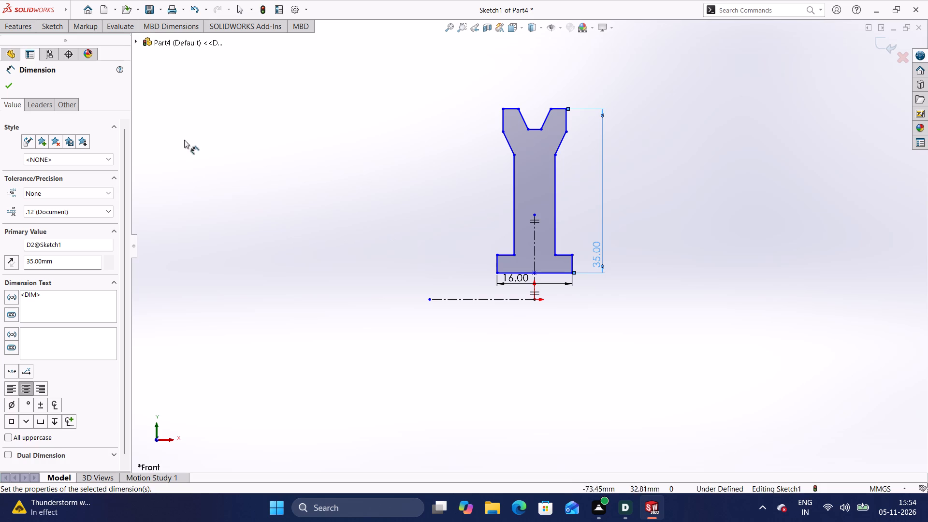
Dimension the distance between the horizontal centerline and the profile's bottom base line as 6 mm.
left_click(62, 30)
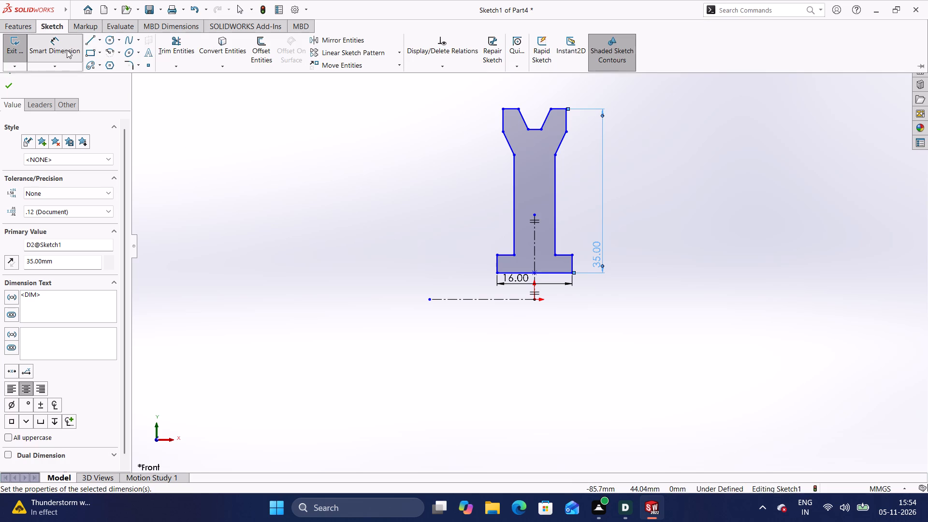
left_click(68, 59)
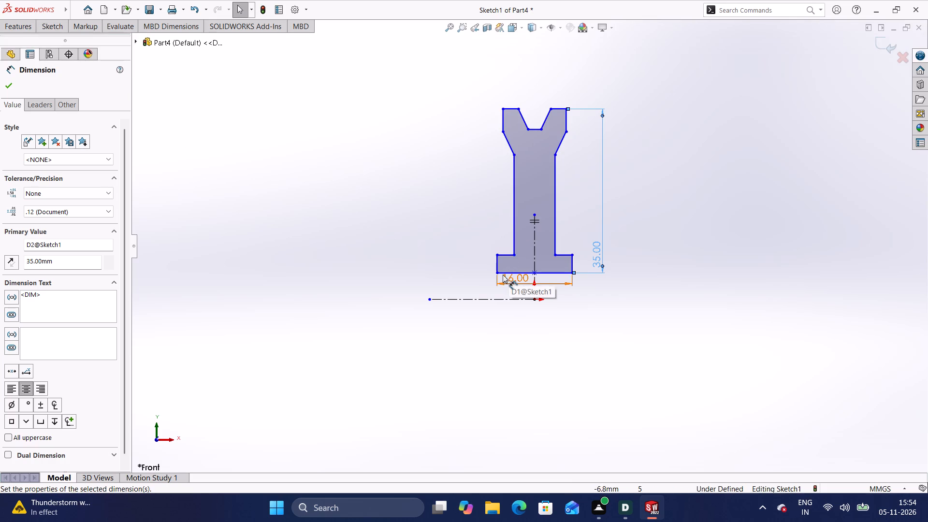
scroll(499, 272, "down", 4)
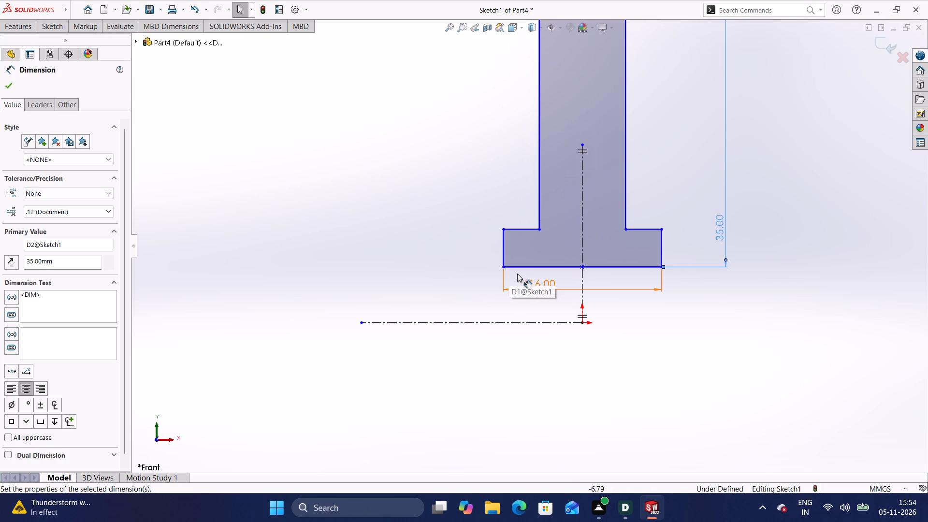
left_click(516, 268)
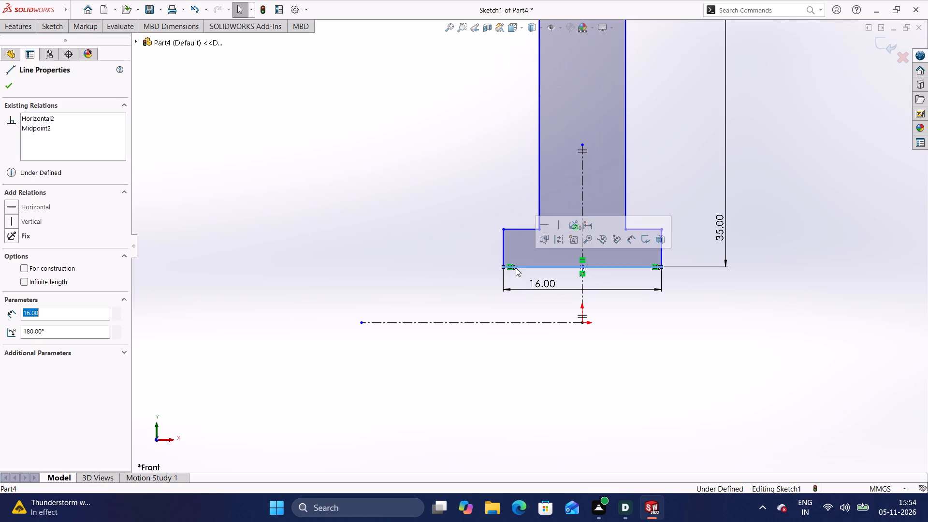
left_click(510, 322)
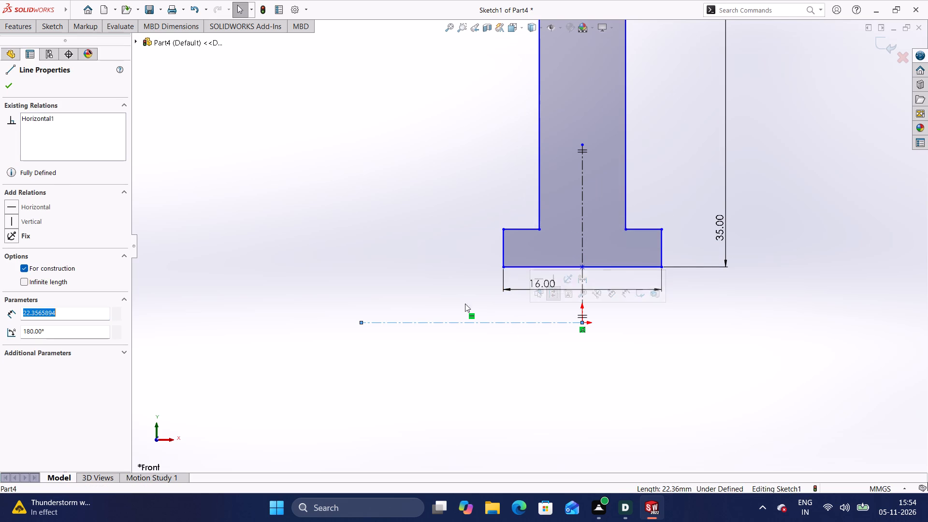
left_click(53, 25)
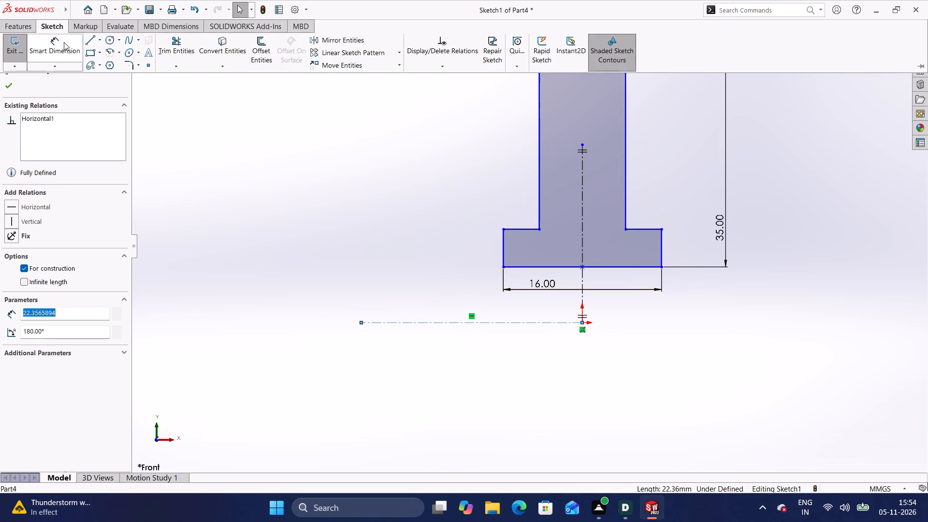
left_click(64, 42)
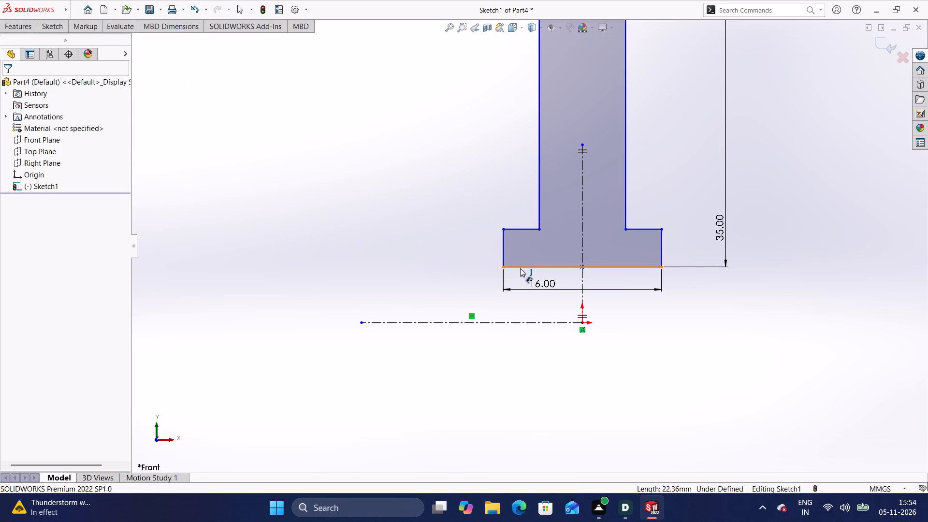
left_click(522, 266)
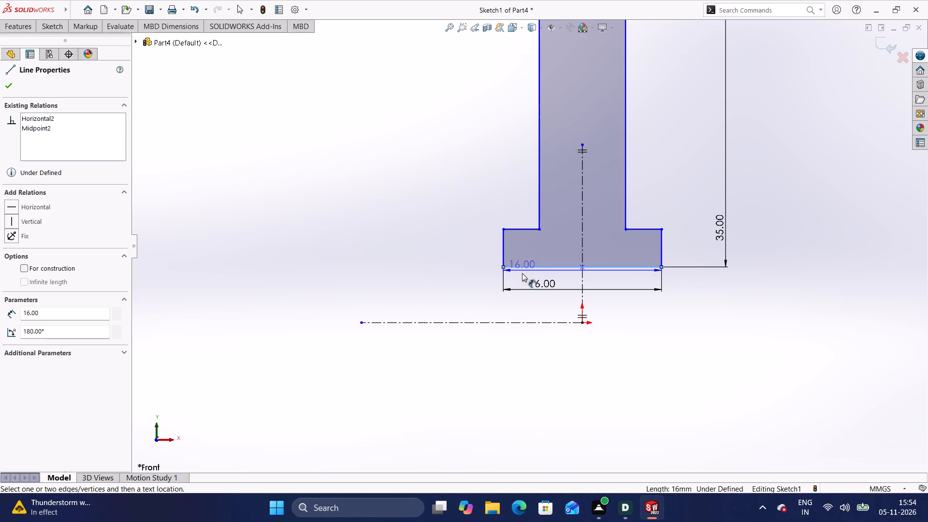
left_click(517, 322)
left_click(470, 297)
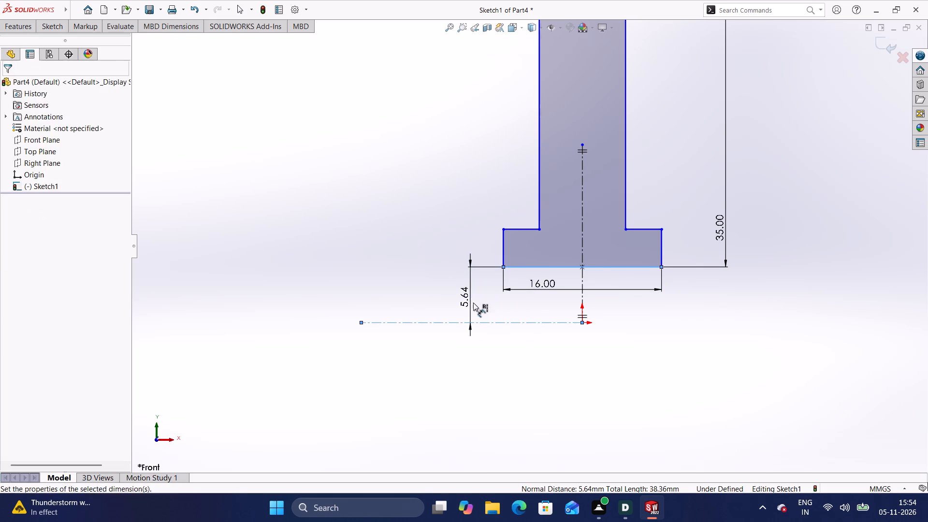
key("BackSpace")
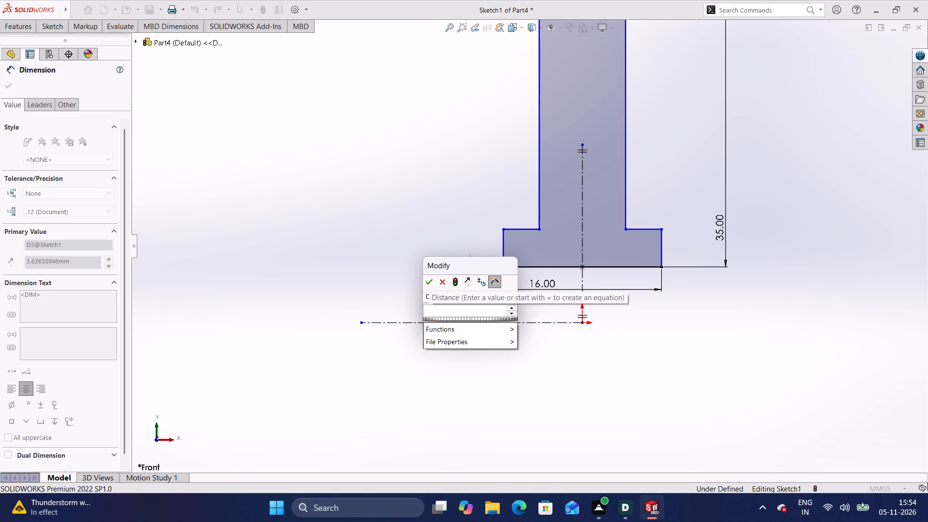
key("6")
key("Return")
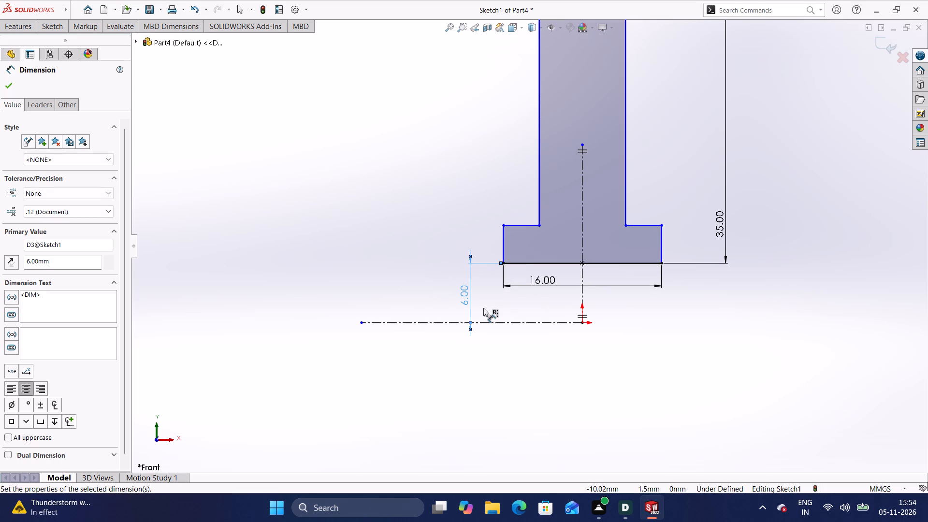
Dimension the distance from the horizontal centerline up to the base's ledge line as 10 mm.
left_click(63, 28)
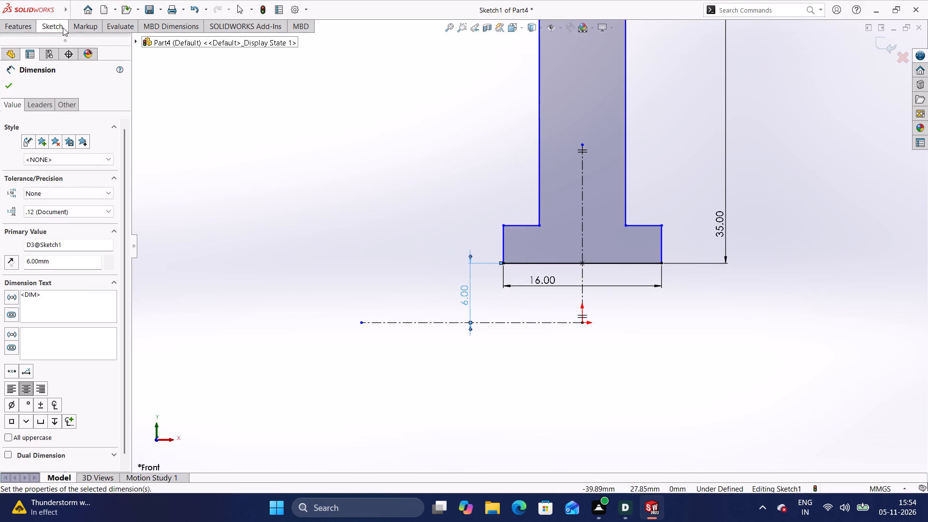
left_click(63, 48)
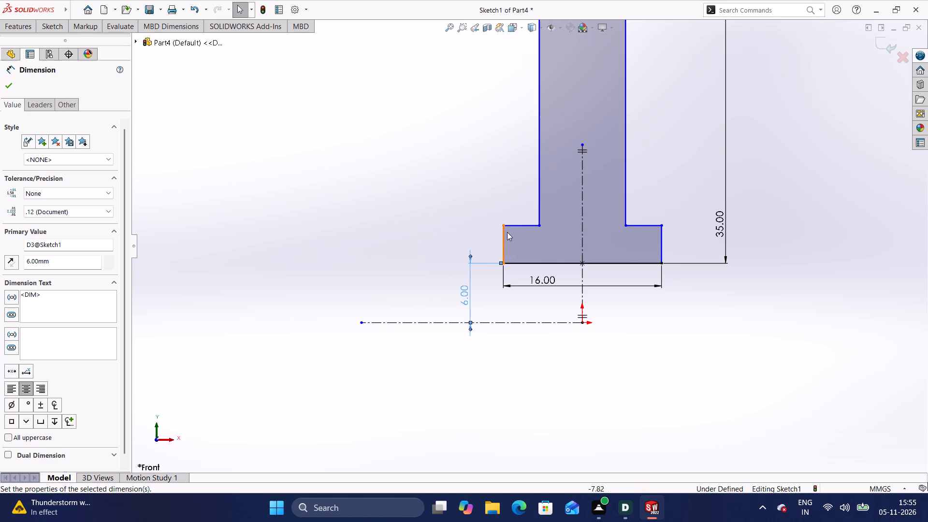
left_click(518, 224)
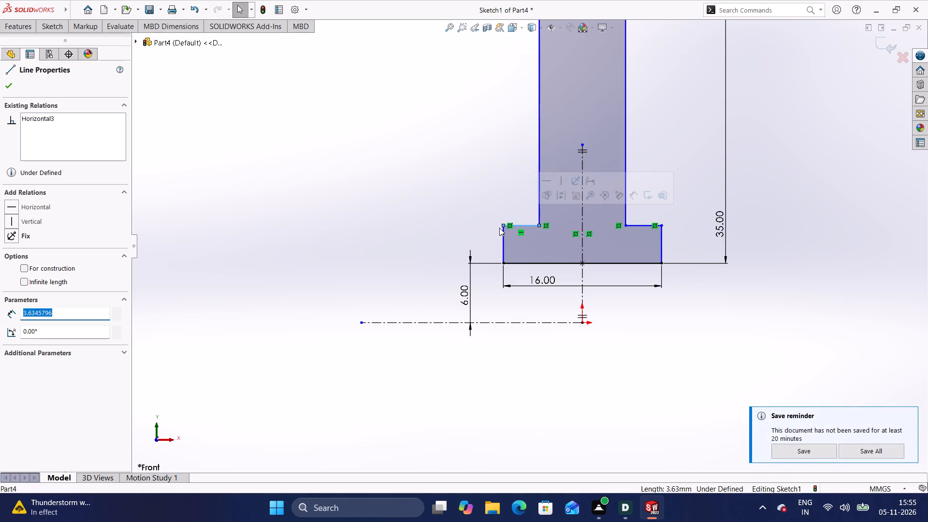
key("Escape")
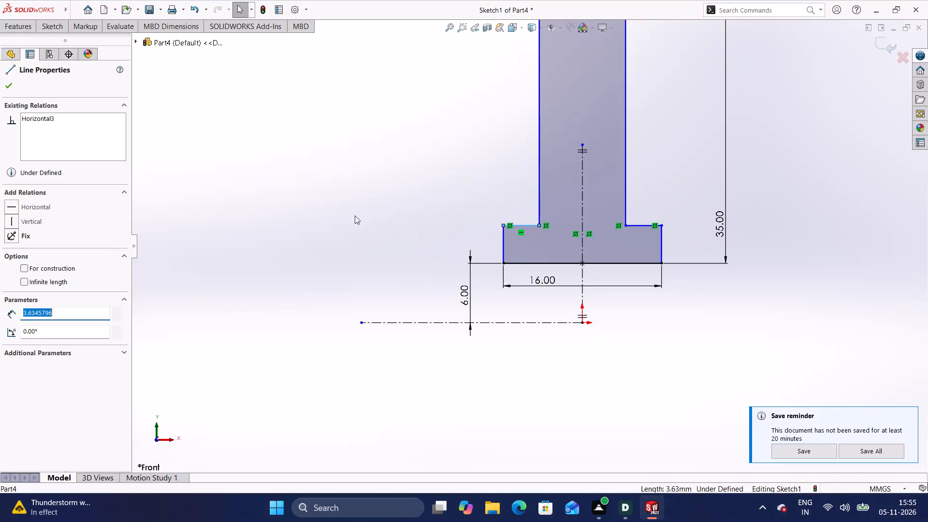
left_click(58, 25)
left_click(51, 40)
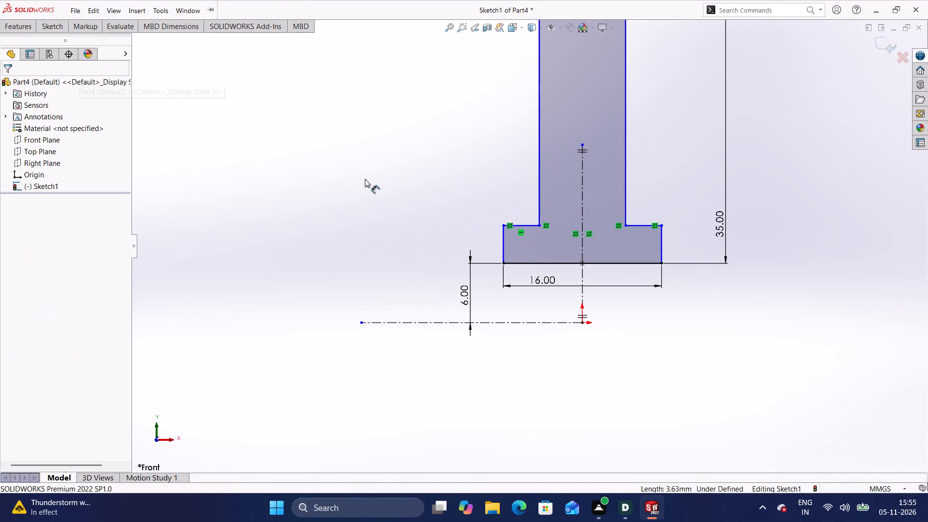
left_click(524, 225)
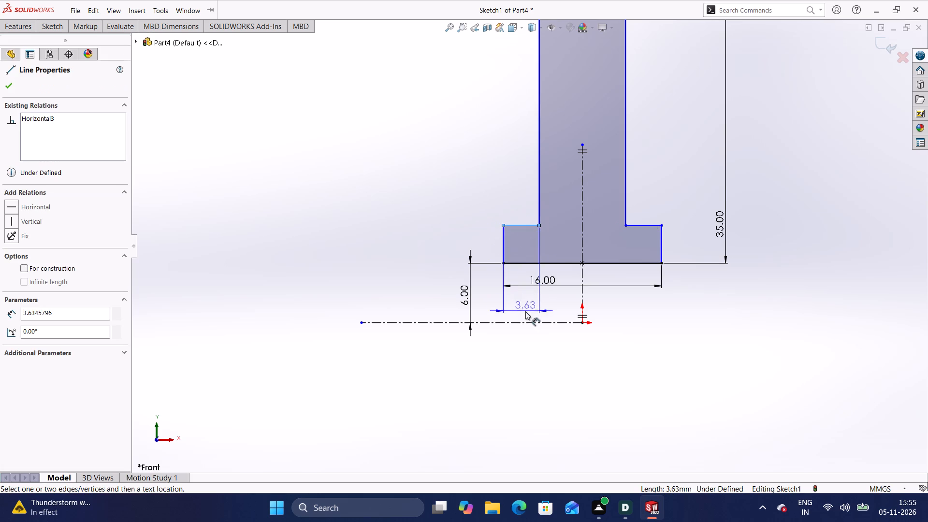
left_click(519, 322)
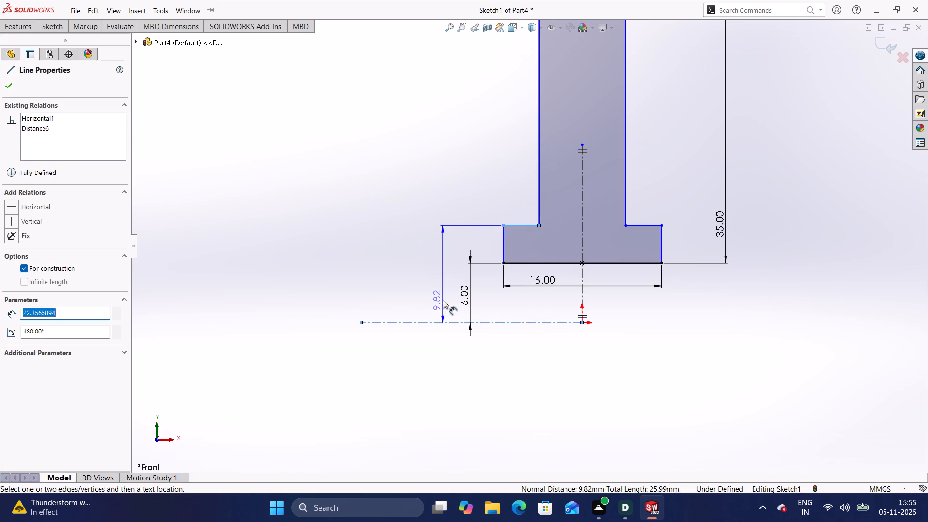
left_click(443, 300)
key("BackSpace")
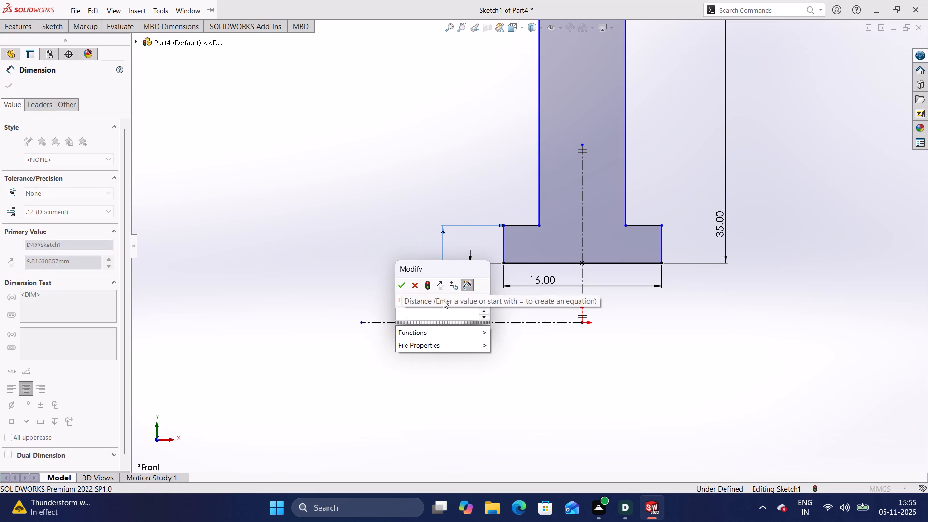
type("10")
key("Return")
left_click(443, 300)
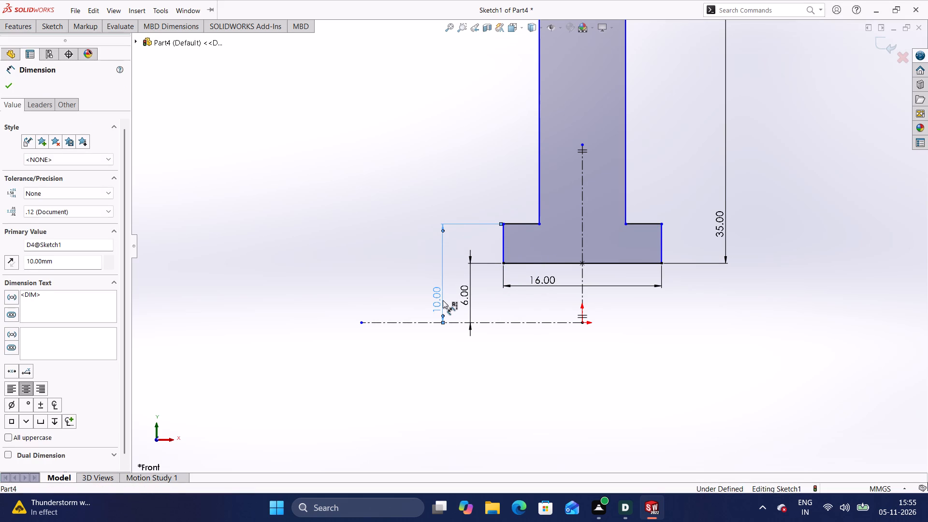
left_click(338, 272)
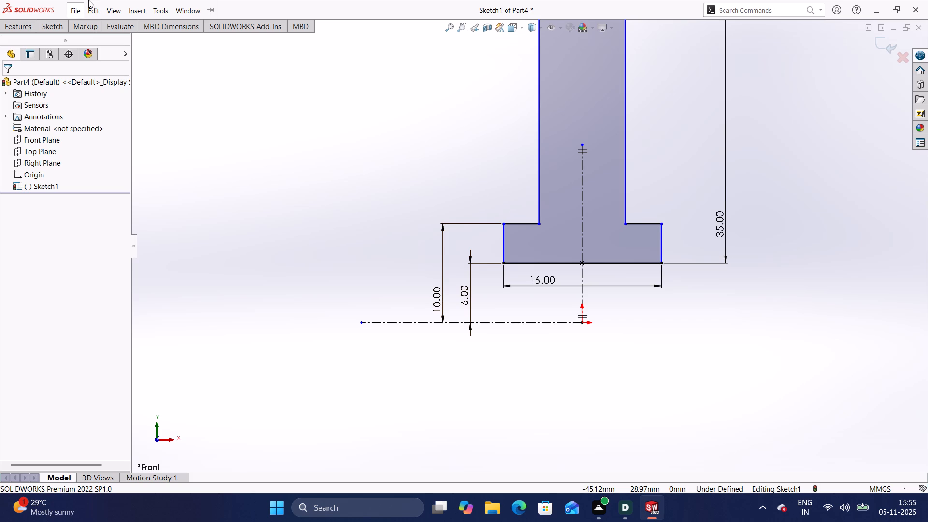
Dimension the stem's width between its two vertical sides as 12 mm.
left_click(54, 23)
left_click(54, 47)
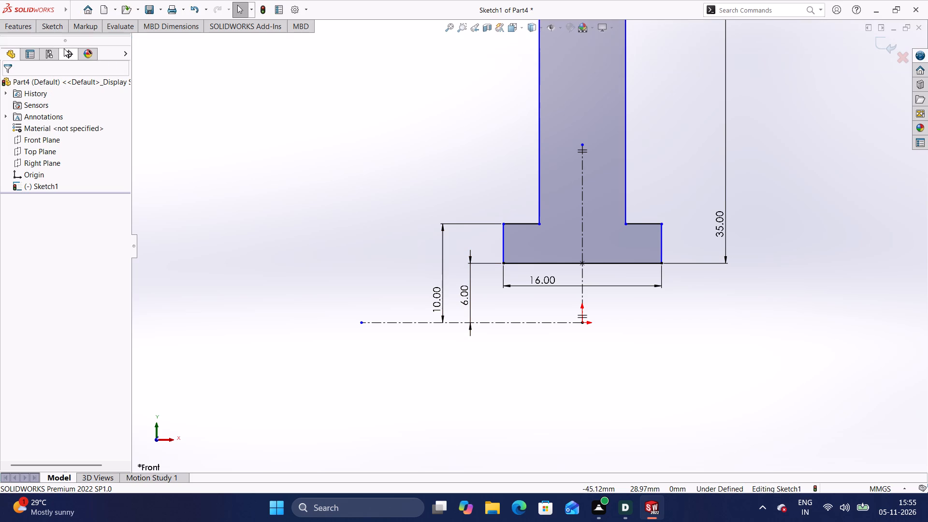
left_click(539, 119)
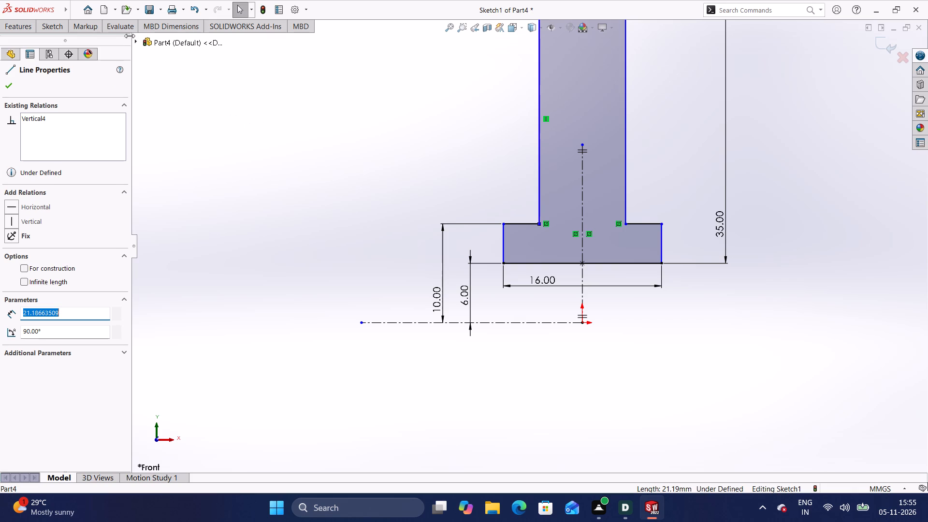
left_click(55, 29)
left_click(56, 41)
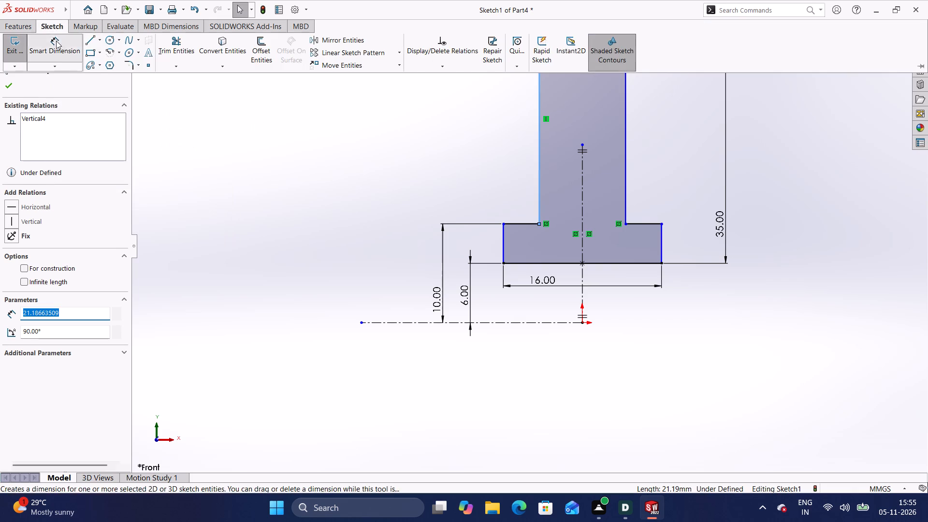
left_click(538, 85)
left_click(625, 92)
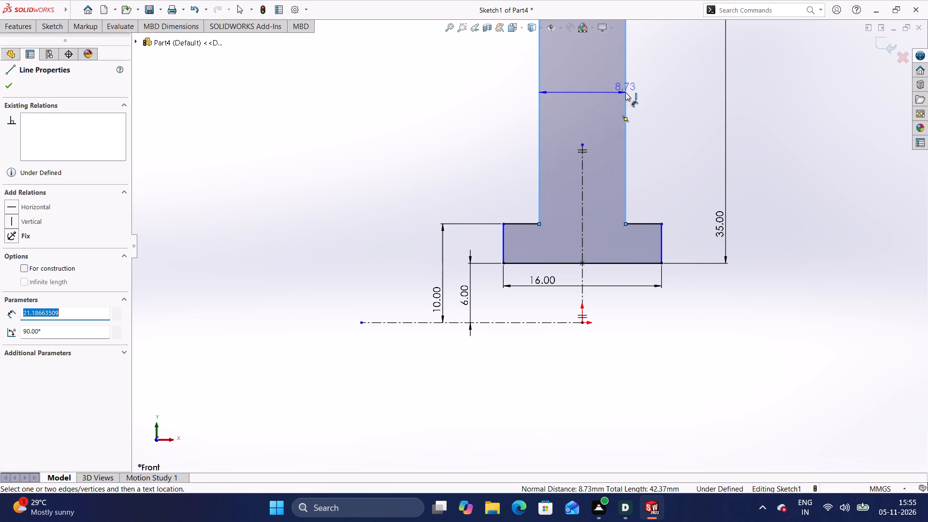
left_click(598, 118)
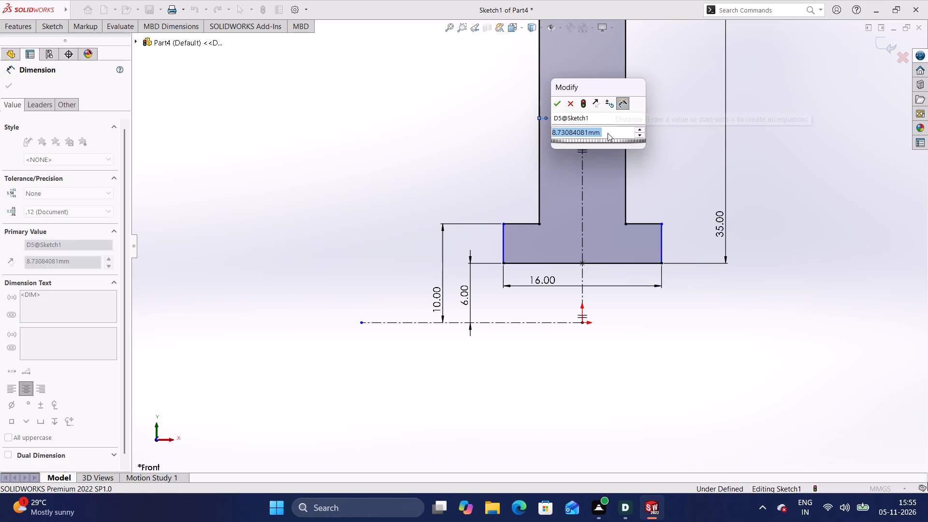
key("BackSpace")
type("12")
key("Return")
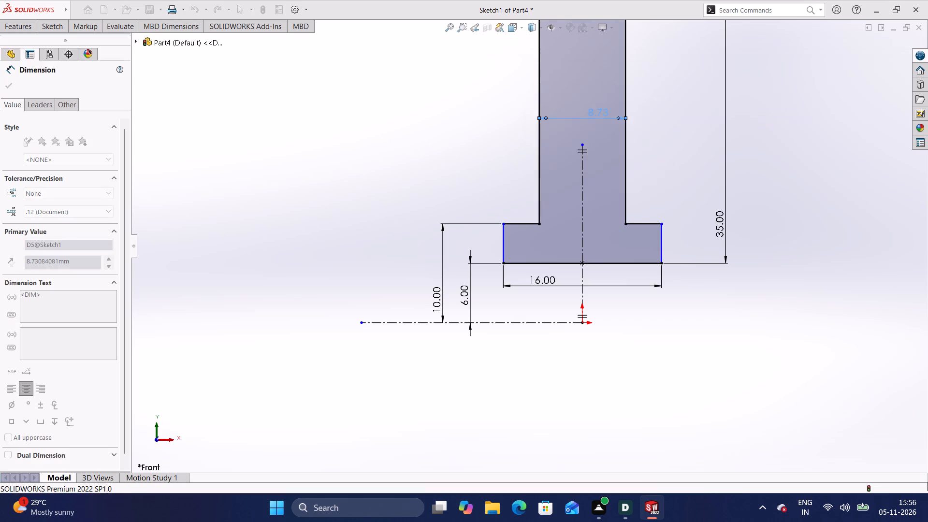
Dimension the angle between the stem's left vertical side and the adjoining slanted shoulder line as 150 degrees.
left_click(675, 108)
scroll(675, 108, "up", 2)
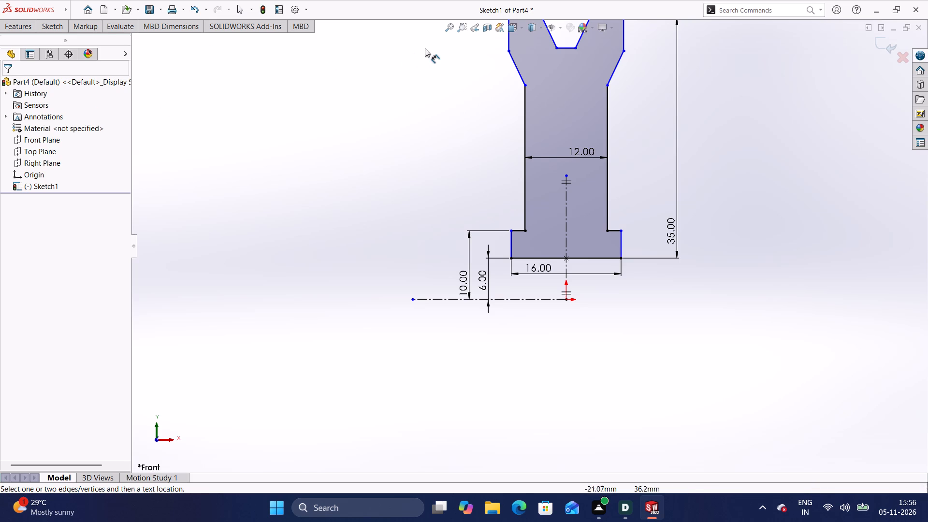
scroll(425, 46, "up", 3)
scroll(510, 109, "up", 3)
scroll(512, 116, "down", 4)
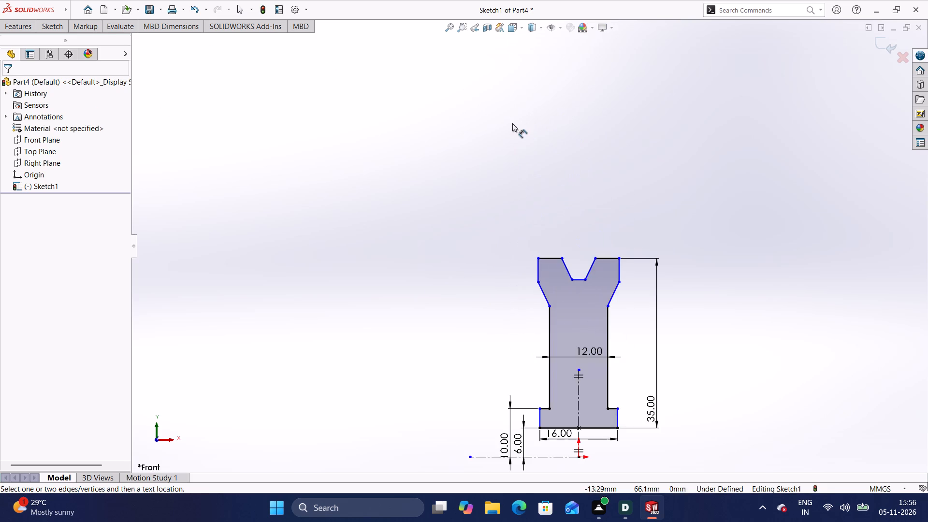
scroll(560, 238, "down", 5)
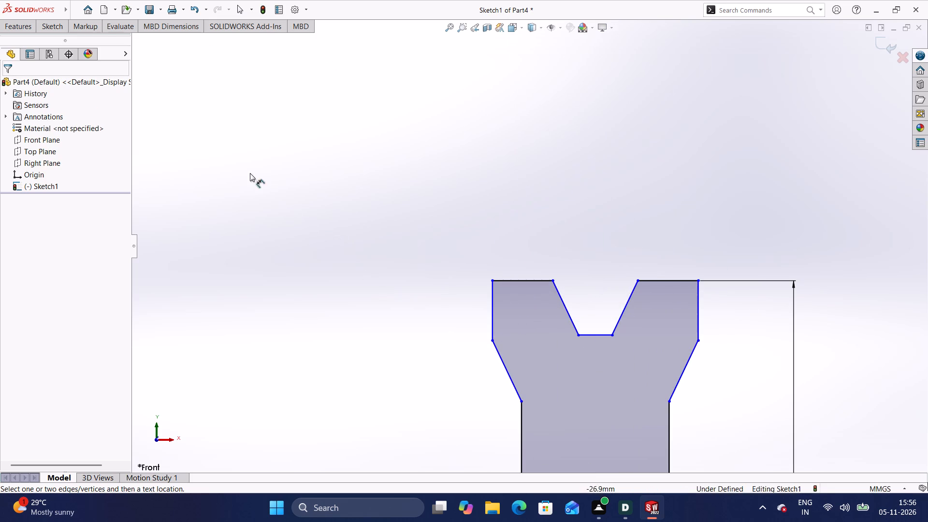
left_click(50, 25)
left_click(51, 56)
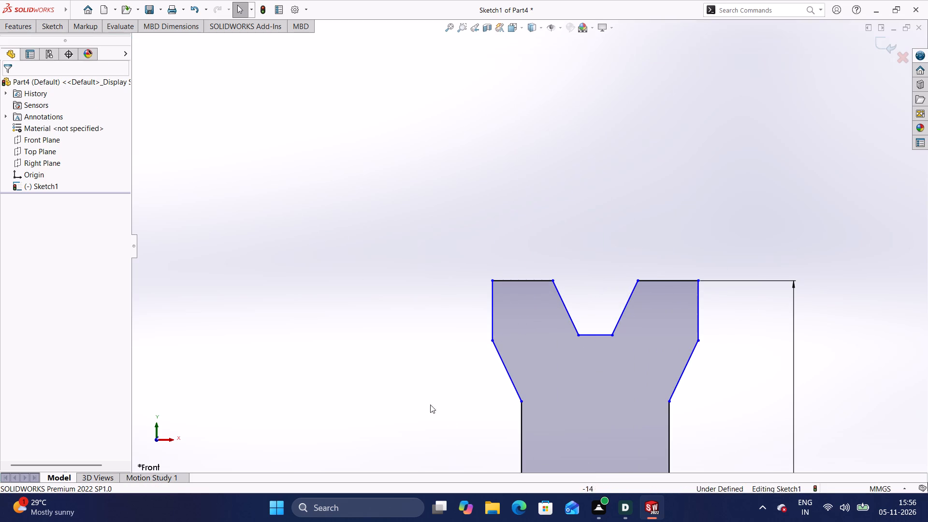
left_click(520, 438)
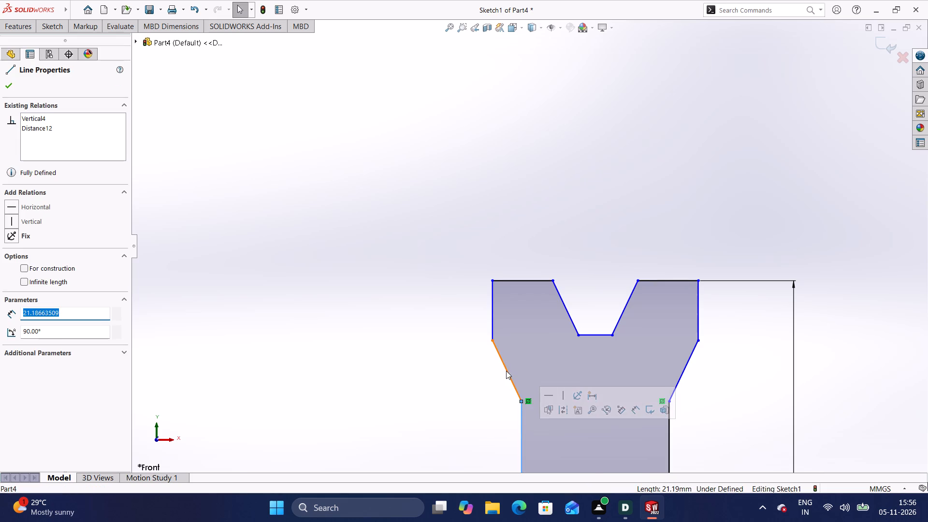
left_click(506, 370)
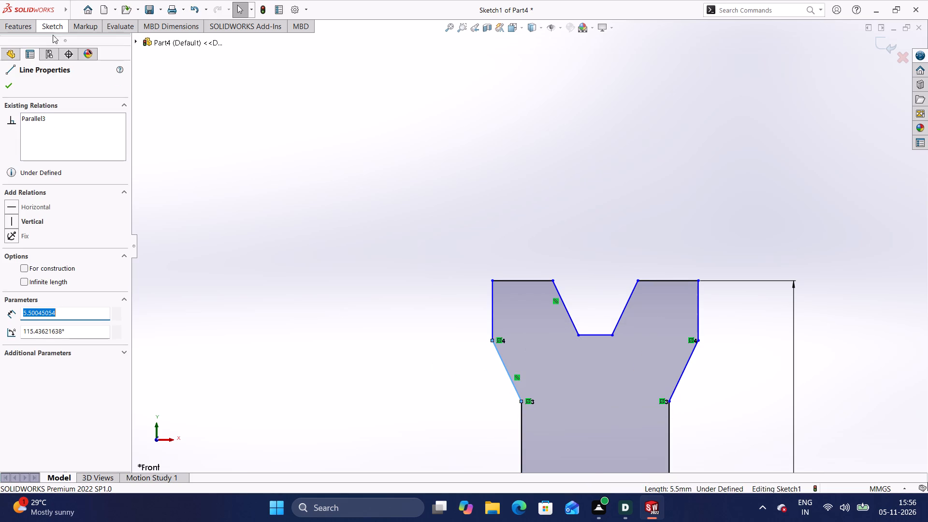
left_click(59, 26)
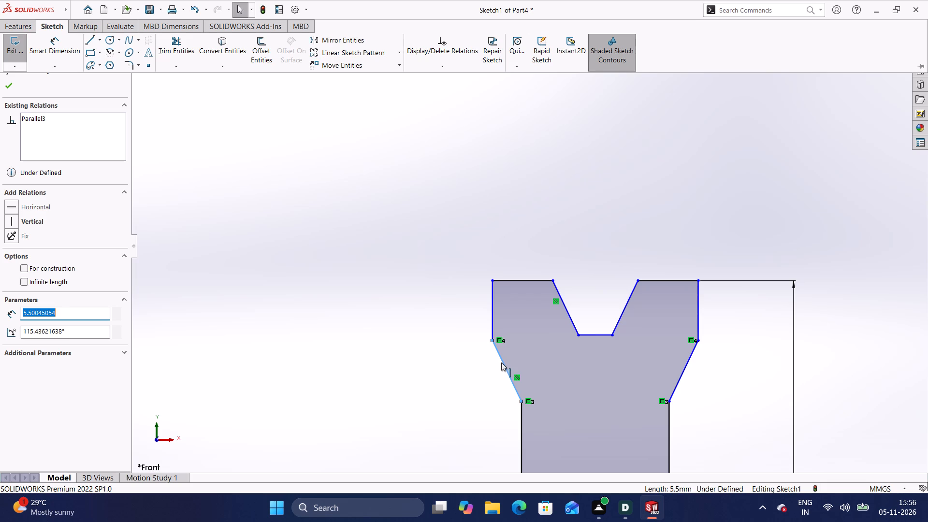
left_click(58, 43)
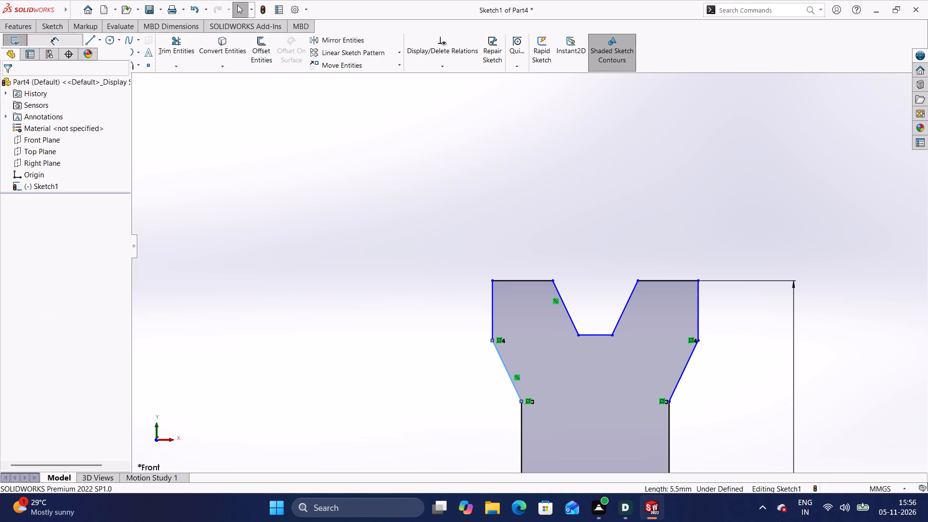
left_click(521, 423)
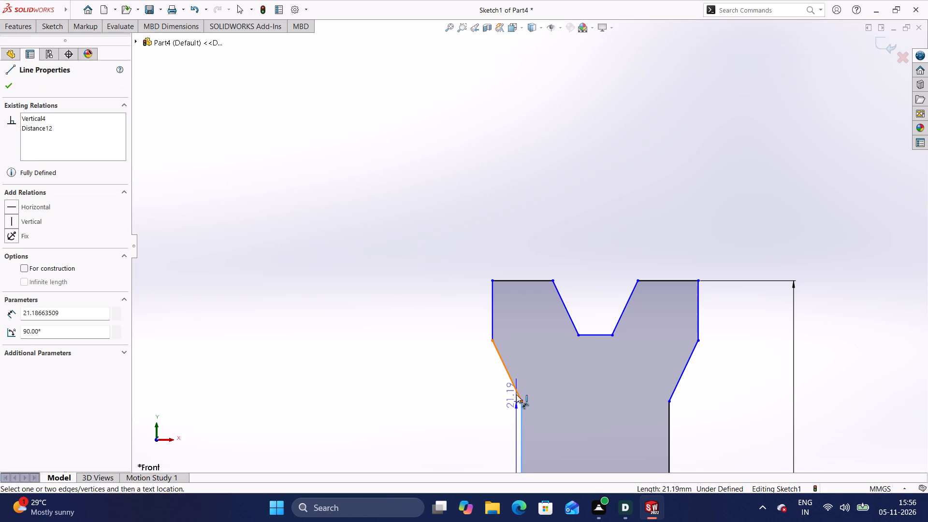
left_click(510, 377)
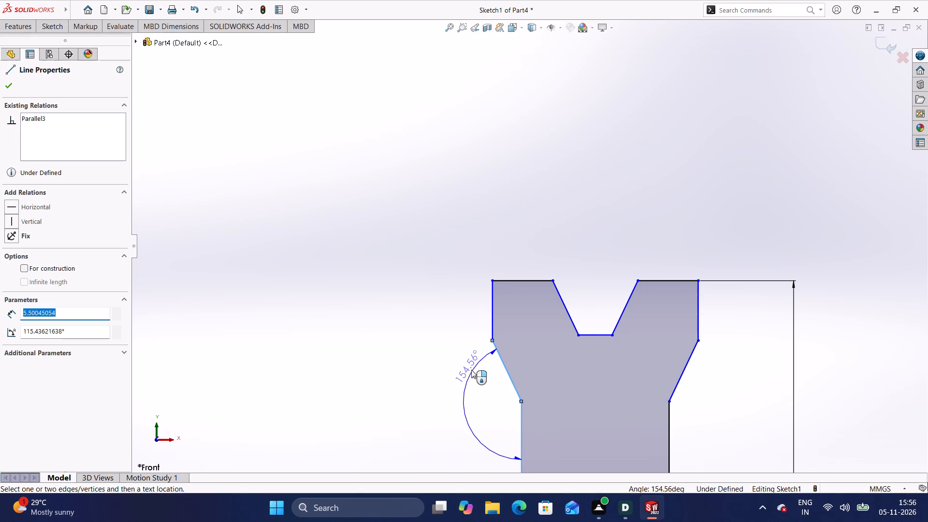
left_click(471, 370)
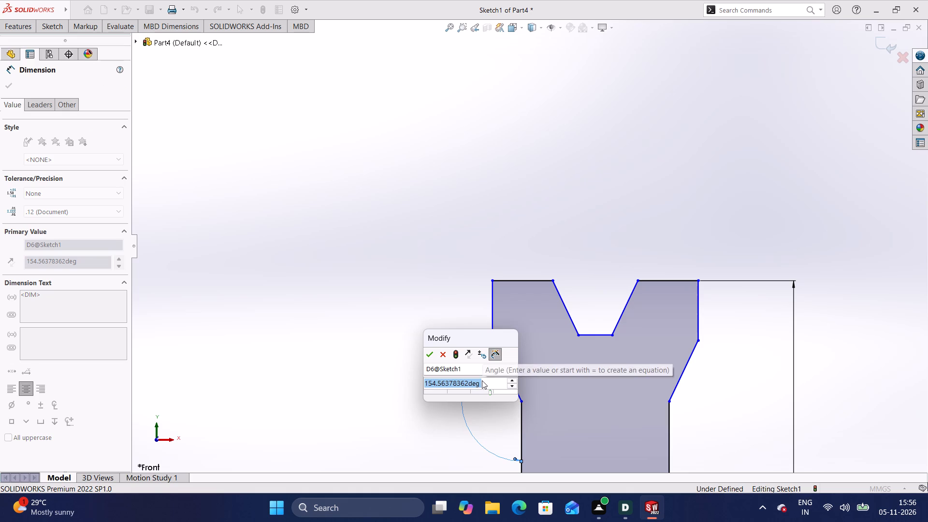
key("BackSpace")
type("150")
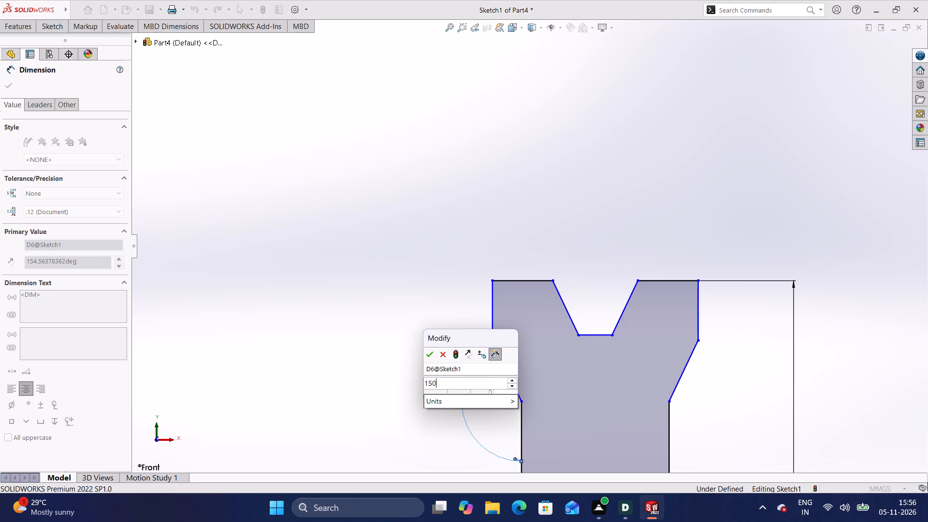
key("Return")
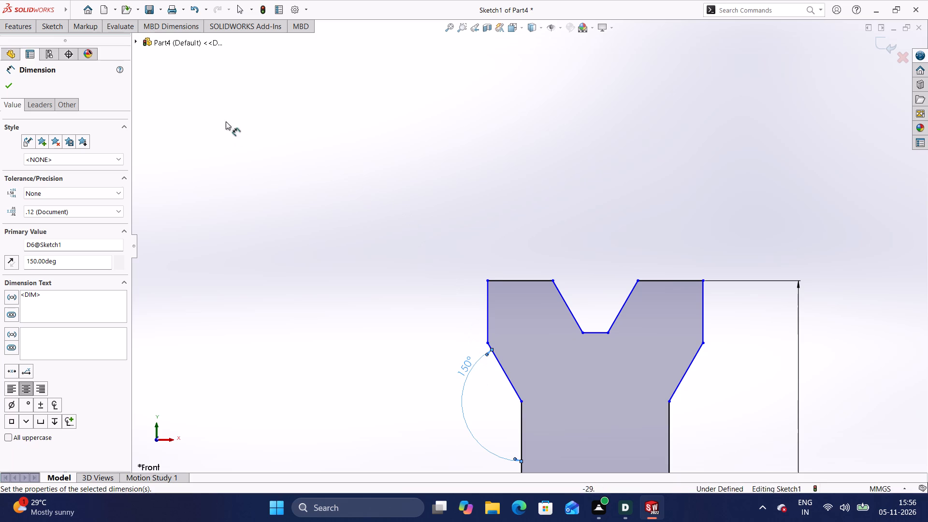
Dimension the outer vertical side of the profile's right upper arm as 8 mm.
left_click(51, 26)
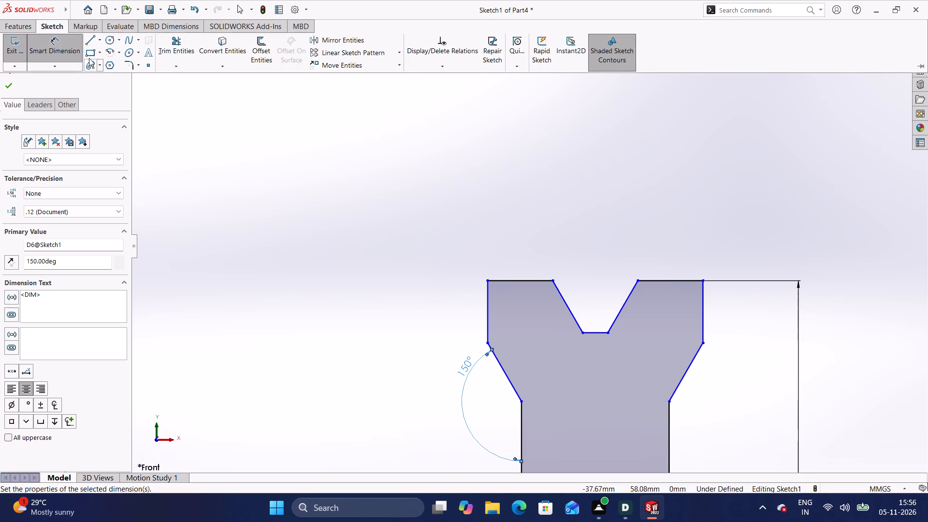
left_click(75, 51)
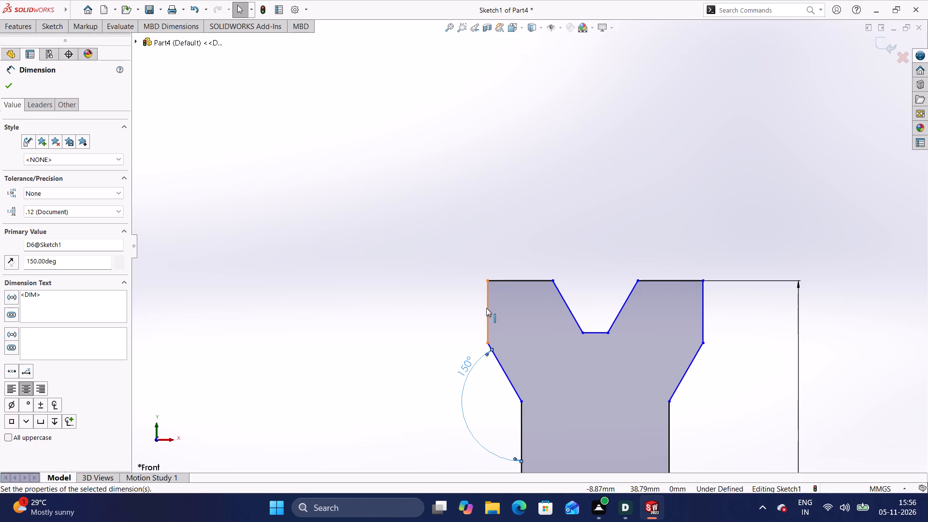
left_click(486, 305)
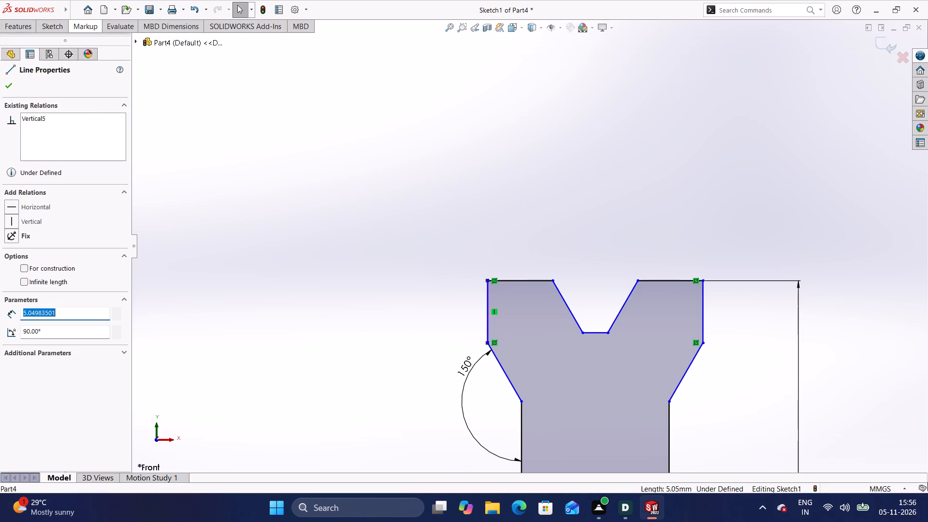
left_click(57, 22)
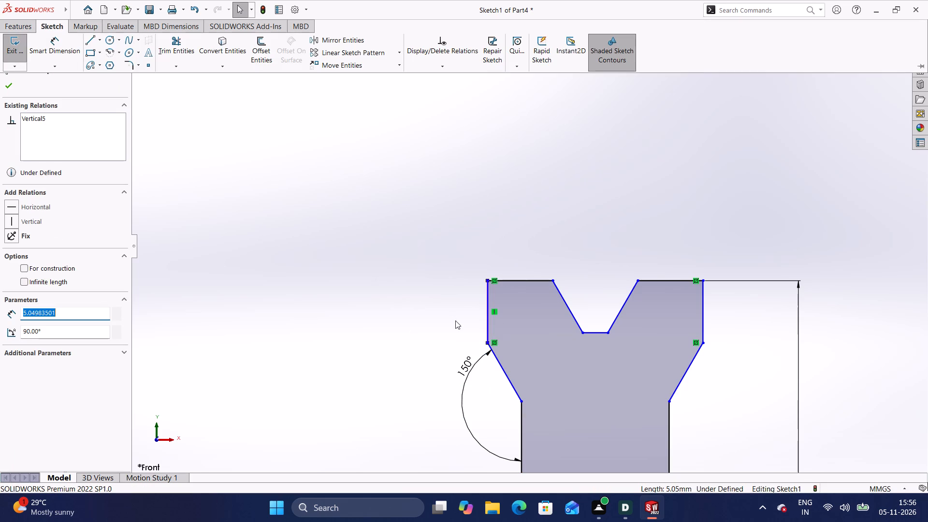
left_click(488, 325)
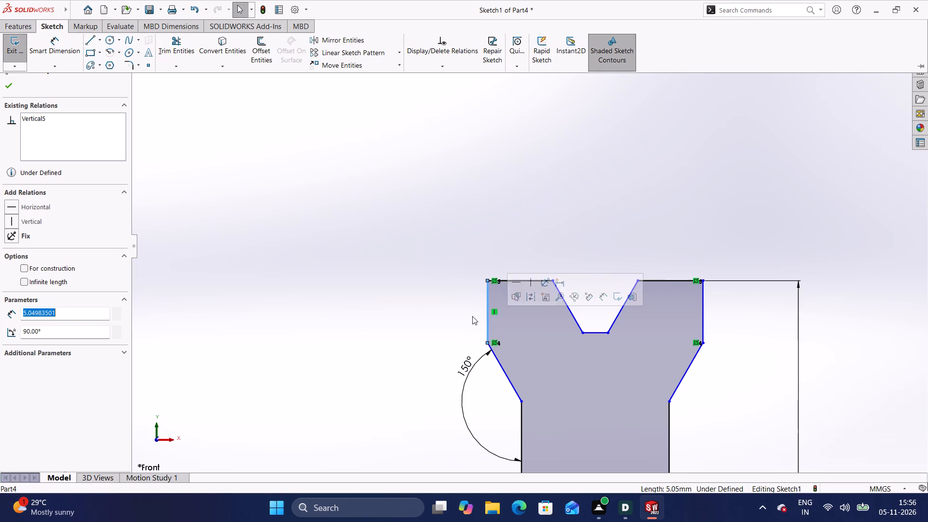
left_click(52, 40)
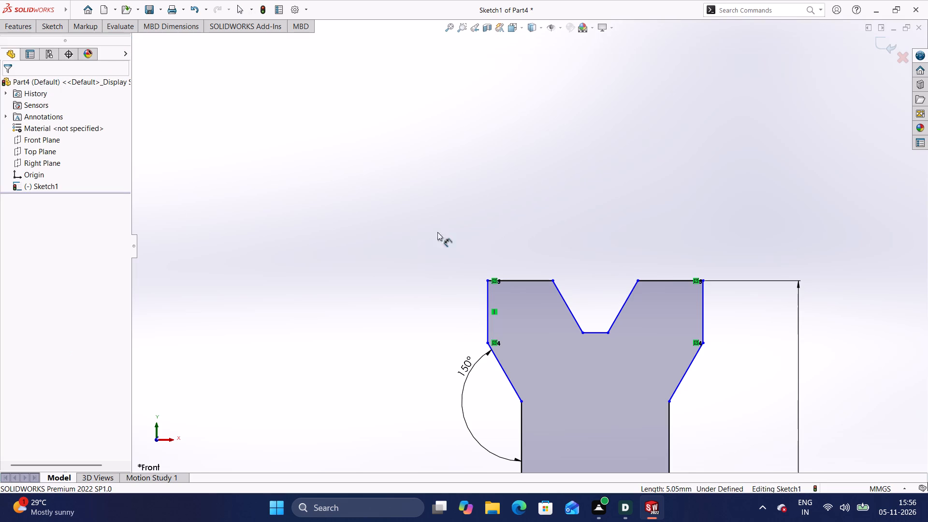
left_click(703, 313)
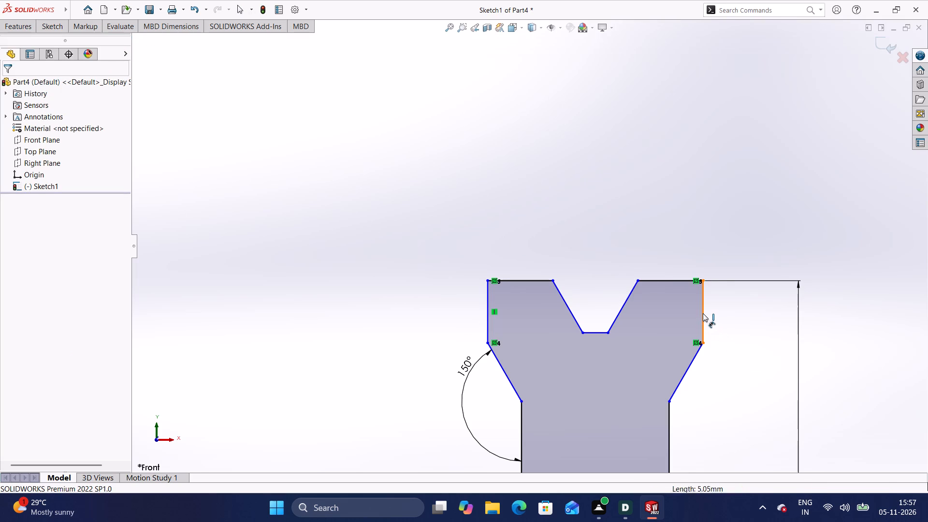
left_click(739, 323)
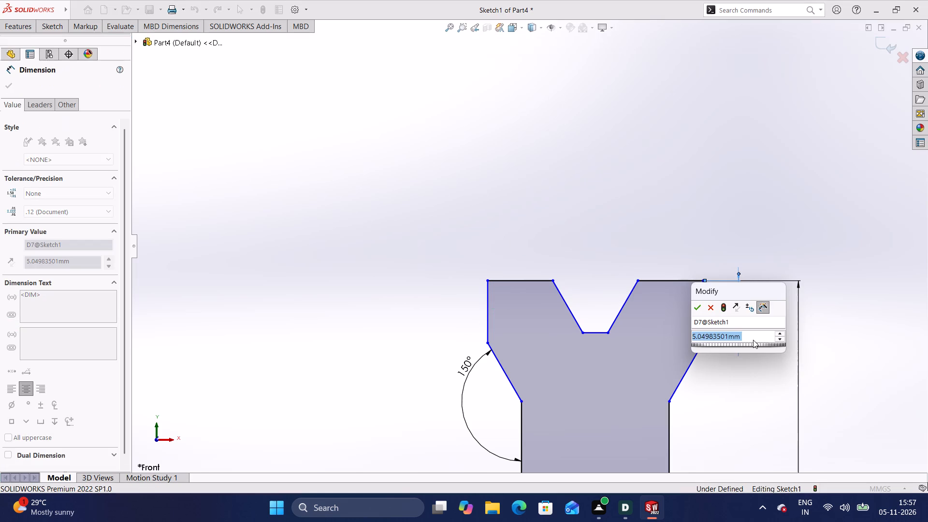
key("BackSpace")
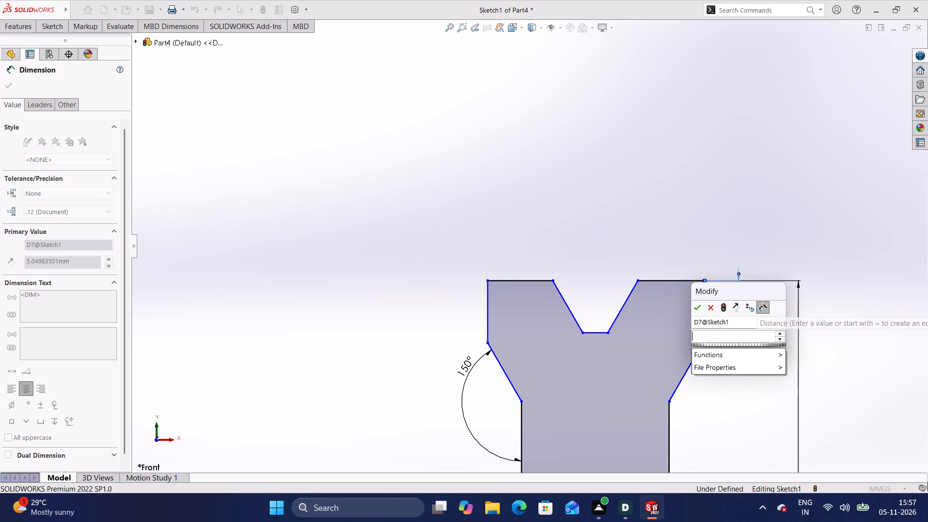
key("BackSpace")
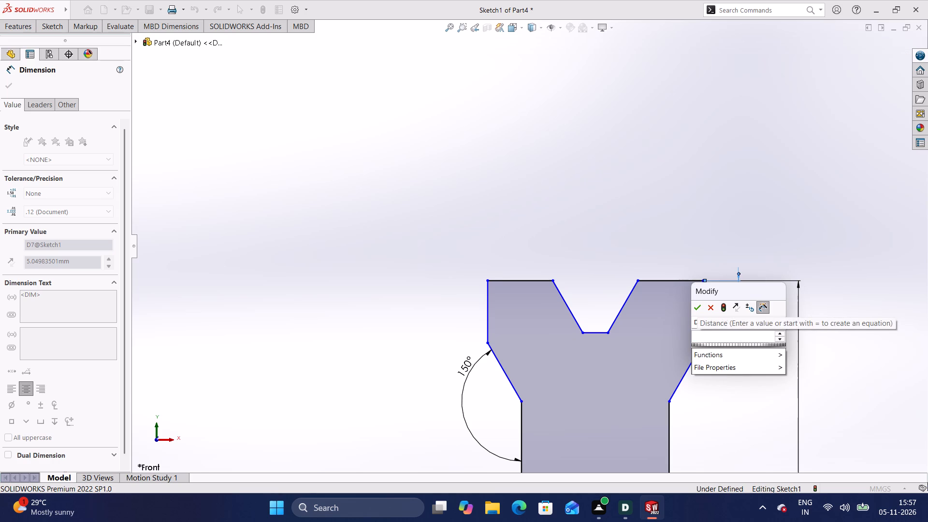
key("8")
key("Return")
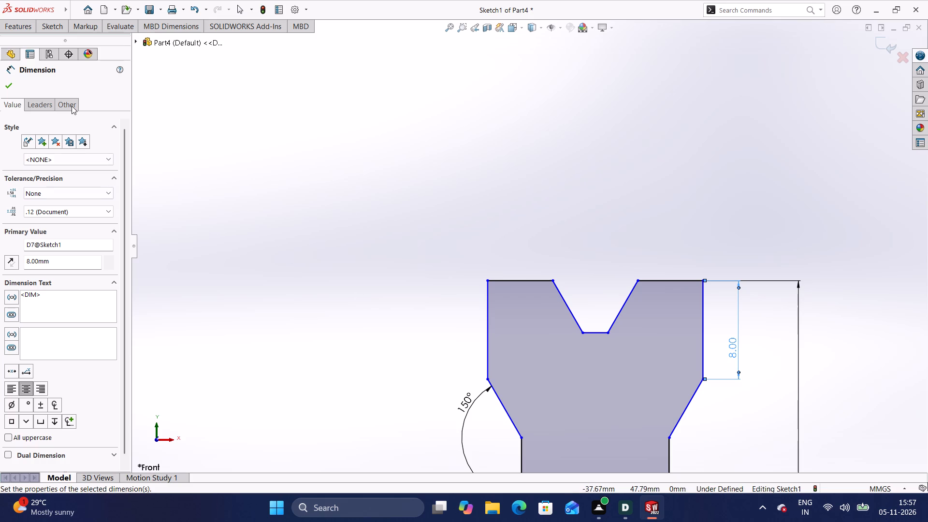
Dimension the vertical depth of the V-notch along its right slanted line as 5 mm.
left_click(58, 28)
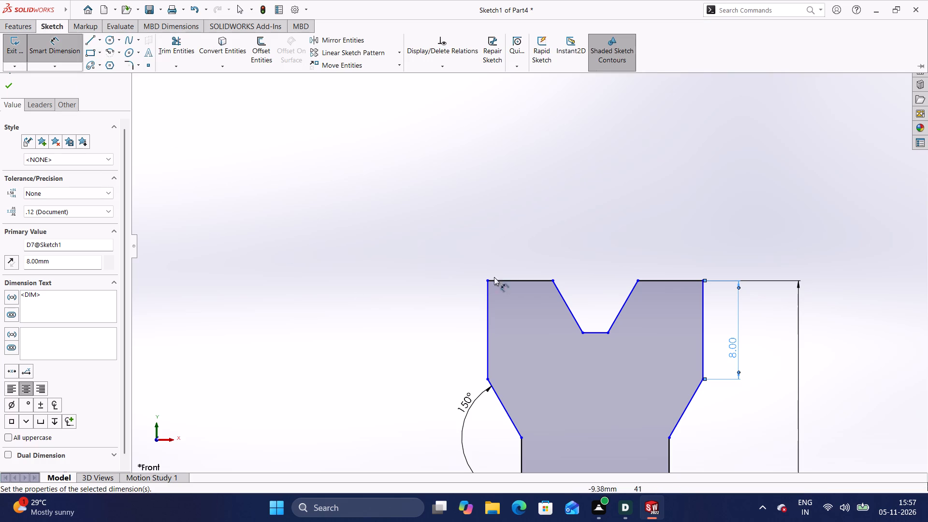
left_click(617, 319)
left_click(608, 308)
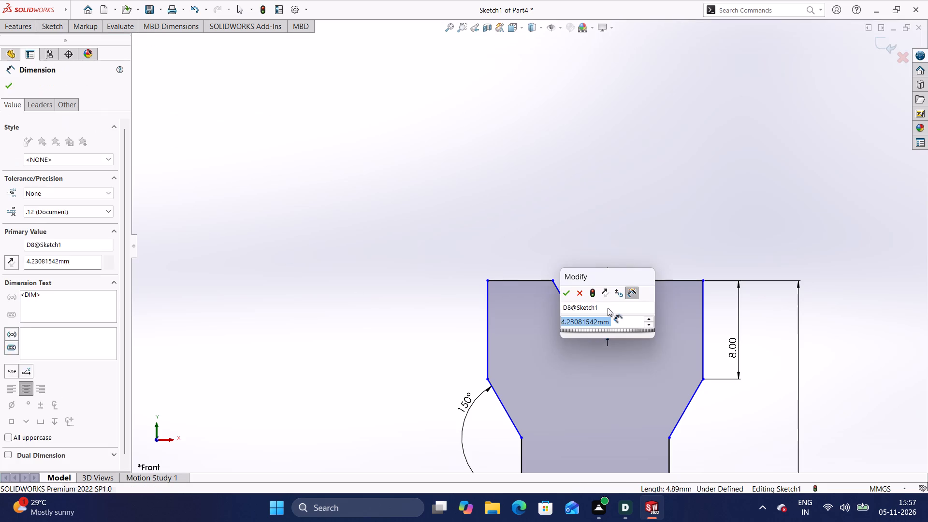
left_click(611, 319)
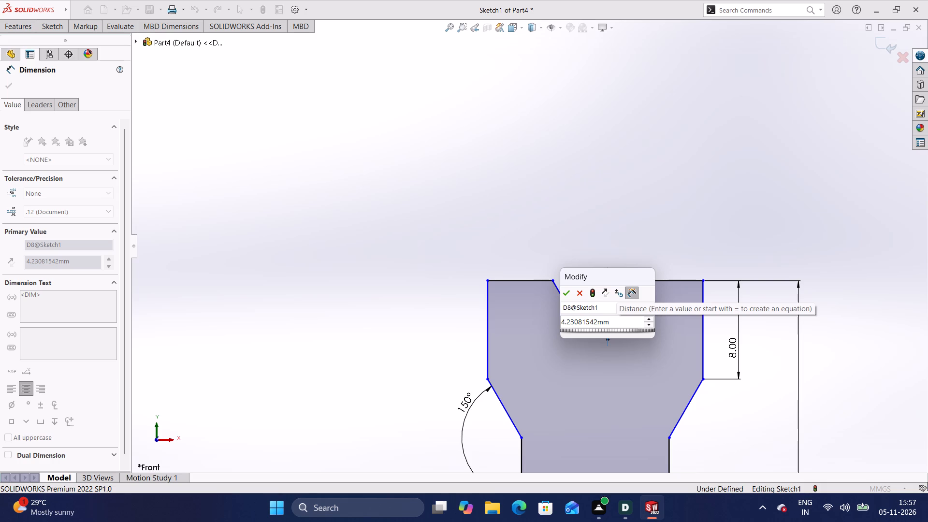
key("BackSpace")
key("BackSpace")
key("BackSpace")
key("BackSpace")
key("BackSpace")
key("BackSpace")
key("BackSpace")
key("BackSpace")
key("BackSpace")
key("BackSpace")
key("BackSpace")
key("BackSpace")
key("BackSpace")
key("BackSpace")
key("BackSpace")
key("BackSpace")
key("BackSpace")
key("BackSpace")
key("BackSpace")
key("BackSpace")
key("5")
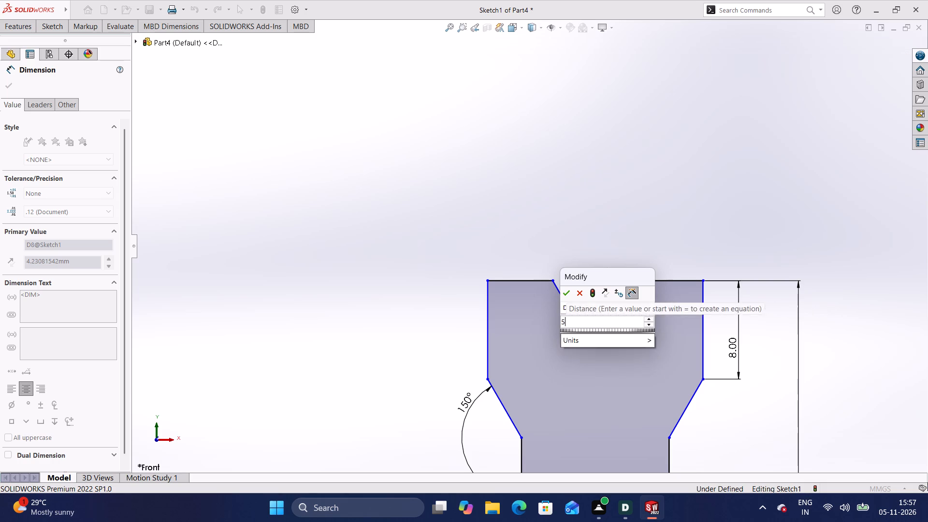
key("Return")
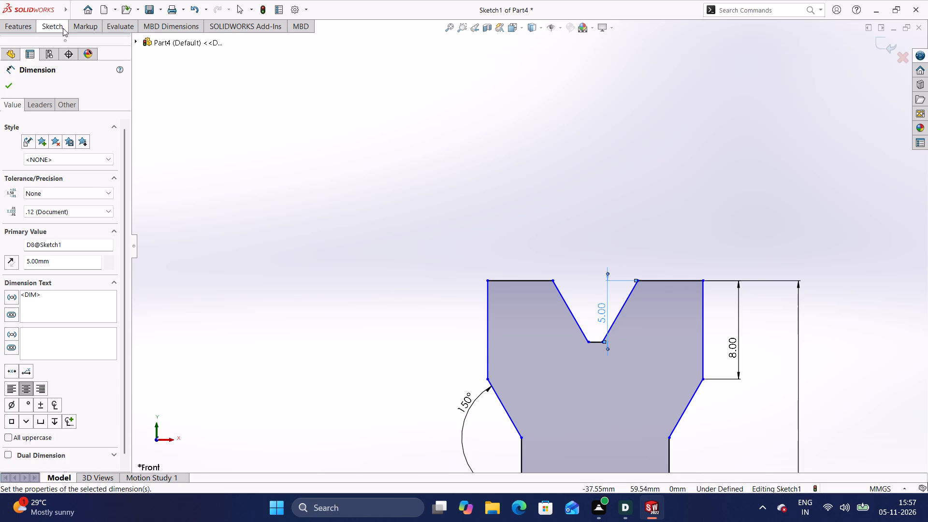
left_click(445, 107)
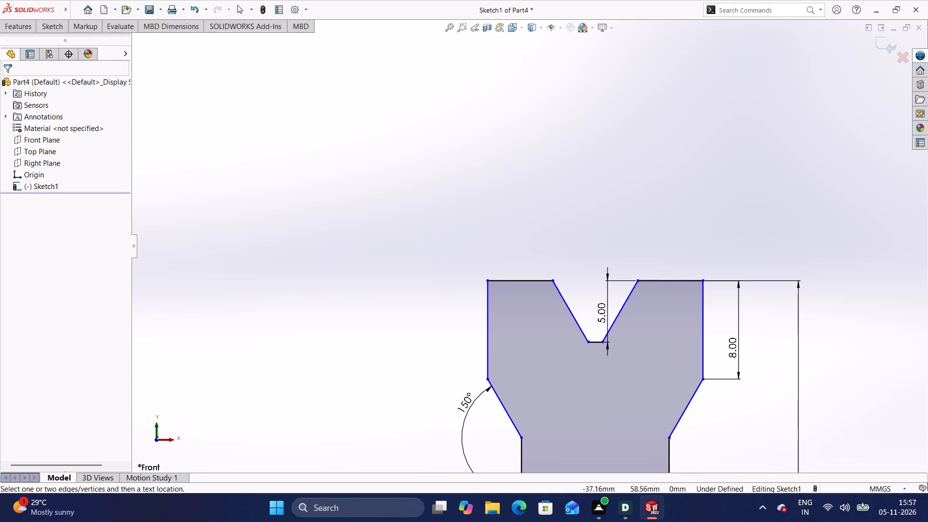
Dimension the short horizontal line at the bottom of the V-notch as 5 mm.
left_click(58, 29)
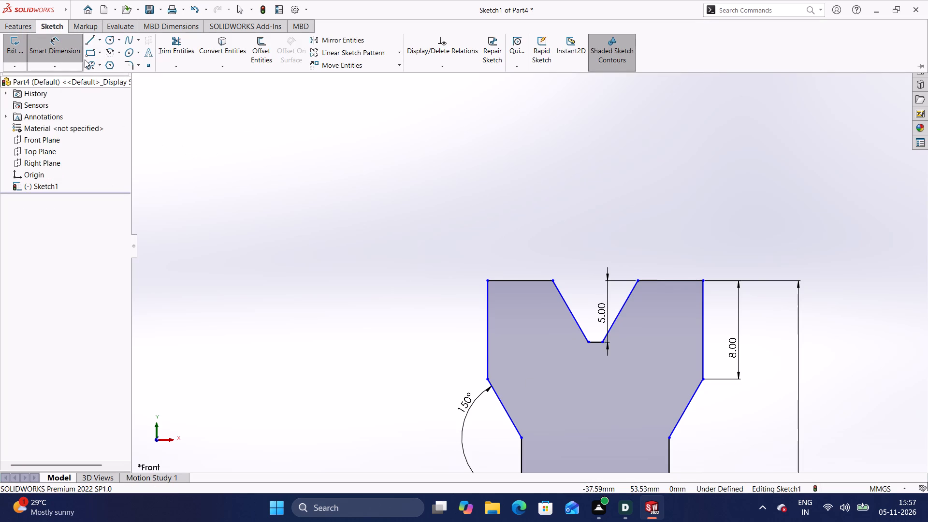
left_click(69, 49)
scroll(596, 343, "down", 4)
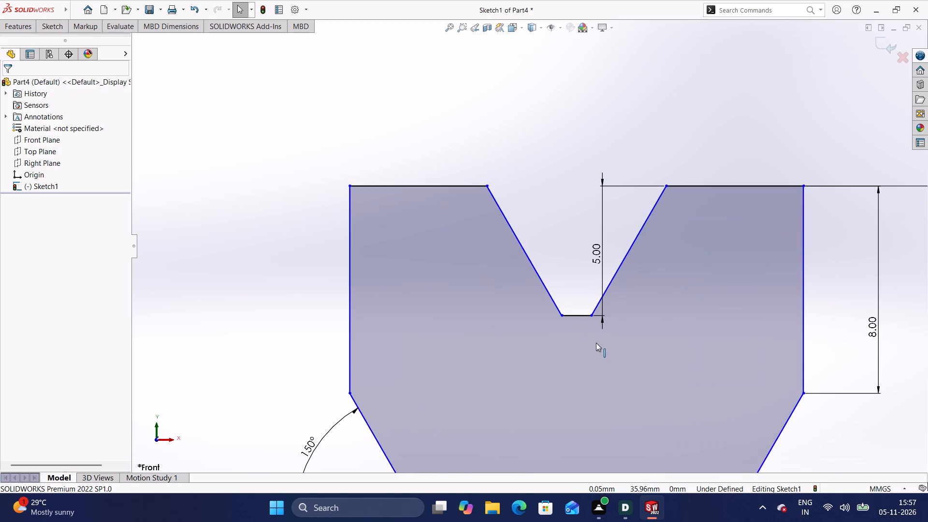
left_click(580, 315)
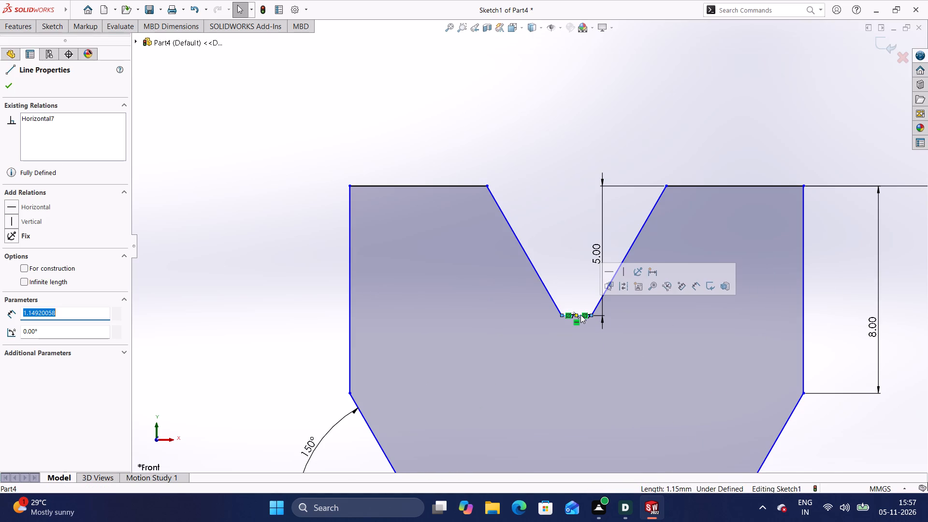
left_click(52, 25)
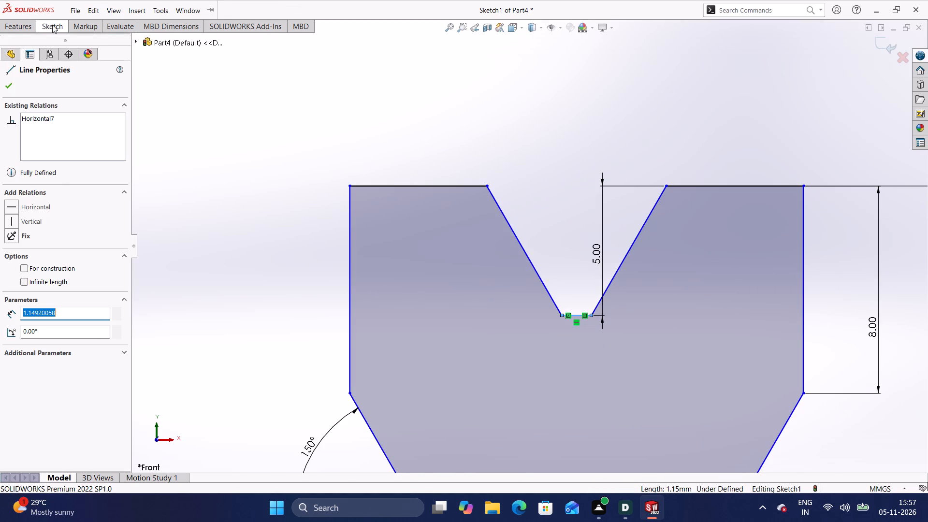
left_click(55, 32)
left_click(57, 45)
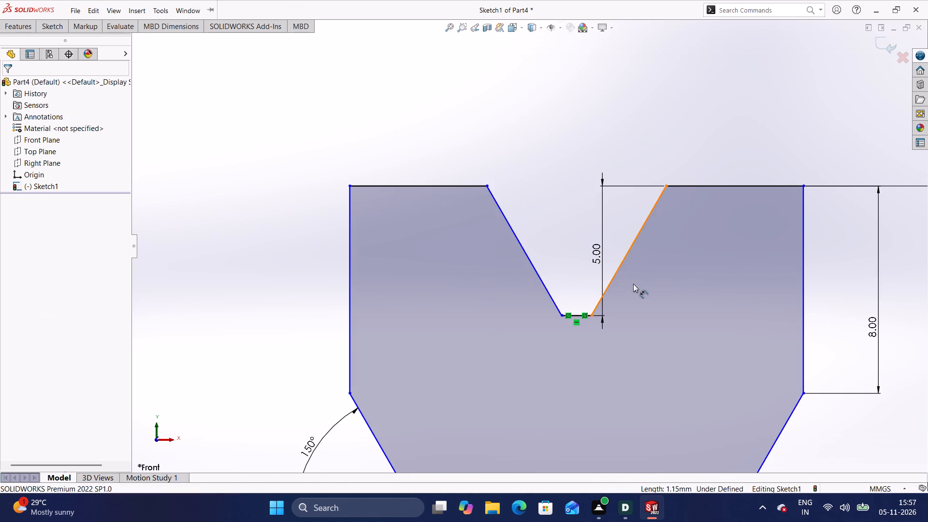
scroll(594, 311, "down", 4)
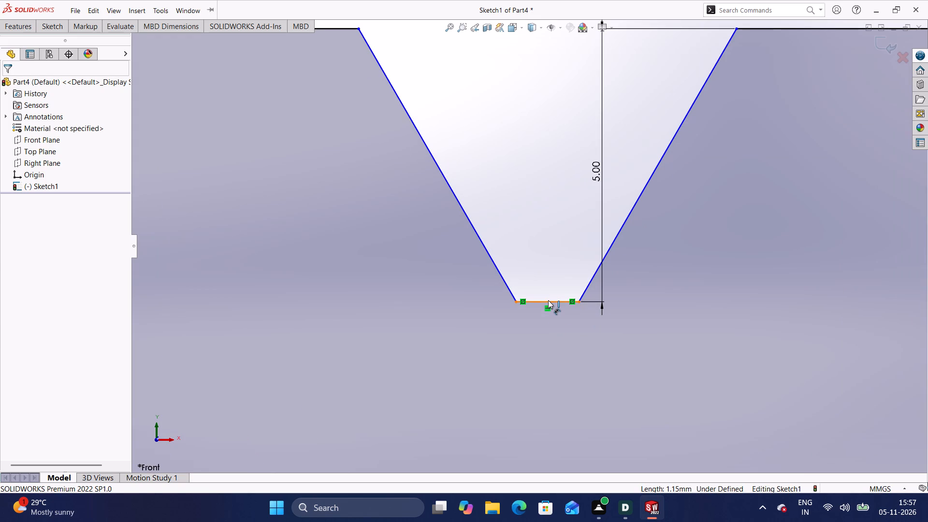
left_click(548, 300)
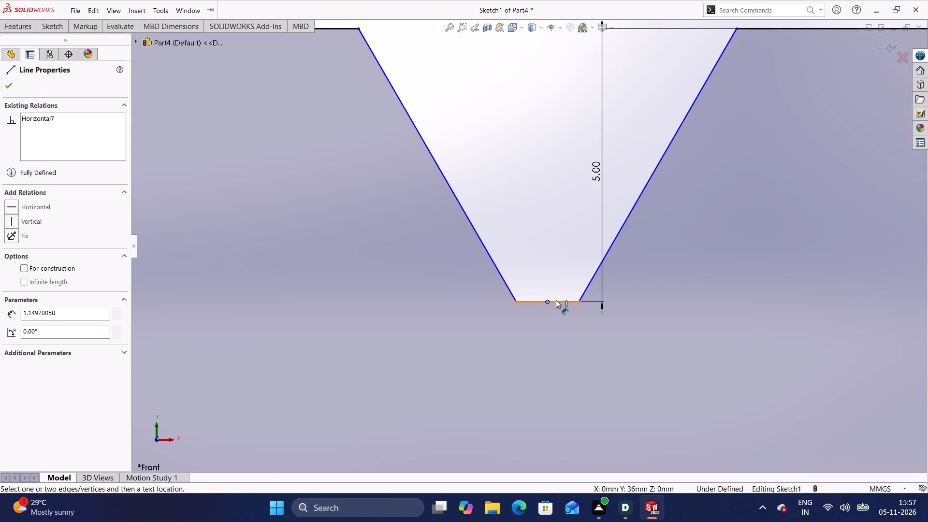
left_click(556, 300)
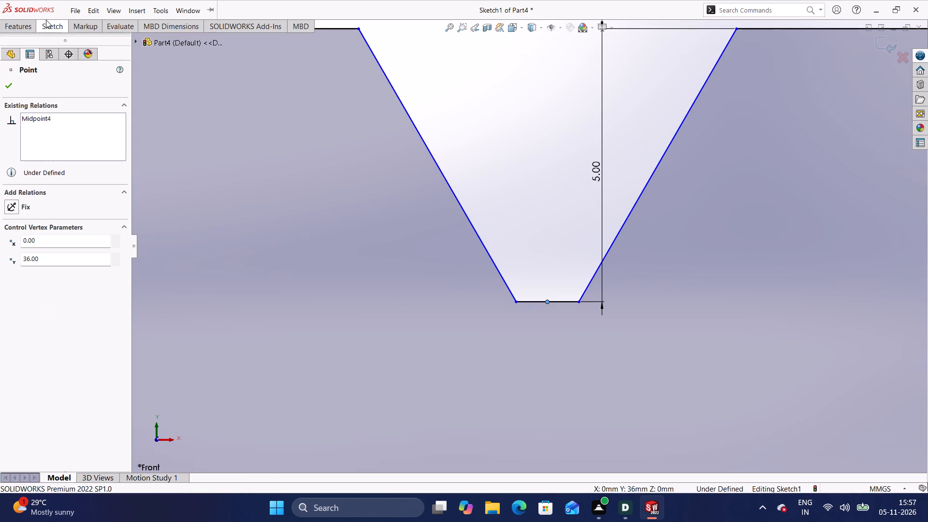
left_click(46, 20)
left_click(58, 41)
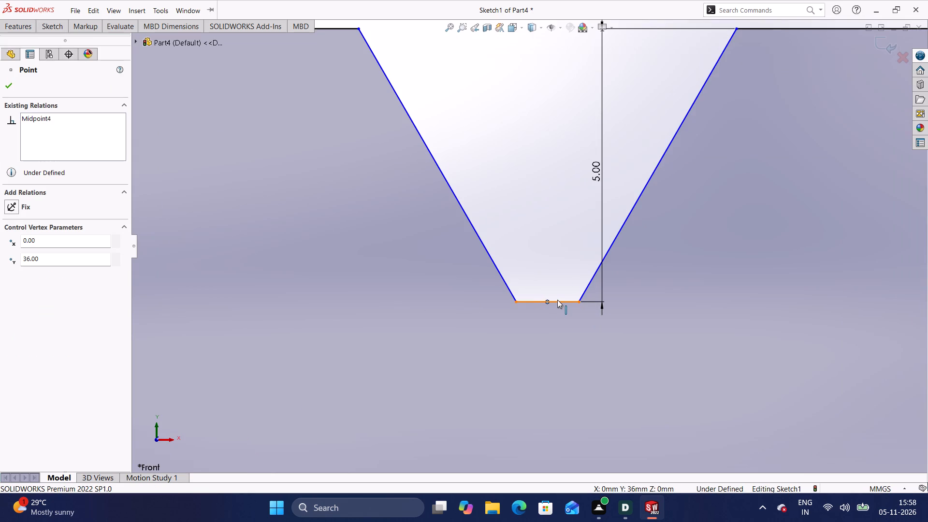
left_click(560, 300)
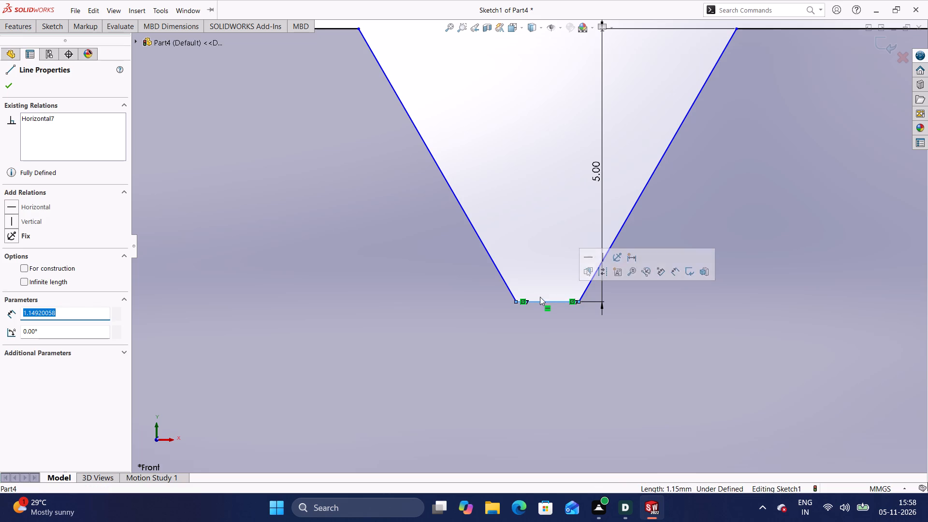
left_click(62, 28)
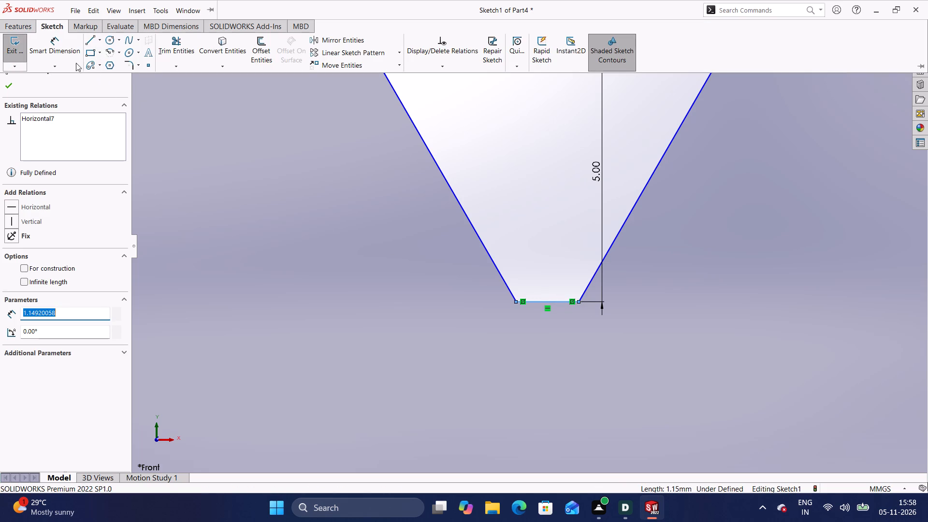
left_click(63, 48)
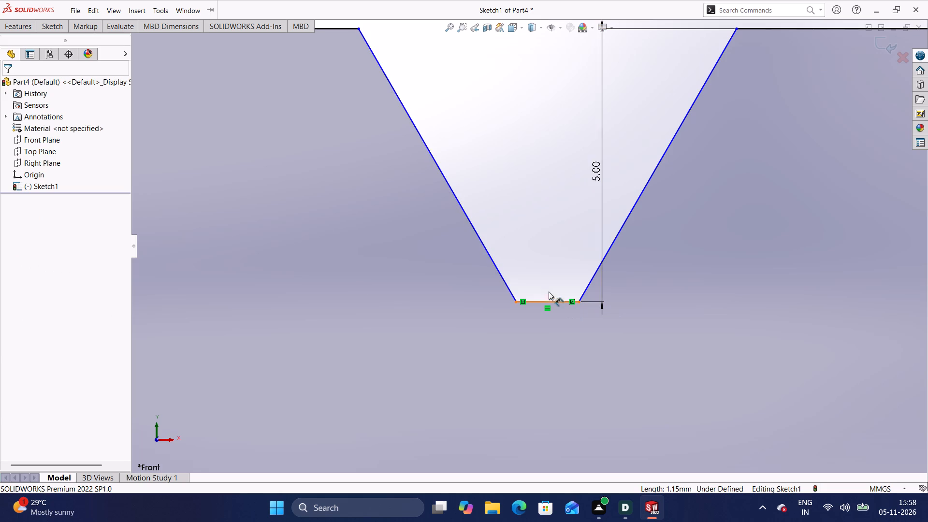
left_click(561, 299)
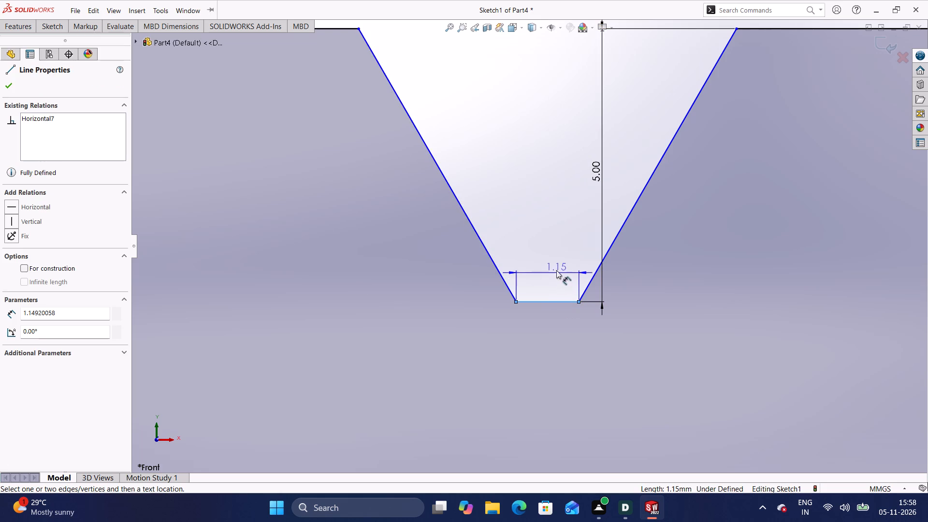
left_click(552, 251)
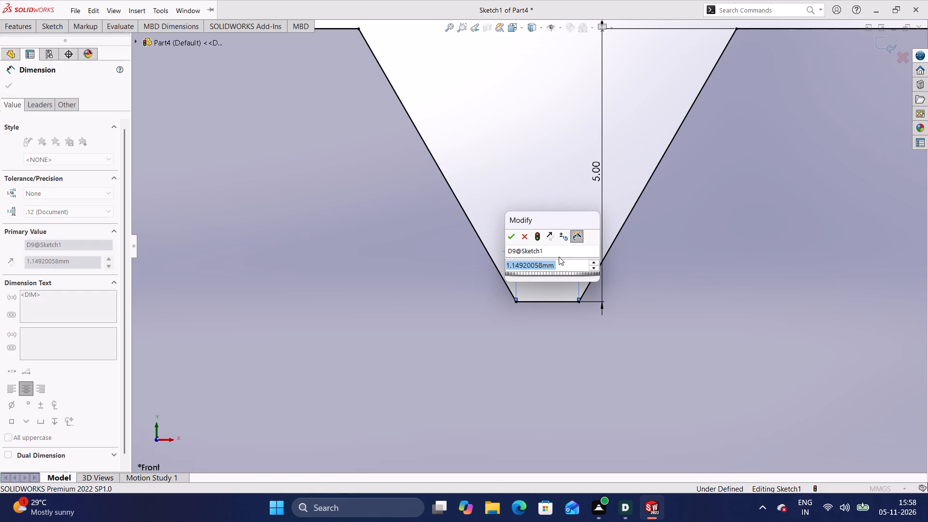
key("BackSpace")
key("5")
key("Return")
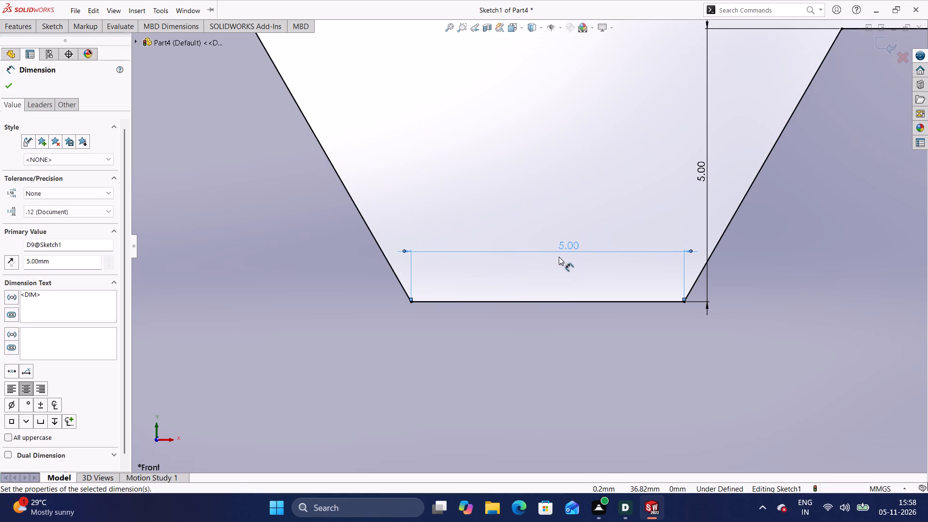
left_click(566, 278)
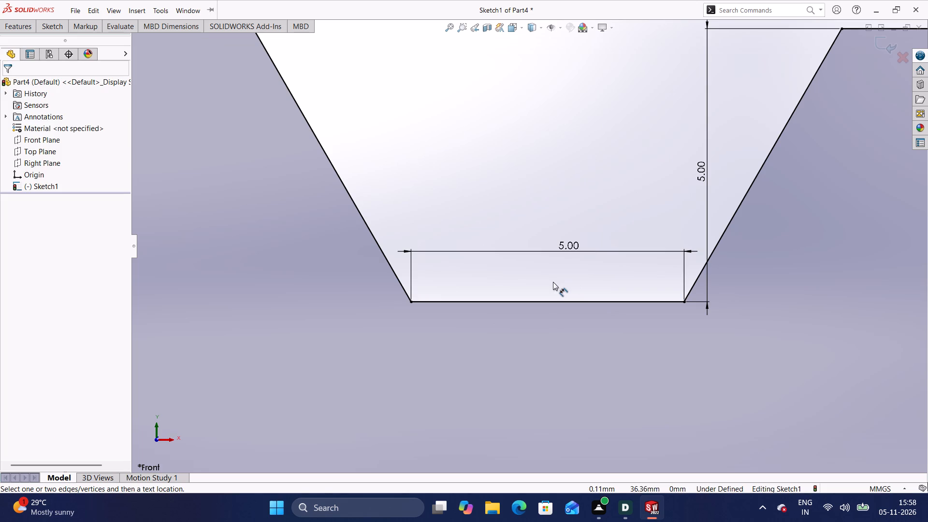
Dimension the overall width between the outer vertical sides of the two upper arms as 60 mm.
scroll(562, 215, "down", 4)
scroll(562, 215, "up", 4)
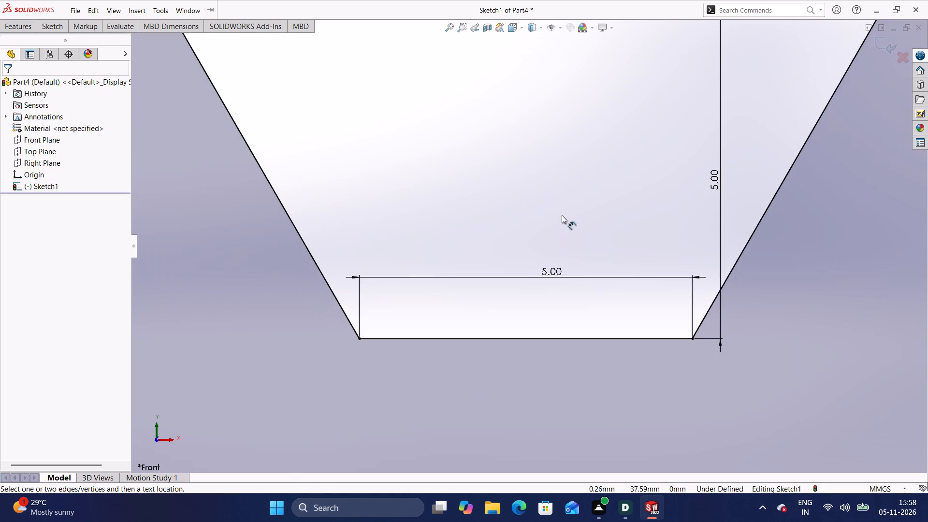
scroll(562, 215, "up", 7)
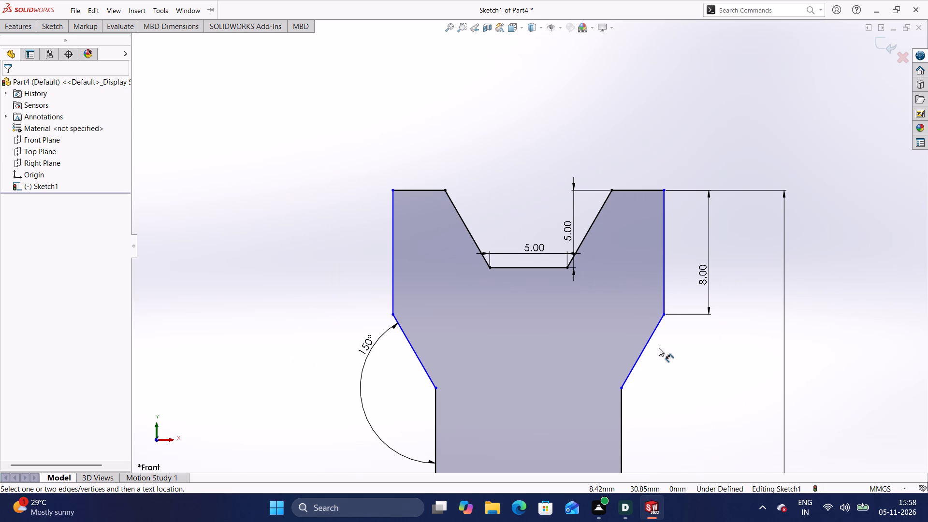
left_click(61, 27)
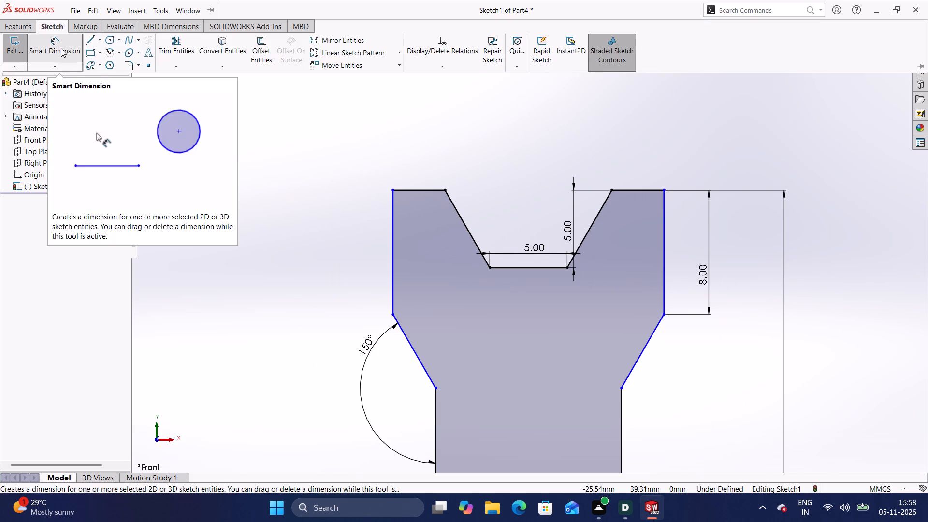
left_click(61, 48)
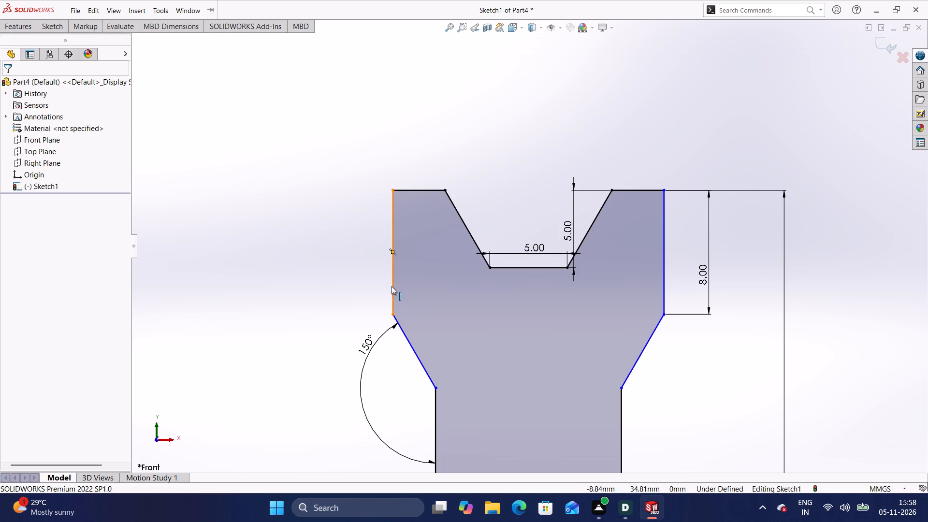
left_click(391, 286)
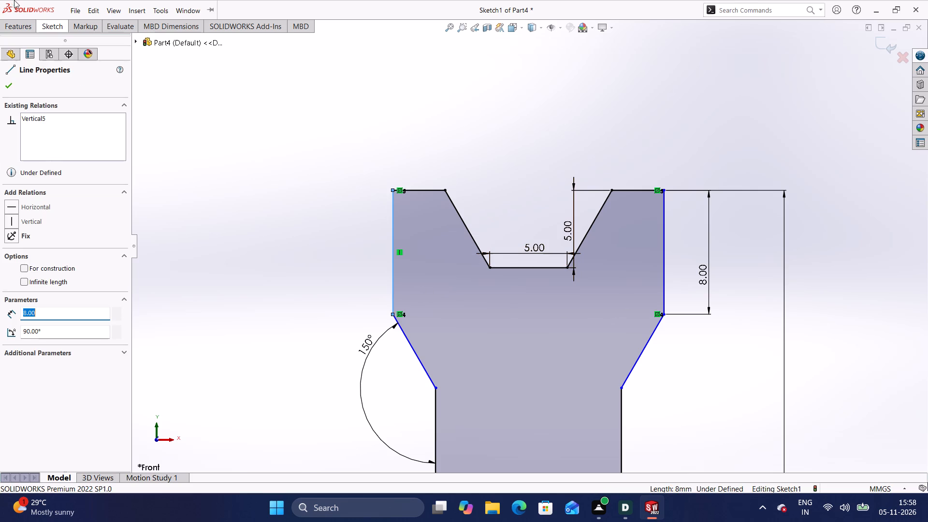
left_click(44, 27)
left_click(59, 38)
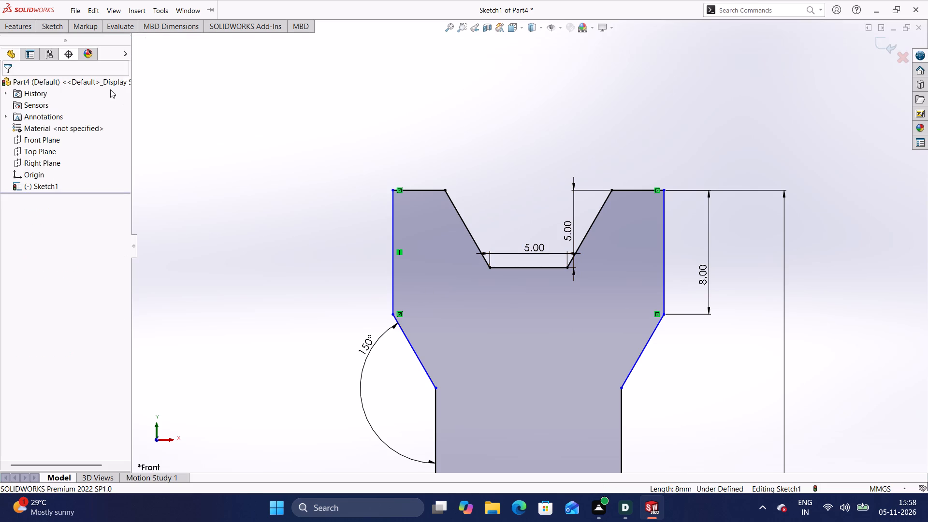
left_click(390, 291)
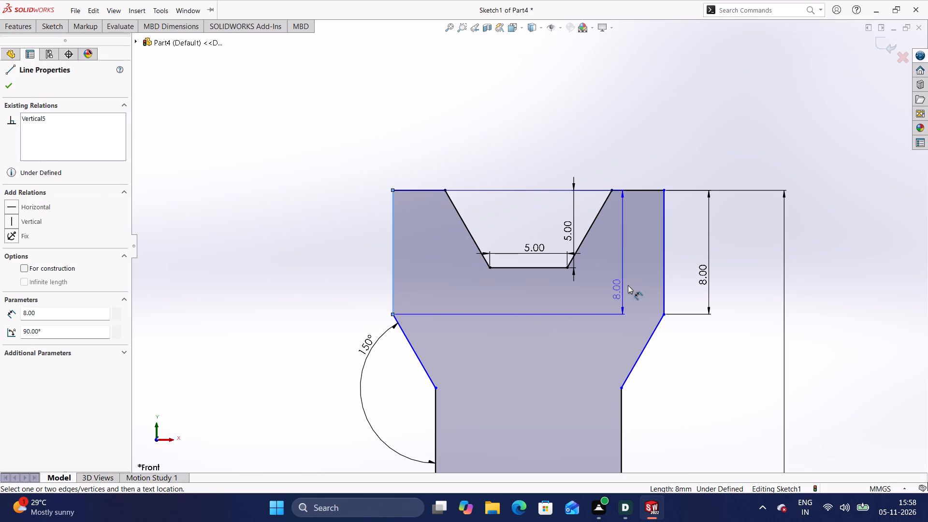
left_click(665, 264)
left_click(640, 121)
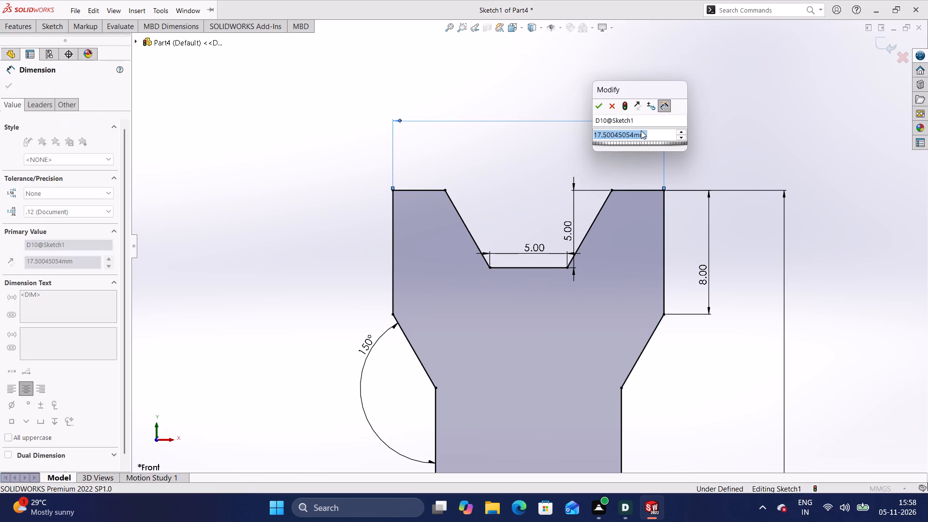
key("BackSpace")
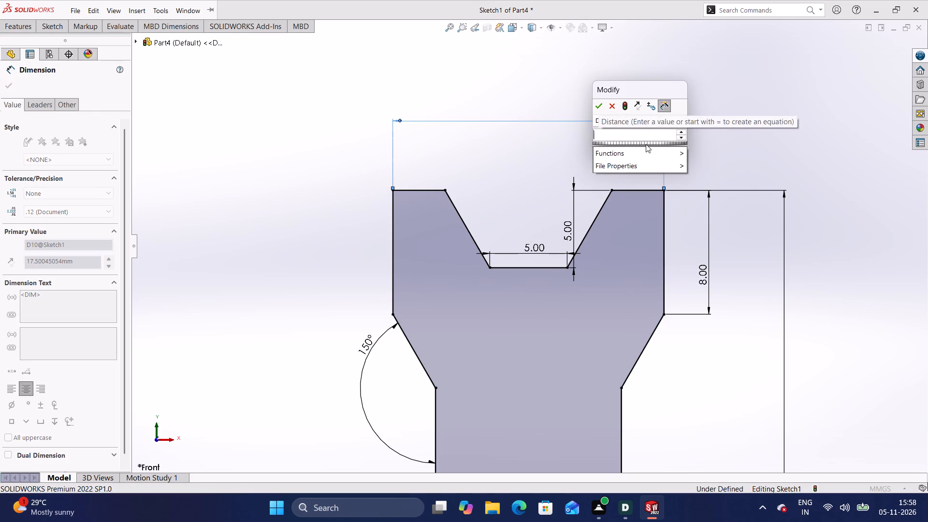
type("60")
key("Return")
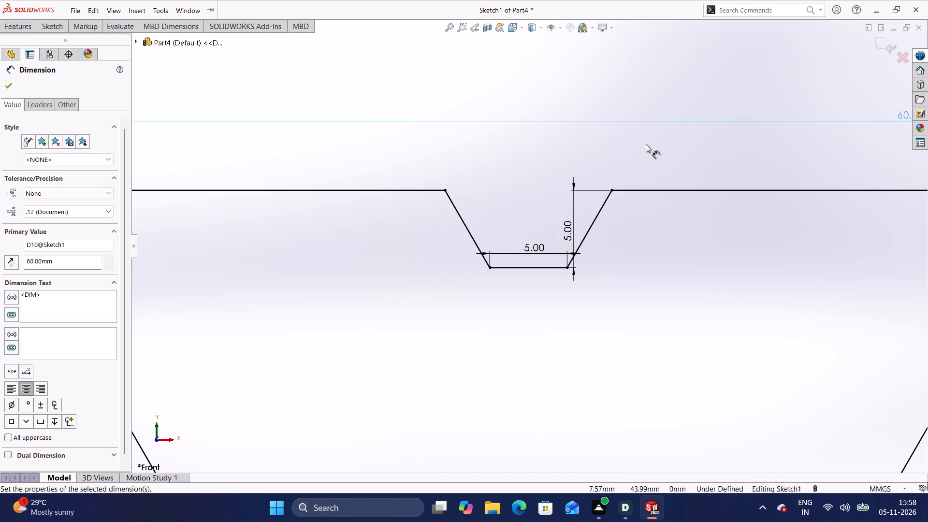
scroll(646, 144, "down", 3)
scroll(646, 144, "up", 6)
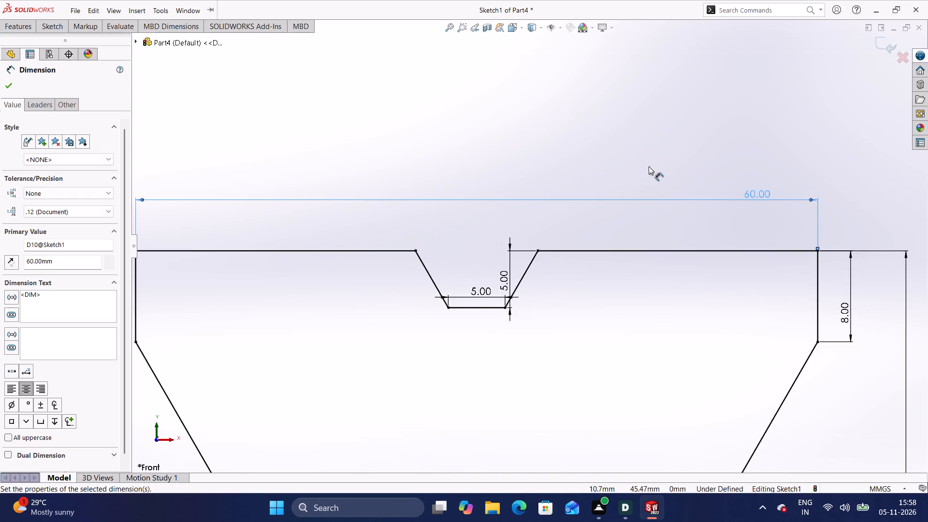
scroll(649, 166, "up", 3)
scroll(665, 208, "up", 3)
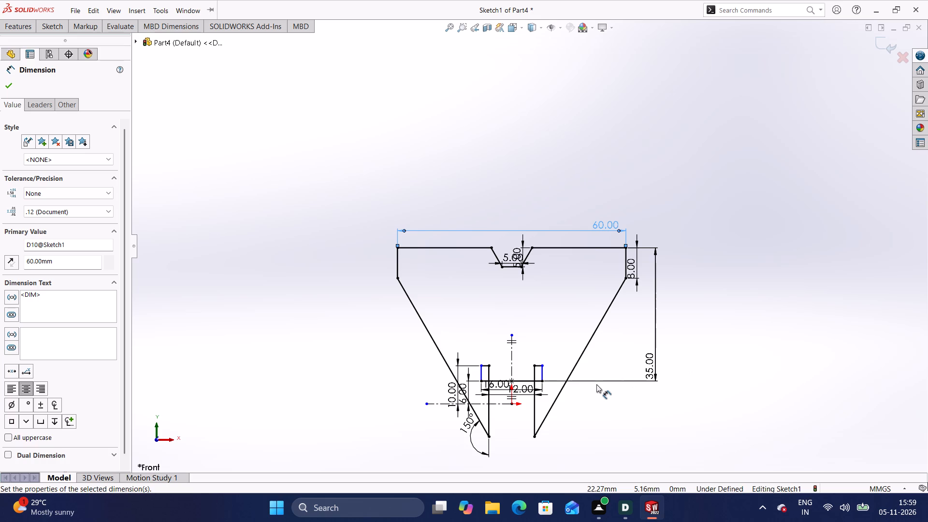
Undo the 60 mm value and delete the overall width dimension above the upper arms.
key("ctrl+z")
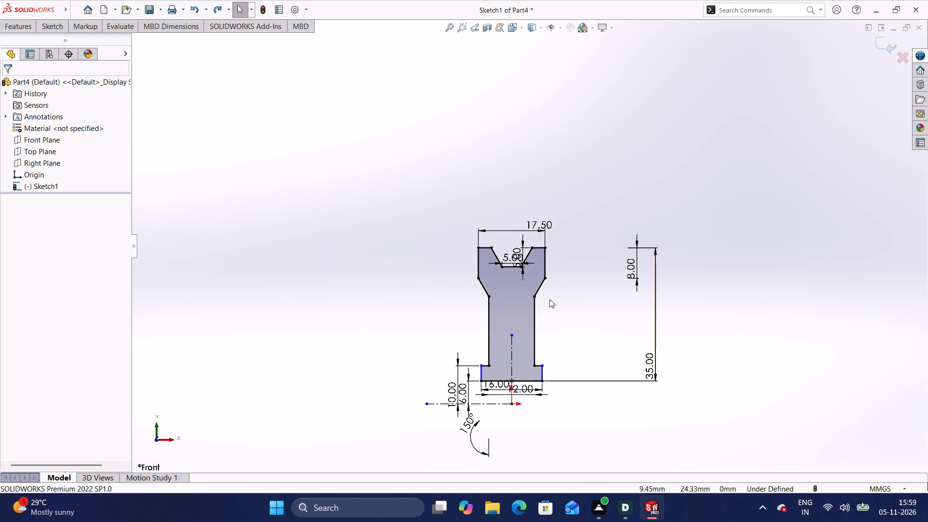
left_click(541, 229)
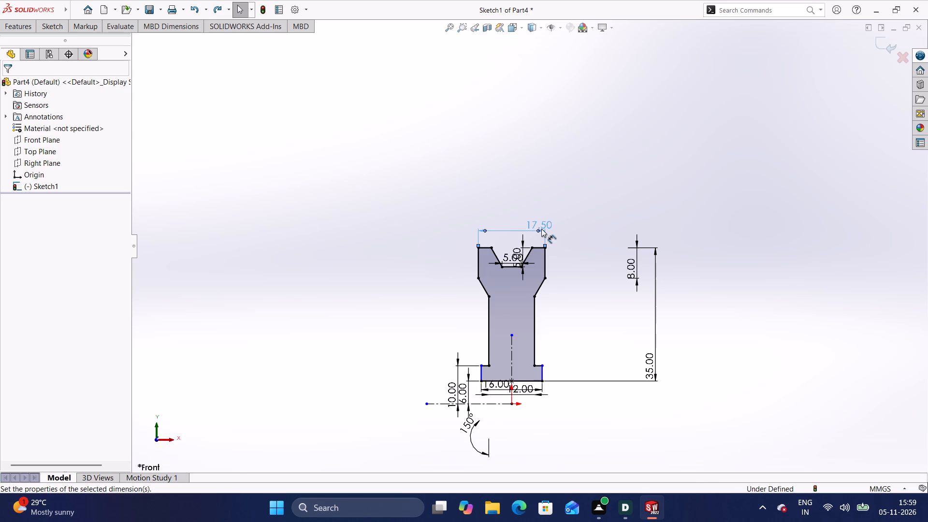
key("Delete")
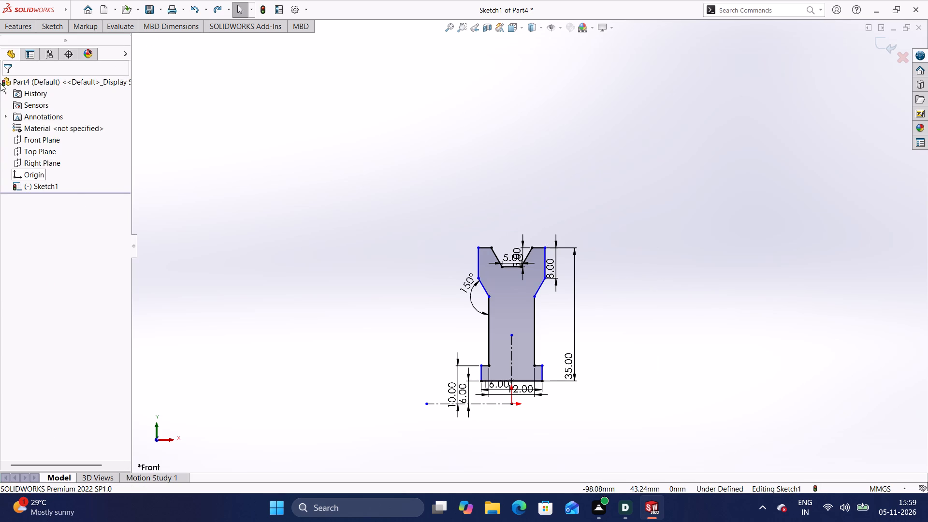
Dimension the overall width between the outer vertical sides of the two upper arms as 16 mm.
scroll(497, 281, "down", 4)
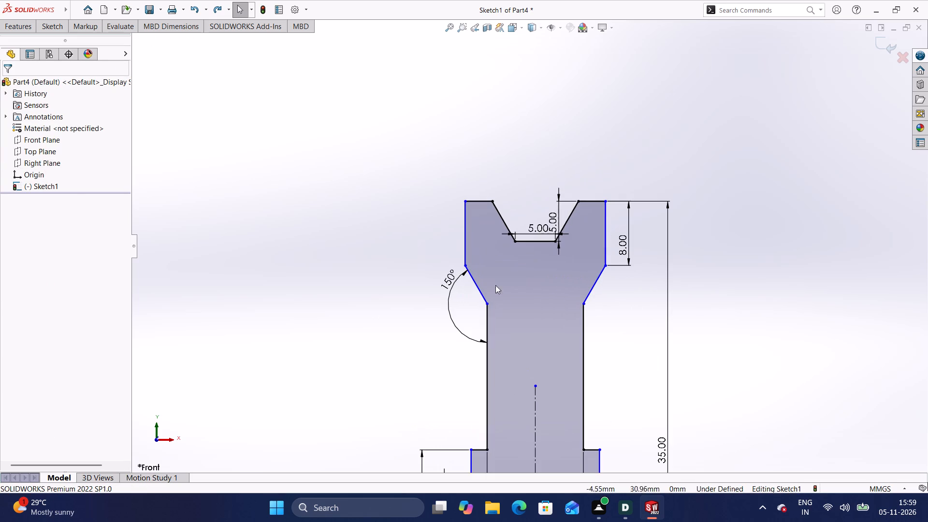
left_click(52, 24)
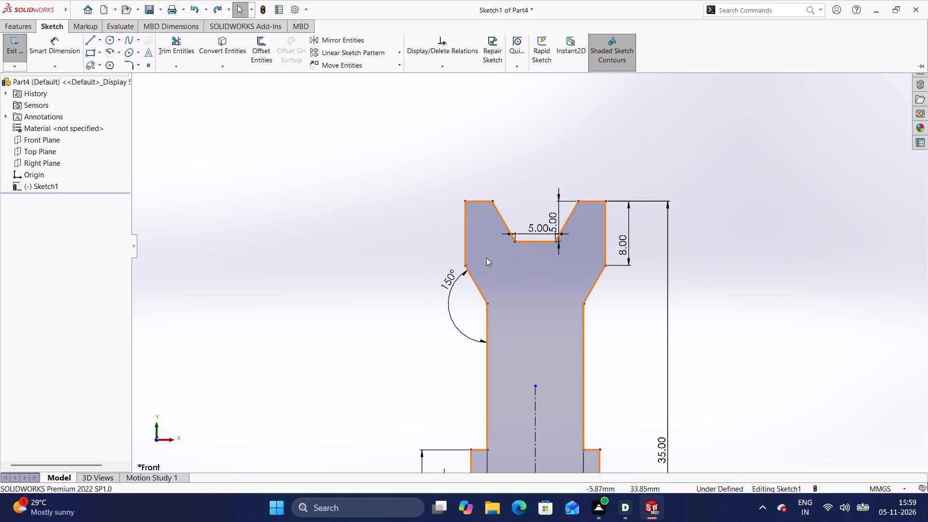
left_click(466, 237)
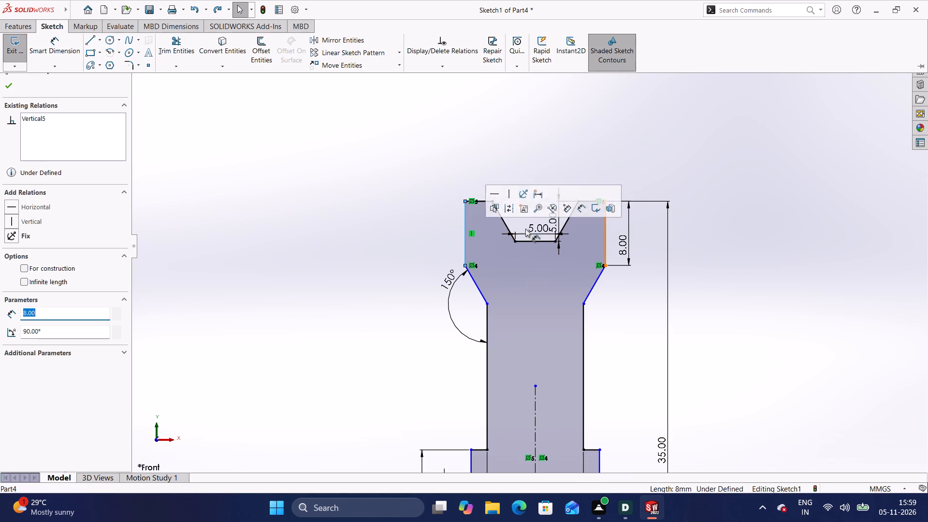
left_click(52, 45)
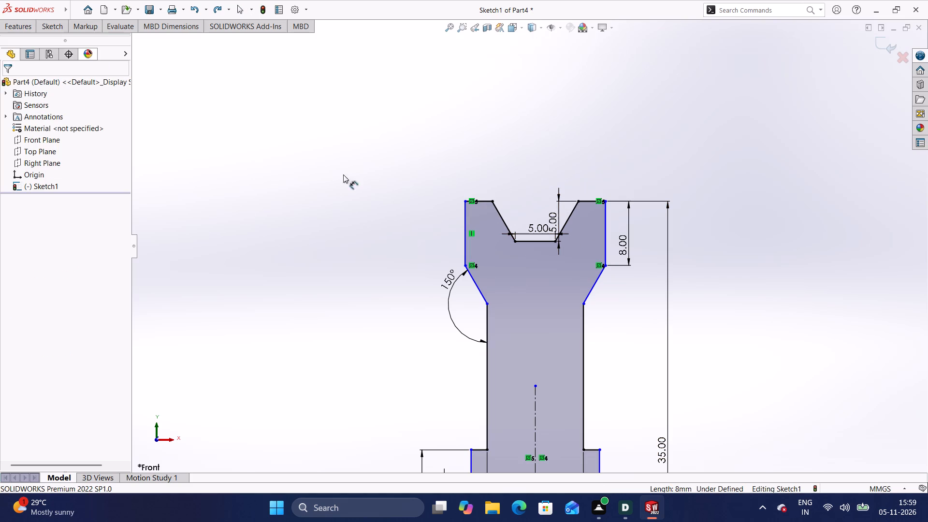
left_click(465, 246)
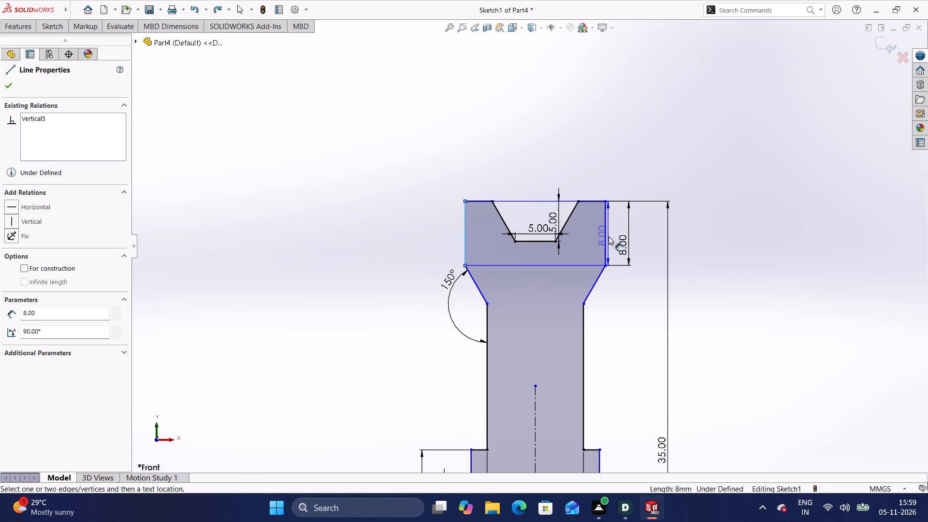
left_click(605, 235)
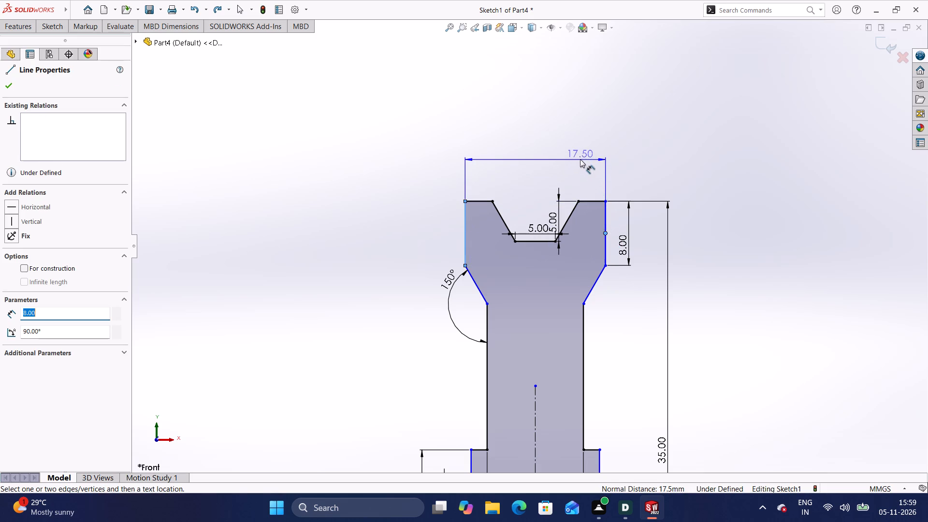
left_click(580, 159)
left_click(597, 173)
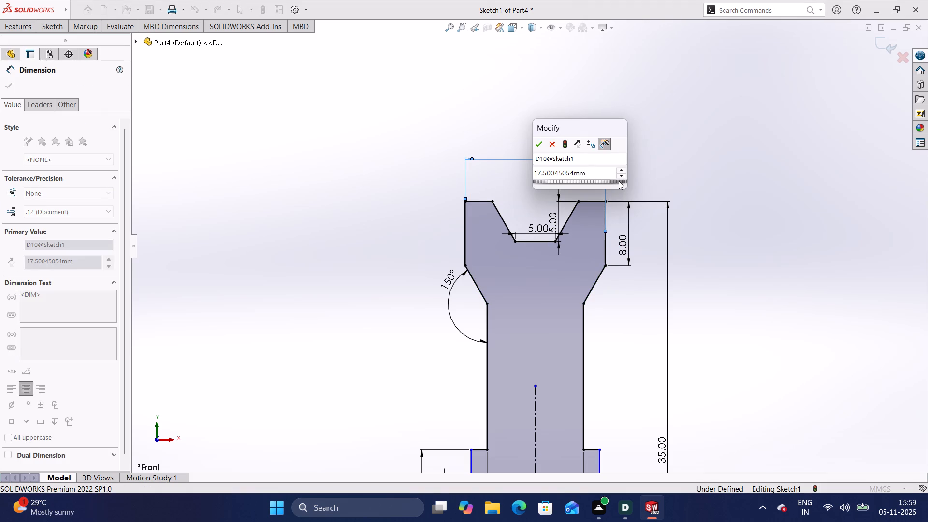
key("BackSpace")
key("BackSpace")
key("BackSpace")
key("BackSpace")
key("BackSpace")
key("BackSpace")
key("BackSpace")
key("BackSpace")
key("BackSpace")
key("BackSpace")
key("BackSpace")
key("BackSpace")
key("BackSpace")
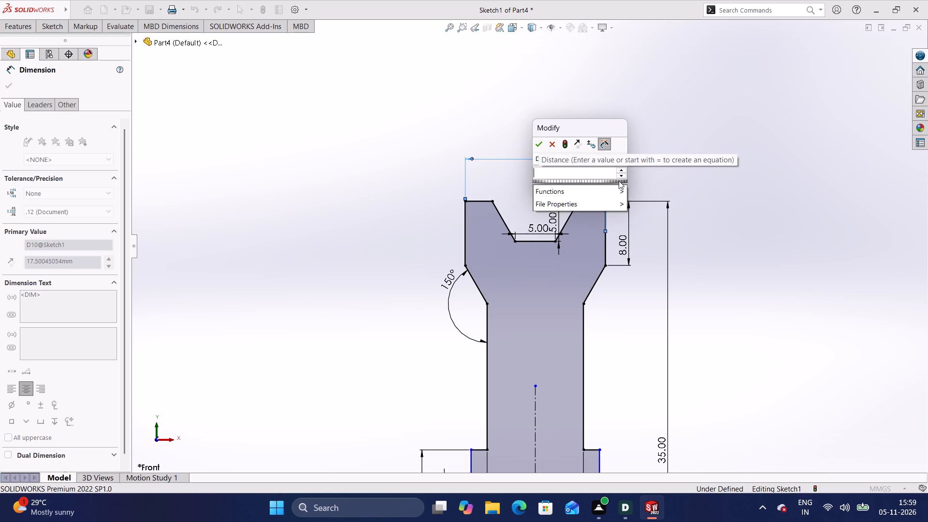
type("16")
key("Return")
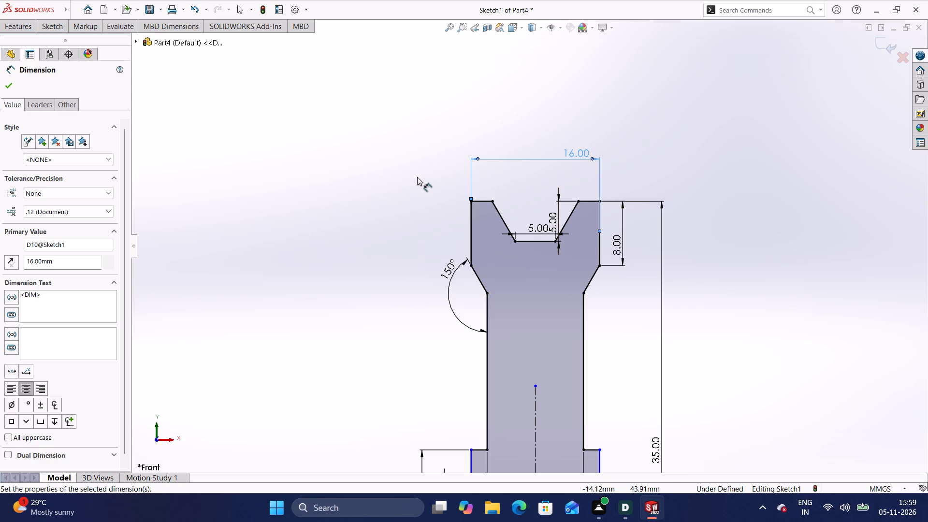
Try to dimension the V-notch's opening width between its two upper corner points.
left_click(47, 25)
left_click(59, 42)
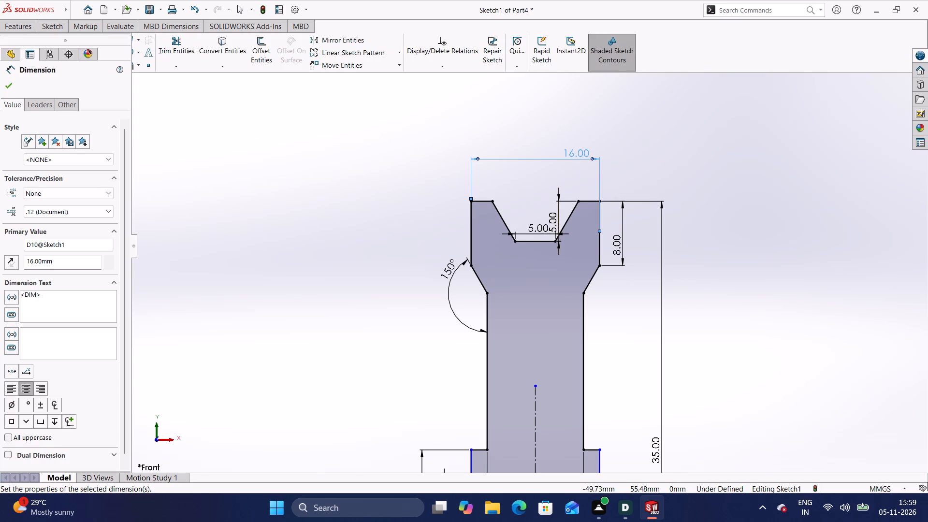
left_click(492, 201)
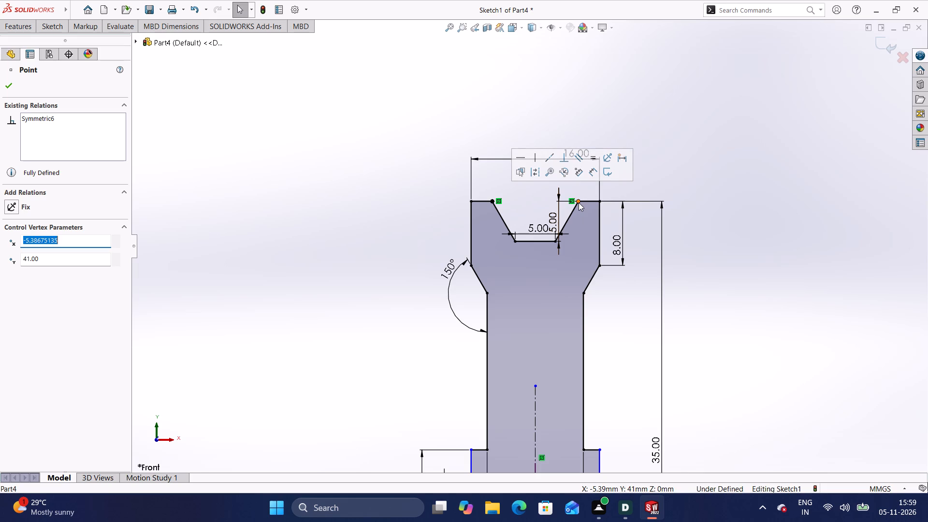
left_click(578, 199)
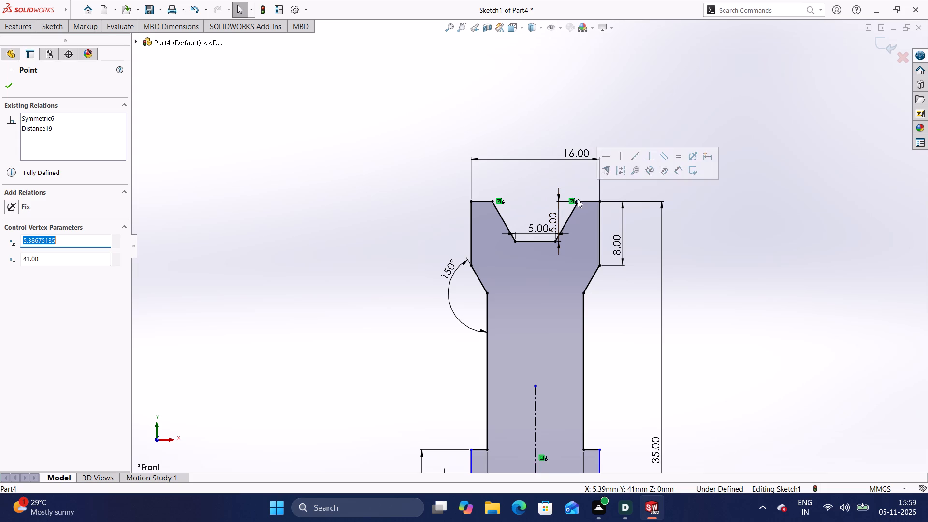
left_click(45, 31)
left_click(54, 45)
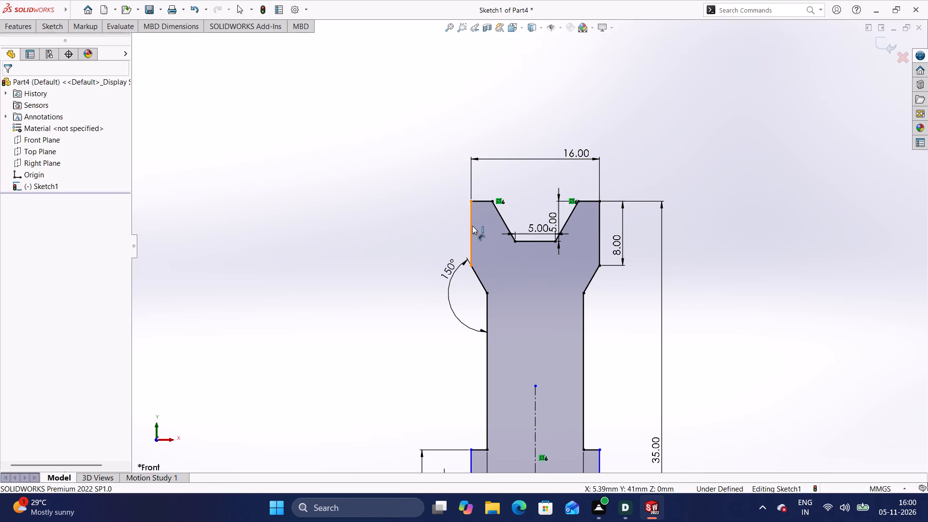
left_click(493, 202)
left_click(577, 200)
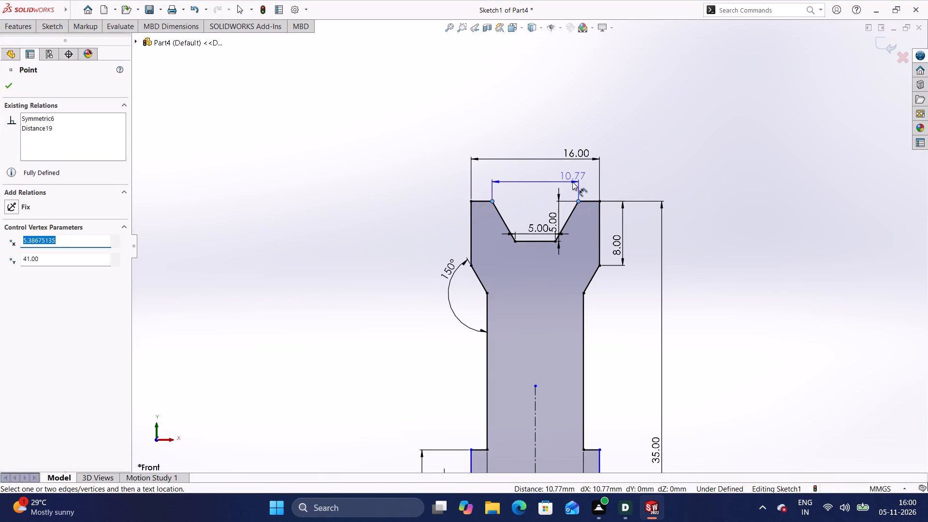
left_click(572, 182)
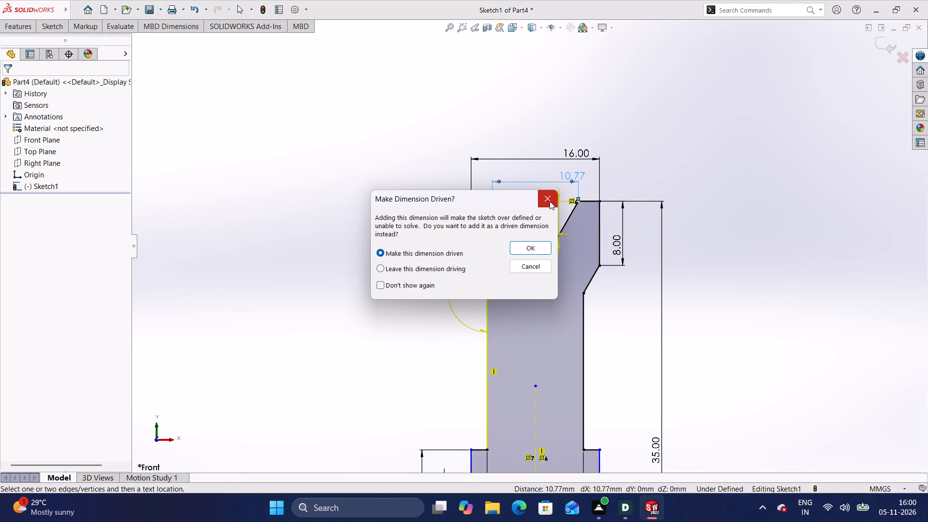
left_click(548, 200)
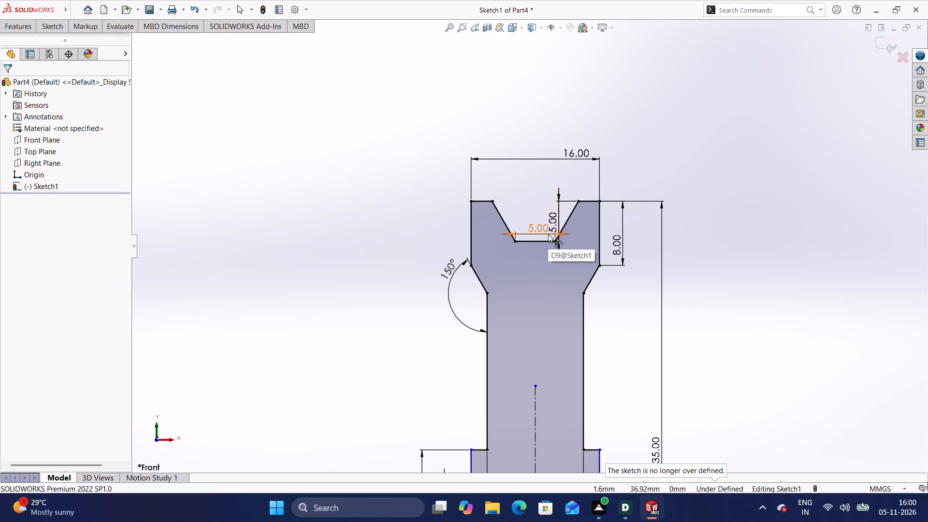
Delete the V-notch's bottom width dimension and its vertical depth dimension.
key("Delete")
left_click(542, 229)
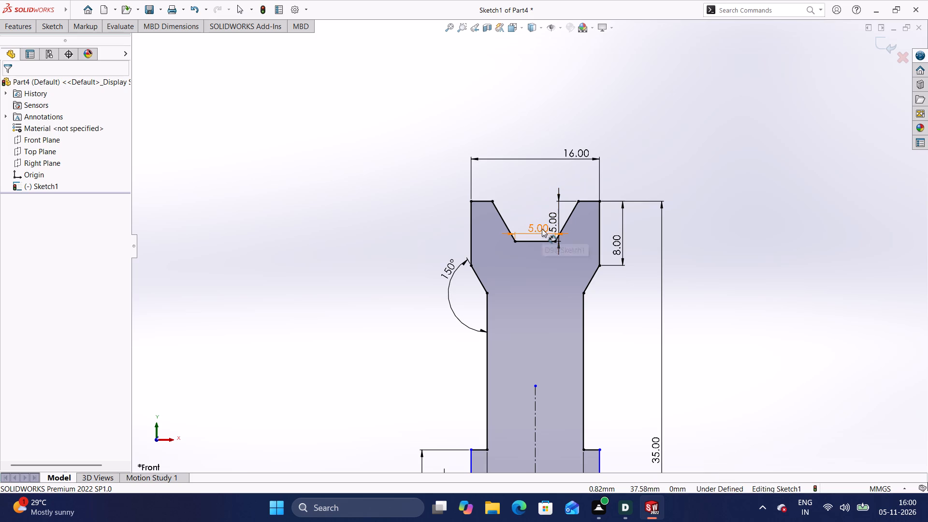
key("Delete")
left_click(553, 222)
key("Delete")
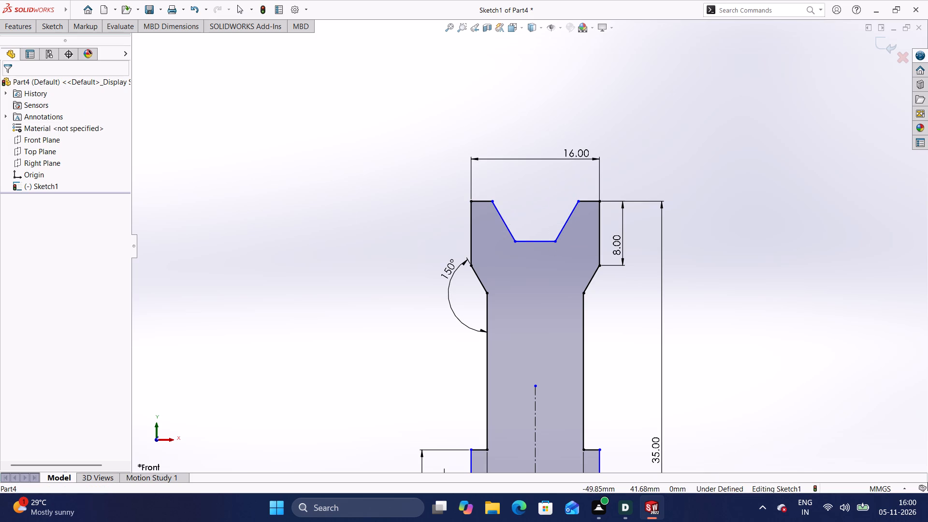
Dimension the V-notch's right slanted line with an aligned length of 5 mm.
left_click(47, 28)
left_click(55, 44)
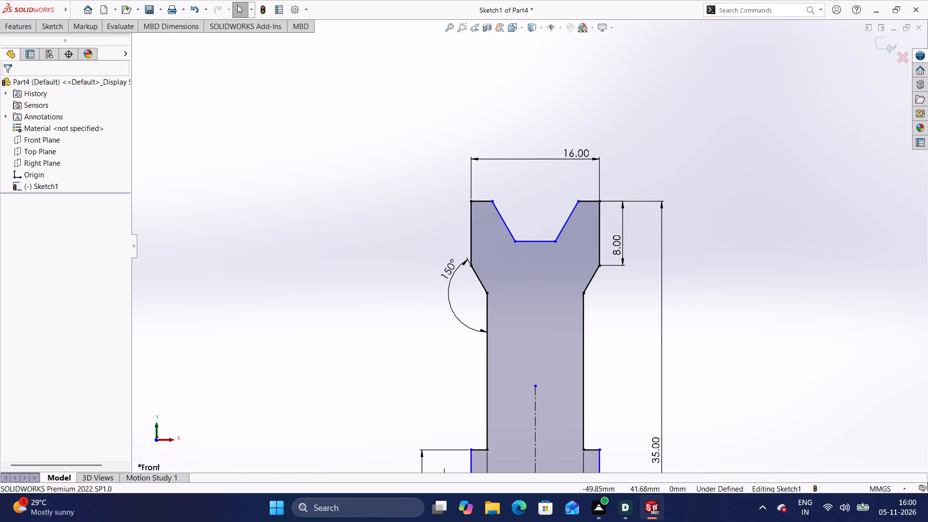
left_click(492, 200)
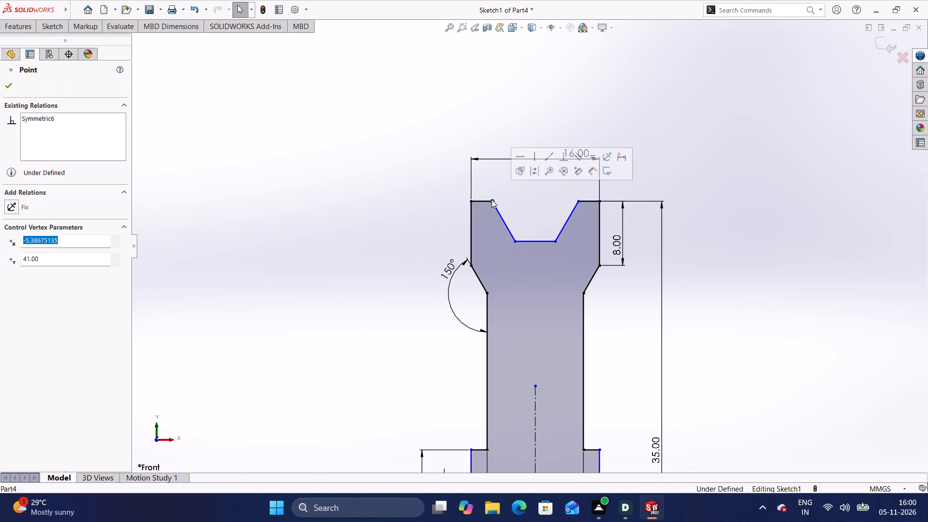
left_click(579, 200)
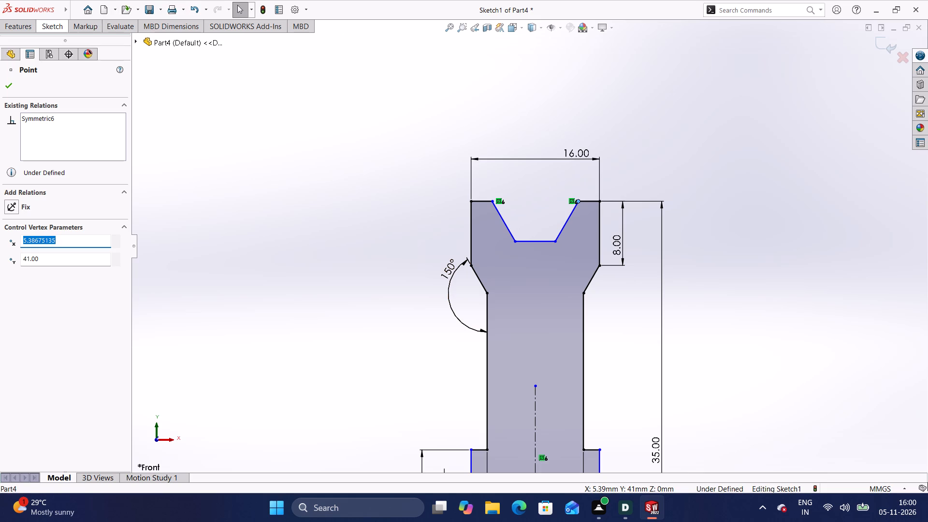
left_click(52, 27)
left_click(55, 38)
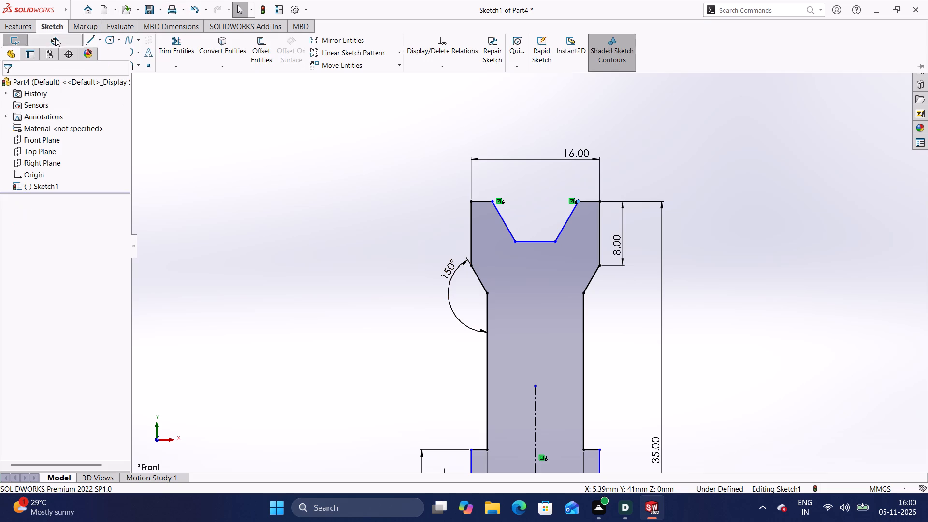
left_click(565, 221)
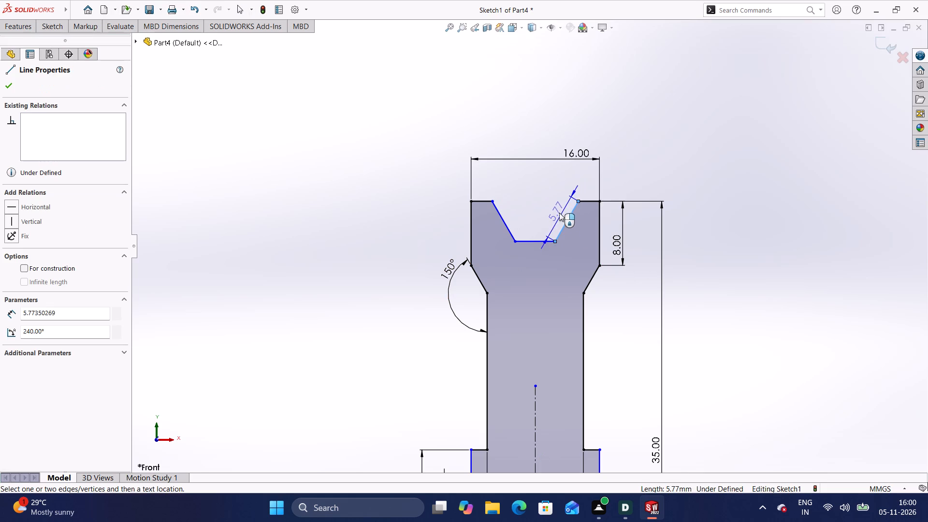
left_click(556, 208)
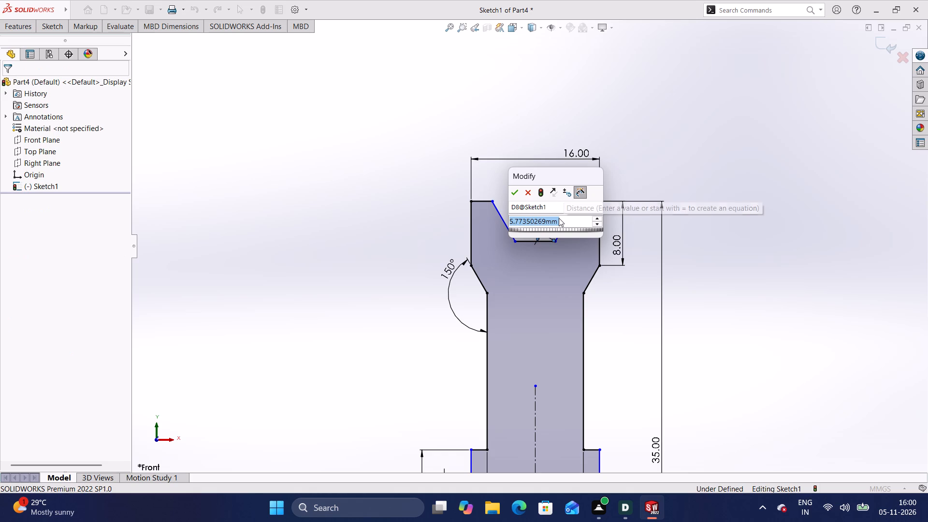
key("BackSpace")
key("5")
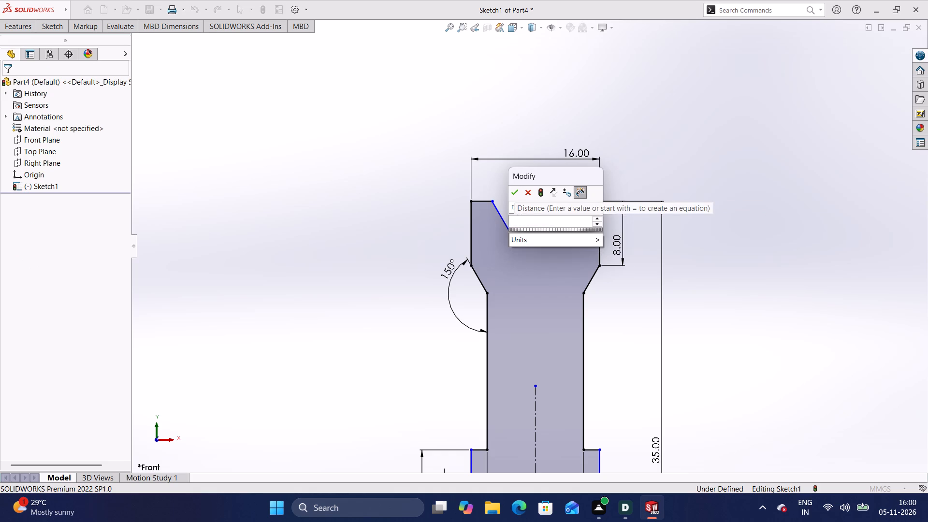
key("Return")
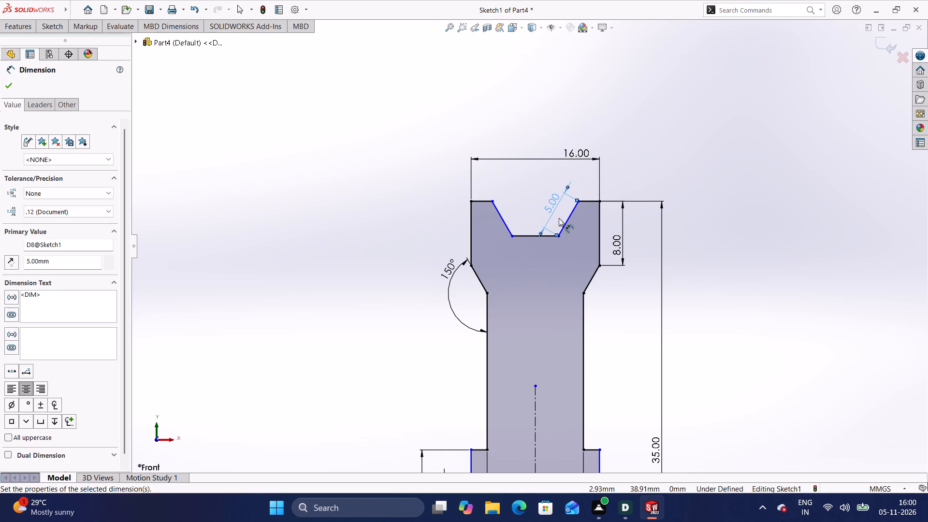
left_click(559, 218)
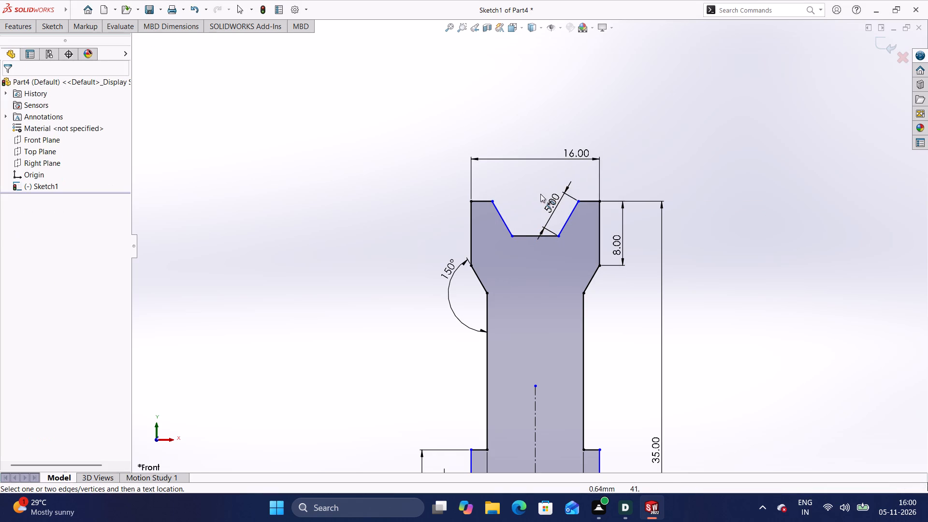
left_click(536, 192)
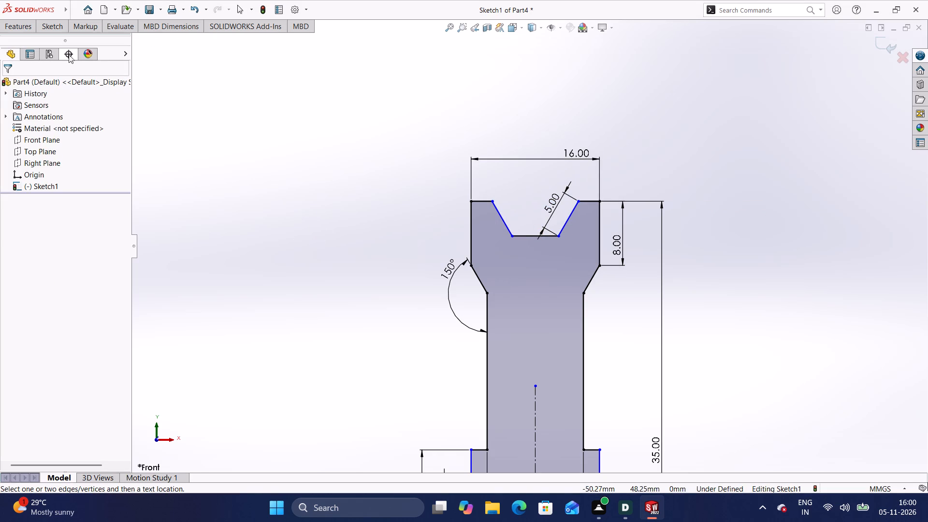
Dimension the V-notch's horizontal bottom line with a length of 5 mm.
left_click(56, 23)
left_click(61, 42)
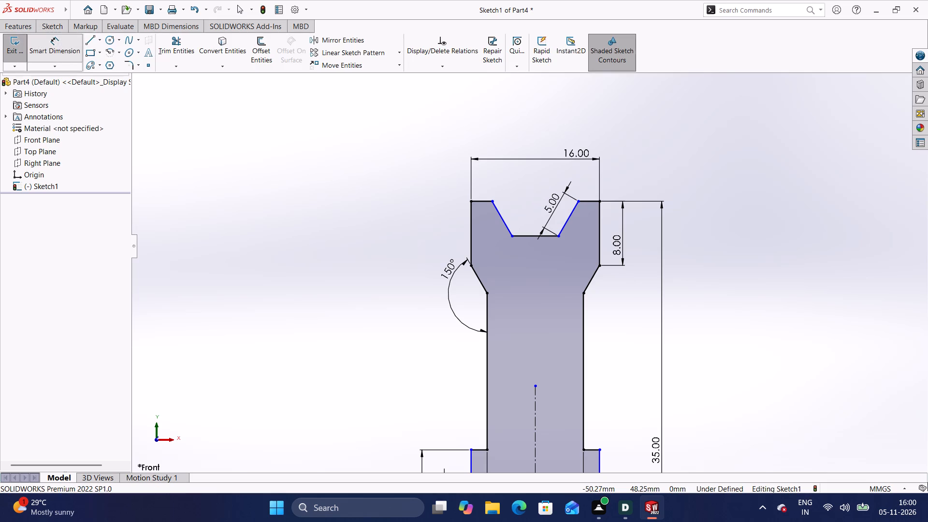
left_click(530, 236)
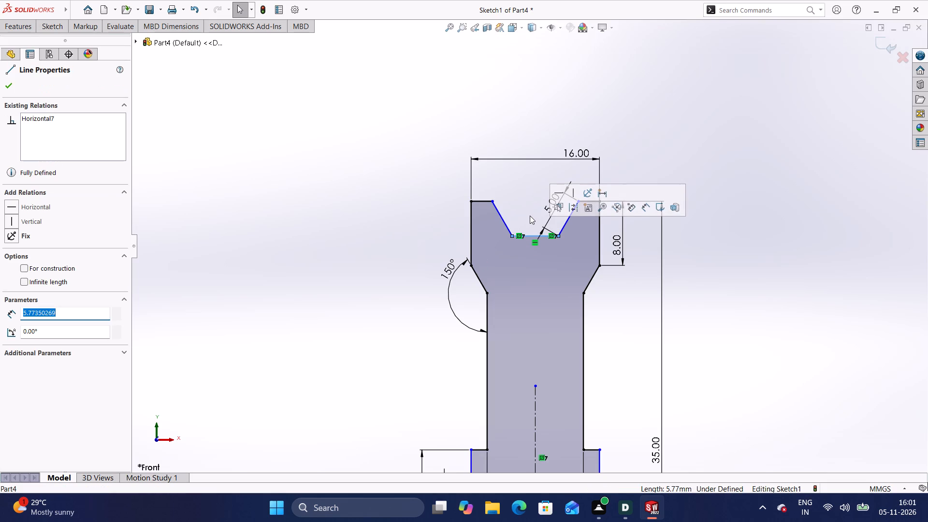
key("Escape")
key("Escape")
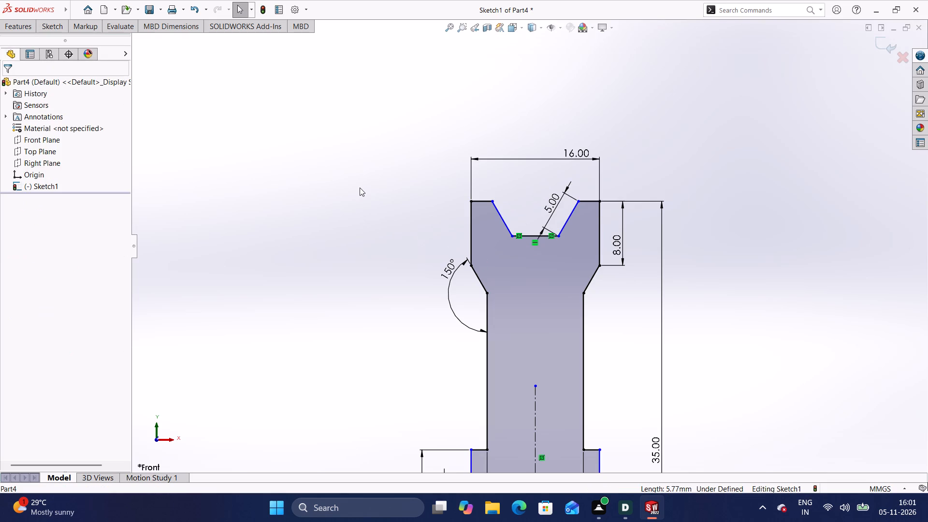
left_click(52, 26)
left_click(50, 34)
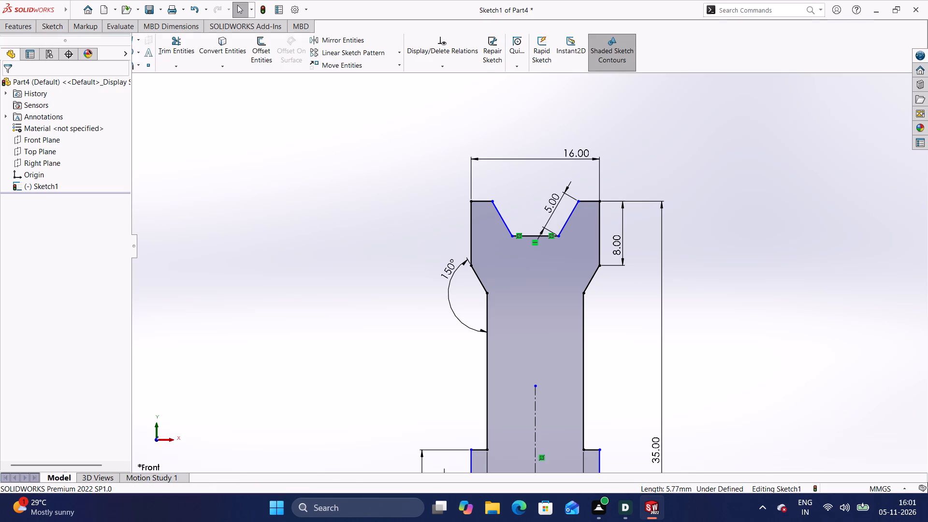
left_click(533, 235)
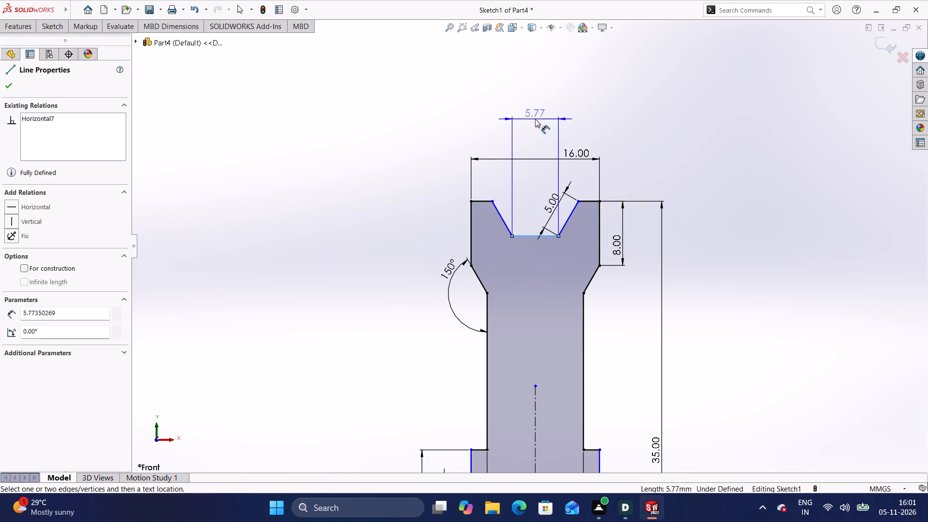
left_click(535, 119)
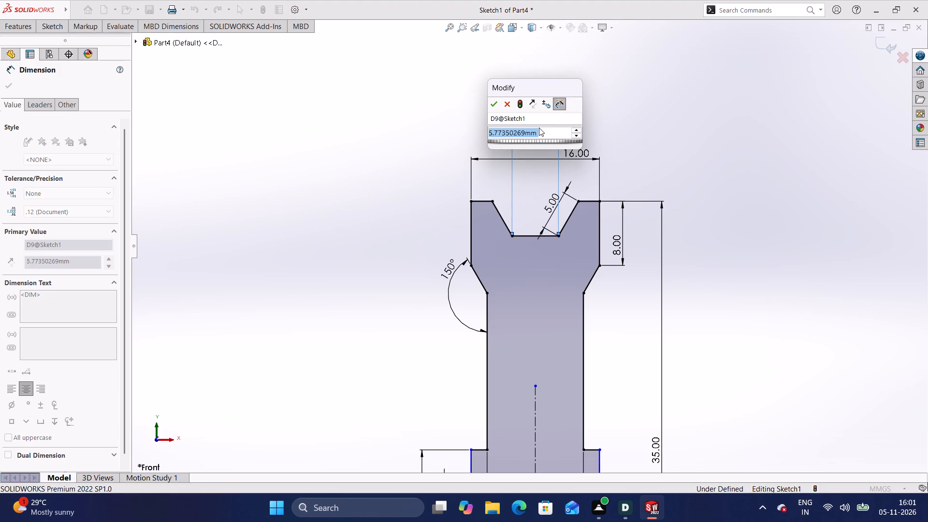
key("BackSpace")
key("5")
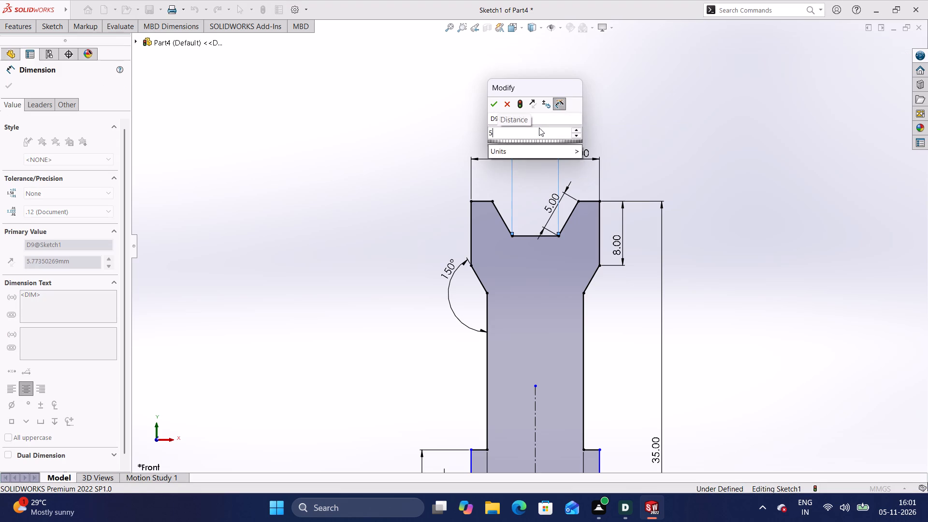
key("Return")
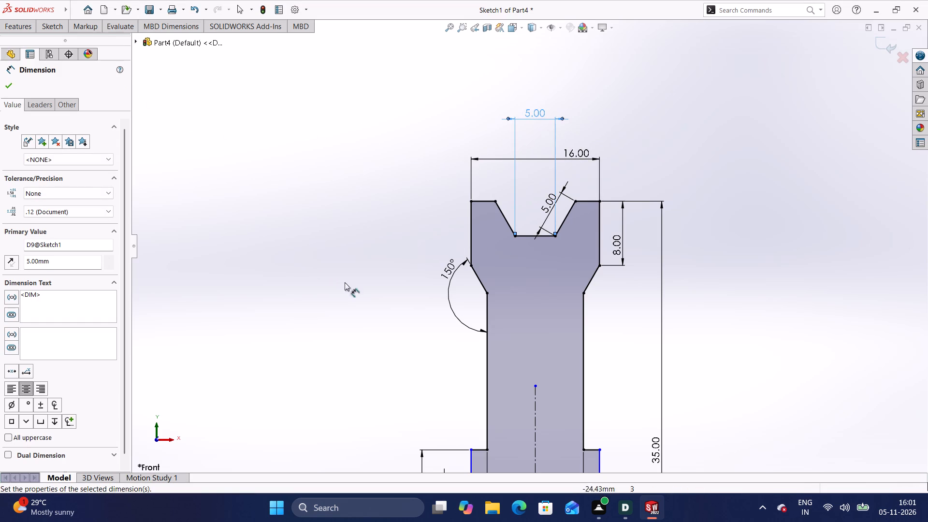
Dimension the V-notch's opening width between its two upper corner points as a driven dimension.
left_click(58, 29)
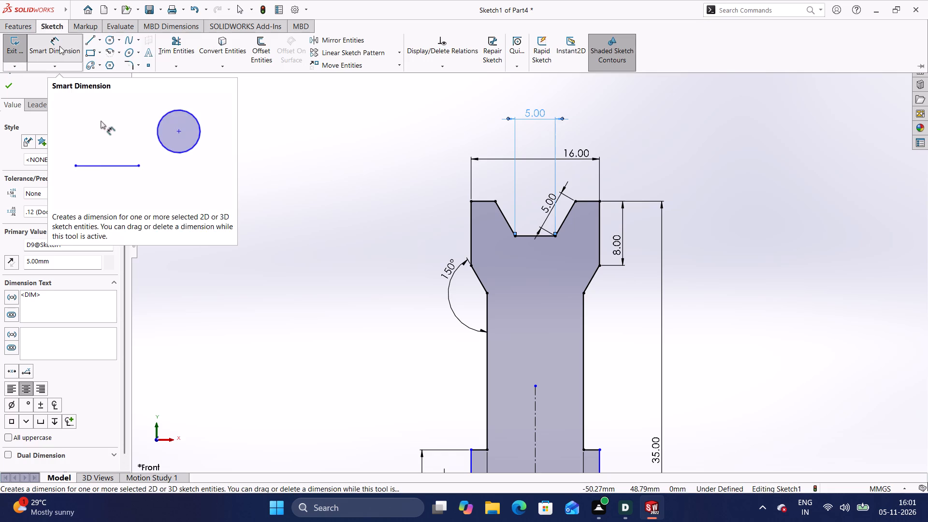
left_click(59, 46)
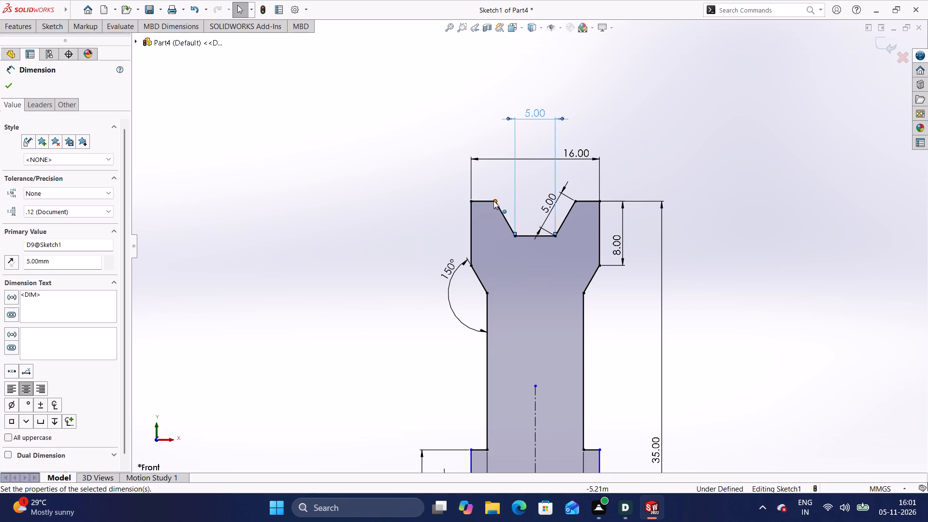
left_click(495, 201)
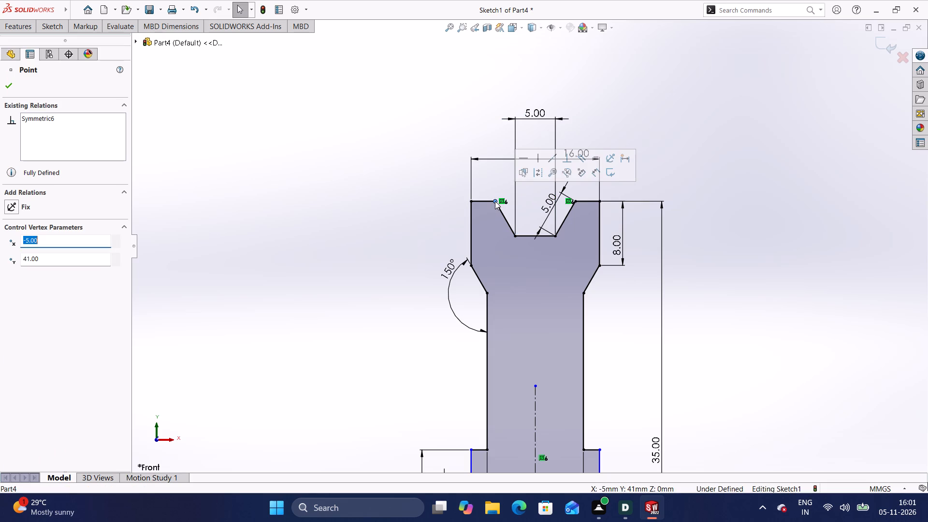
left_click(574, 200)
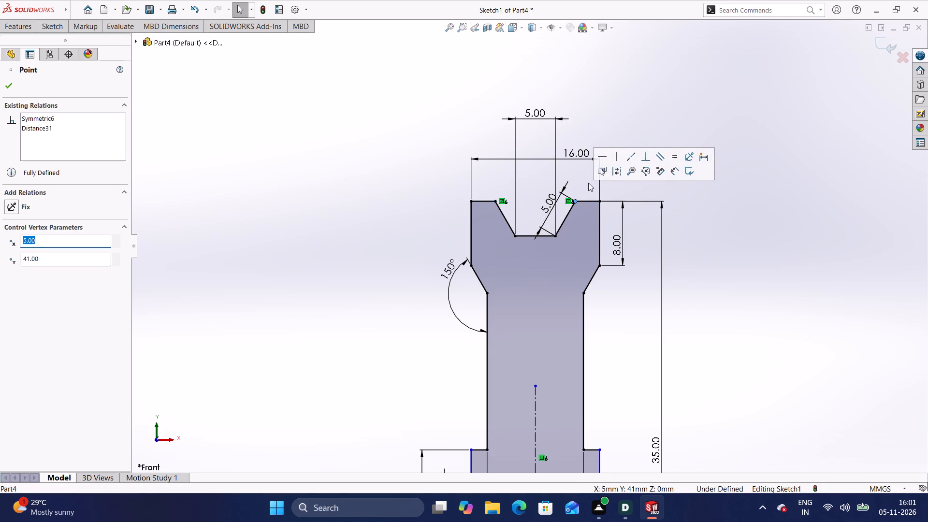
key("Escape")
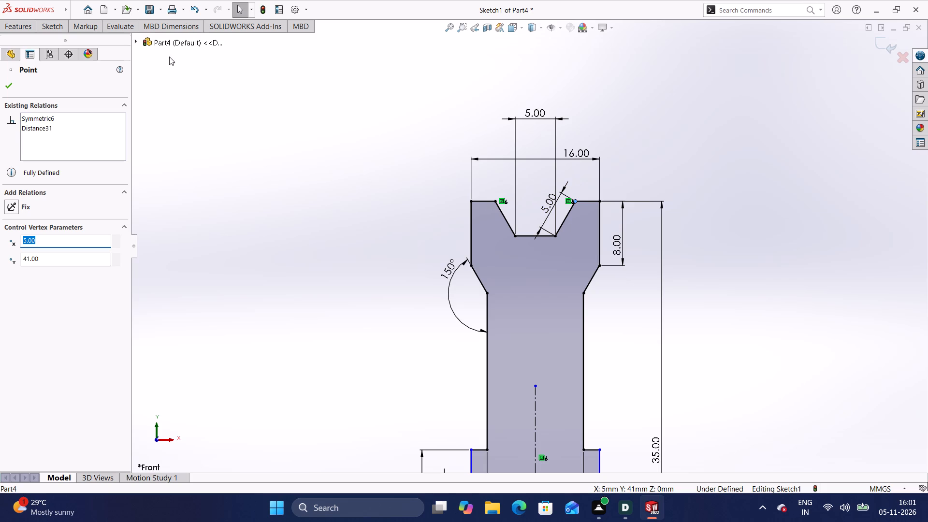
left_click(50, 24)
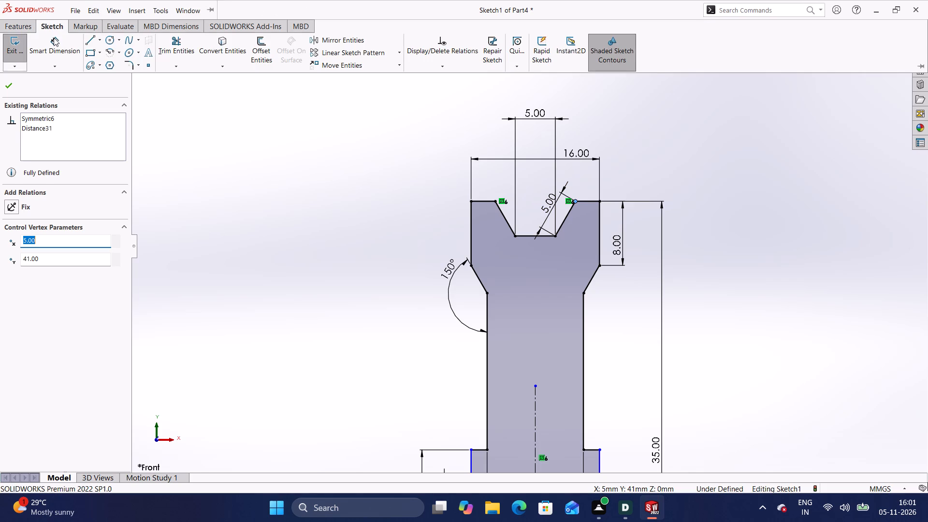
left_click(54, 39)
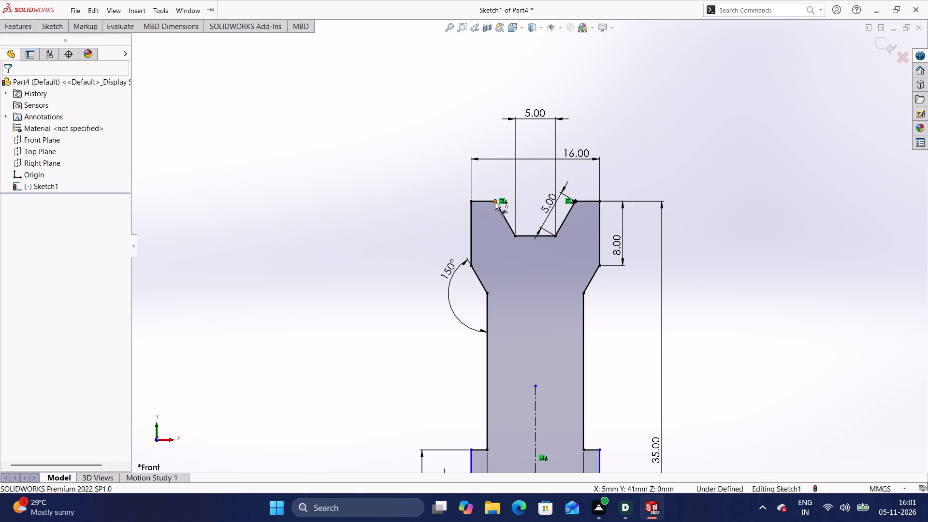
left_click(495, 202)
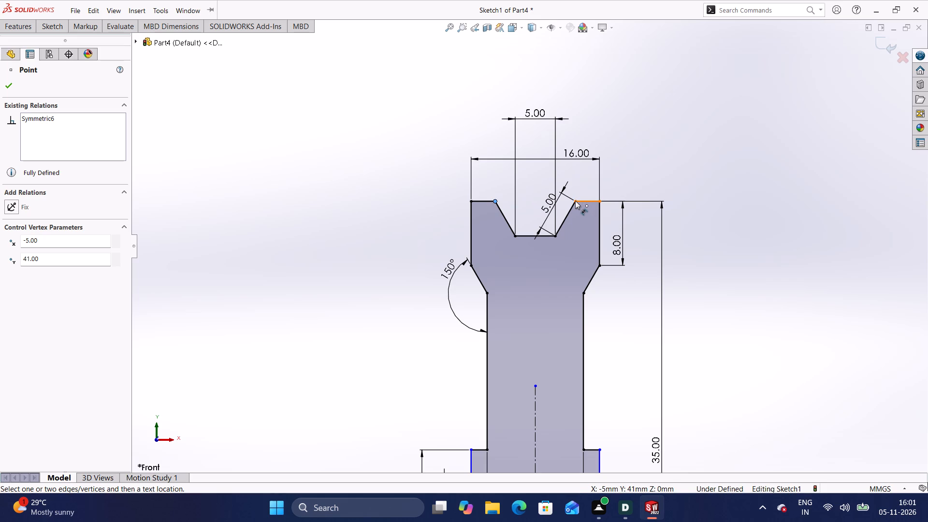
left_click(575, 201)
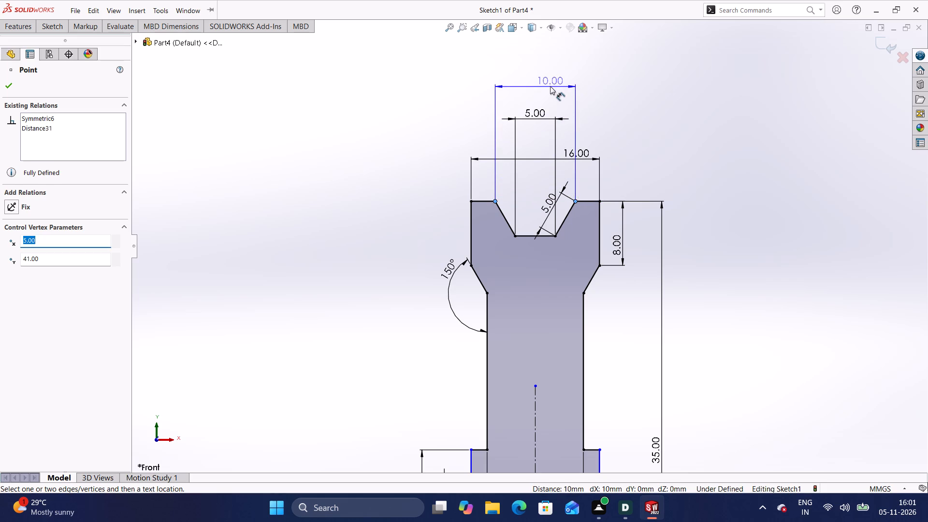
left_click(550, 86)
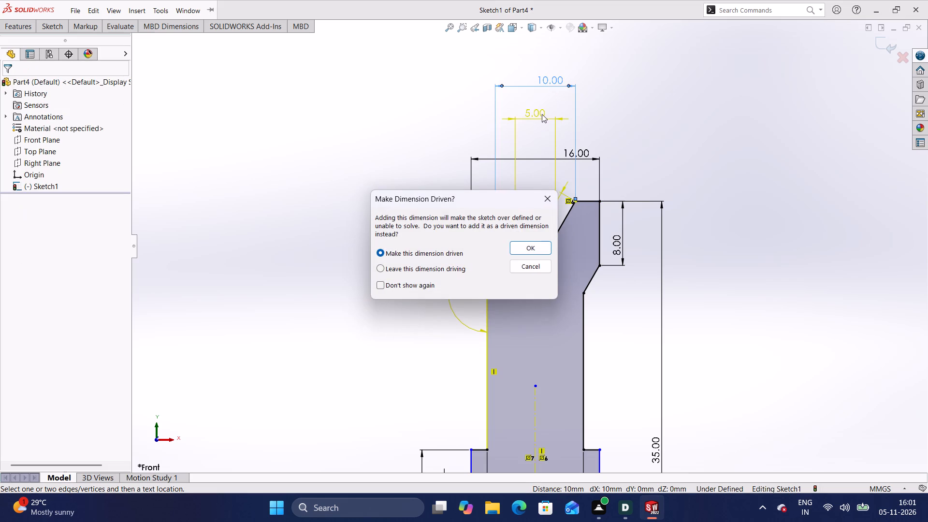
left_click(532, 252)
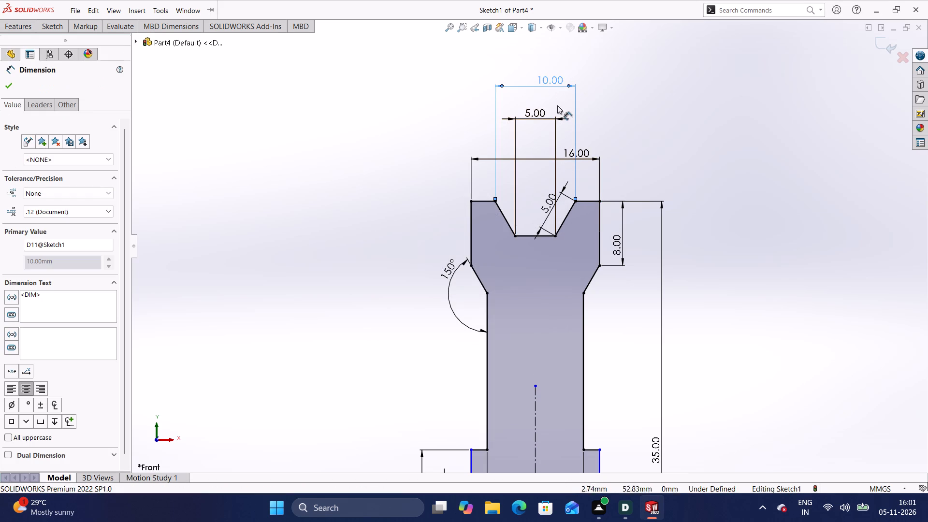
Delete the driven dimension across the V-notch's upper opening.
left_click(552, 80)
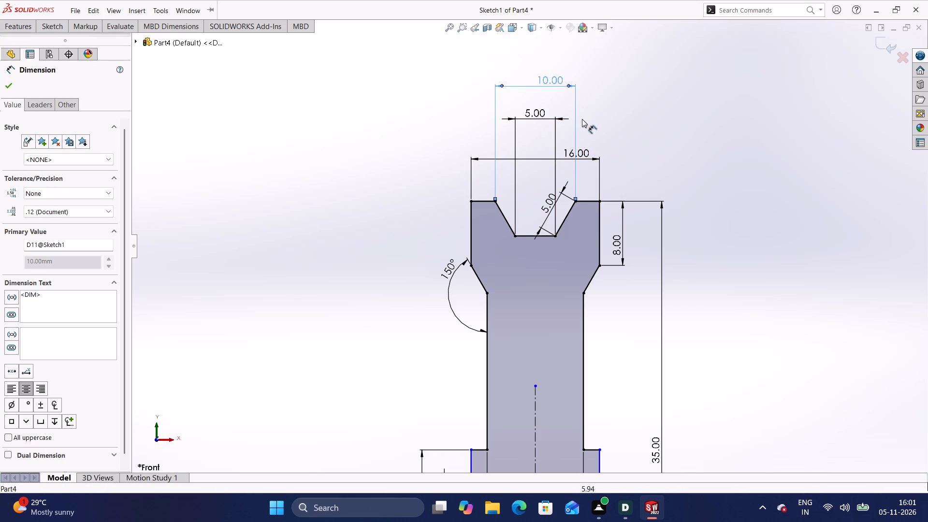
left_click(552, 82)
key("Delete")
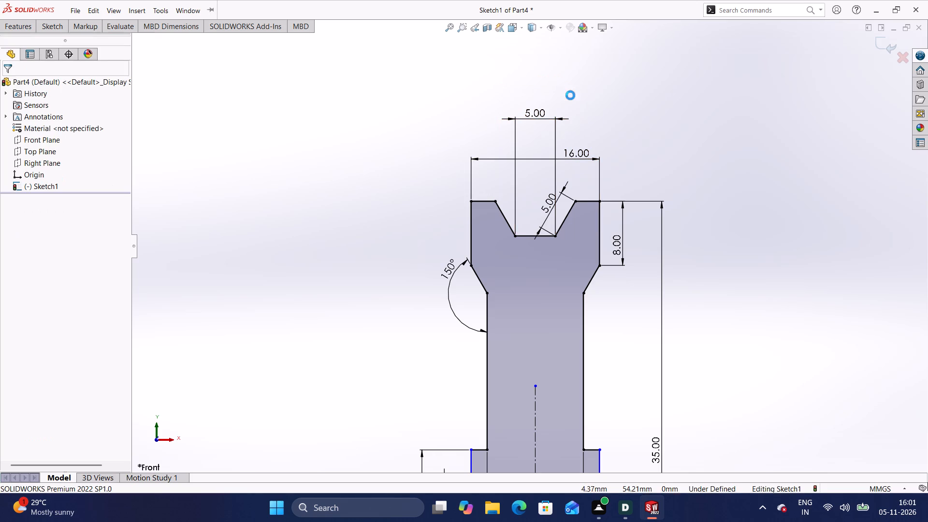
Dimension the outer vertical edge of the base flange's right side with a height of 4 mm.
scroll(595, 164, "down", 2)
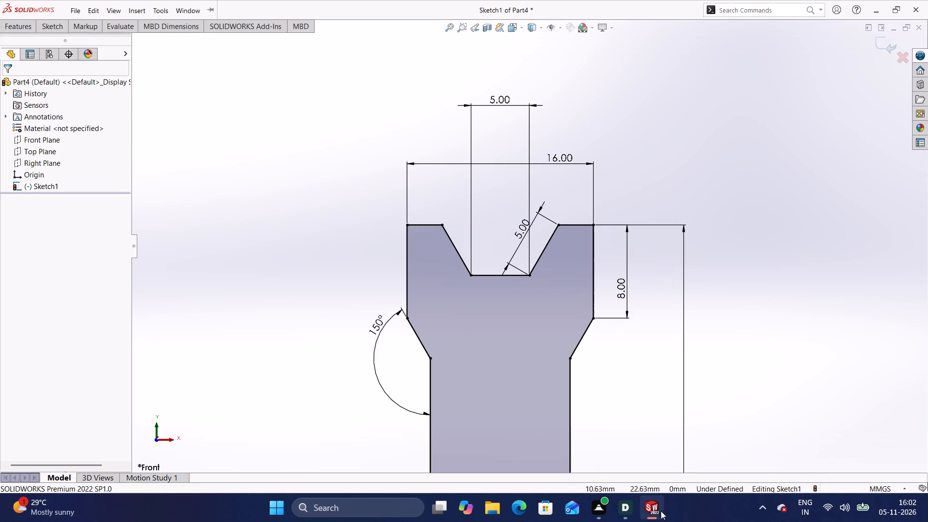
scroll(626, 424, "up", 6)
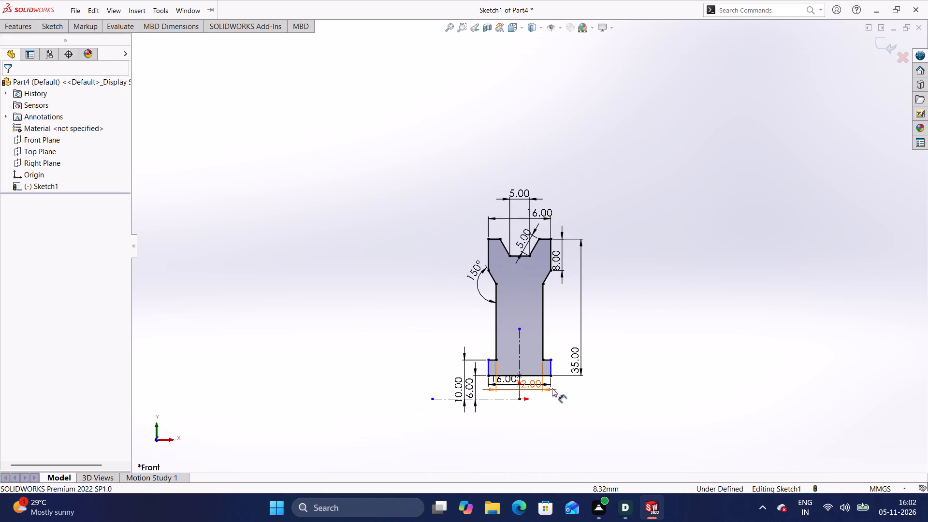
scroll(552, 388, "down", 4)
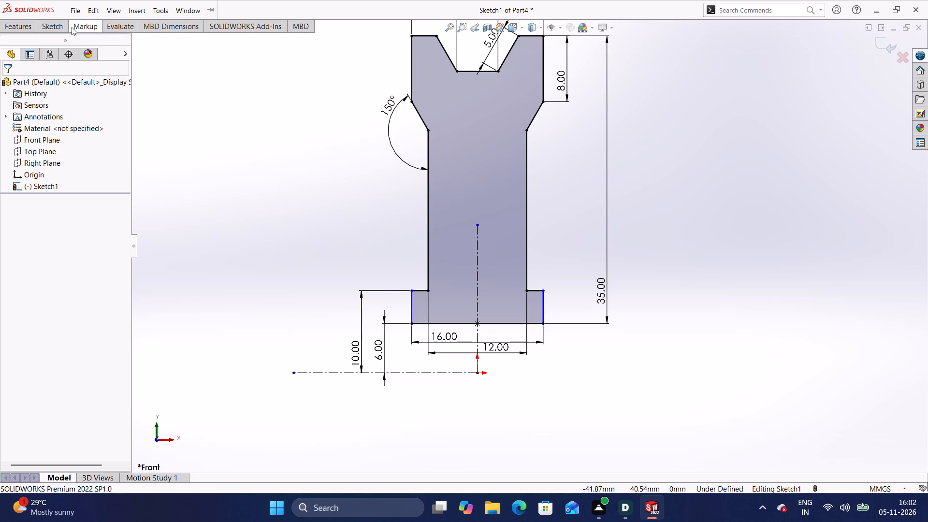
left_click(58, 27)
left_click(60, 45)
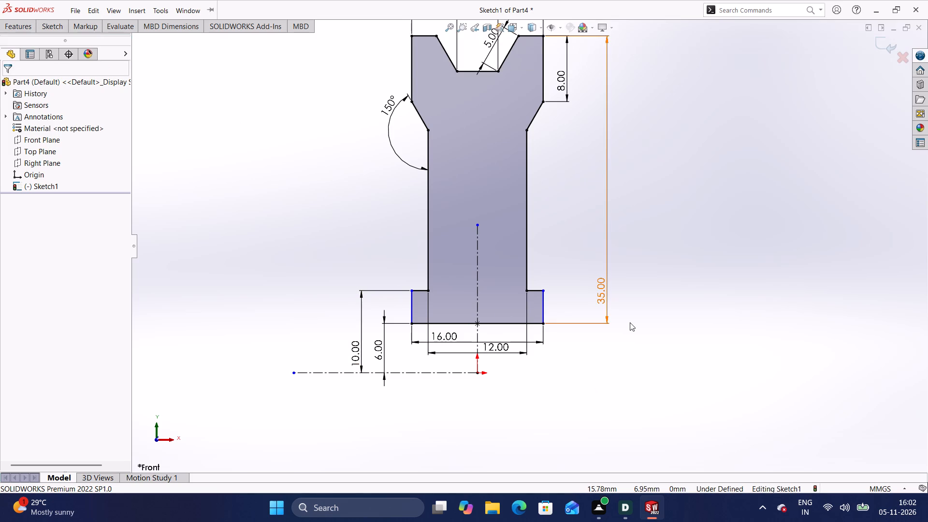
left_click(544, 299)
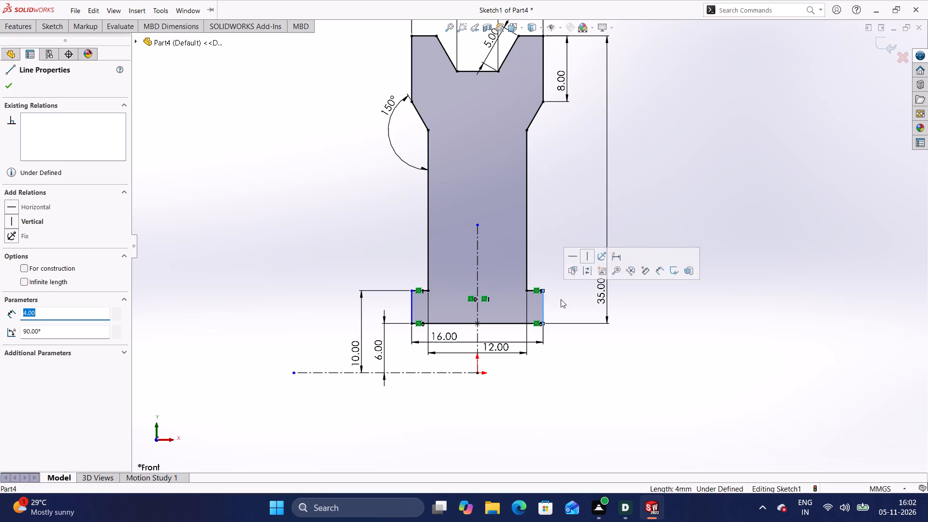
key("Escape")
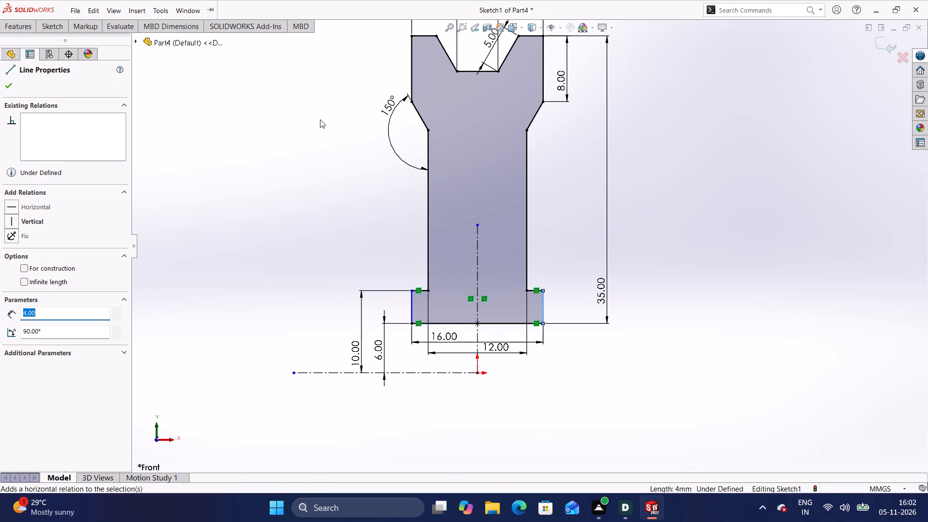
left_click(55, 29)
left_click(55, 41)
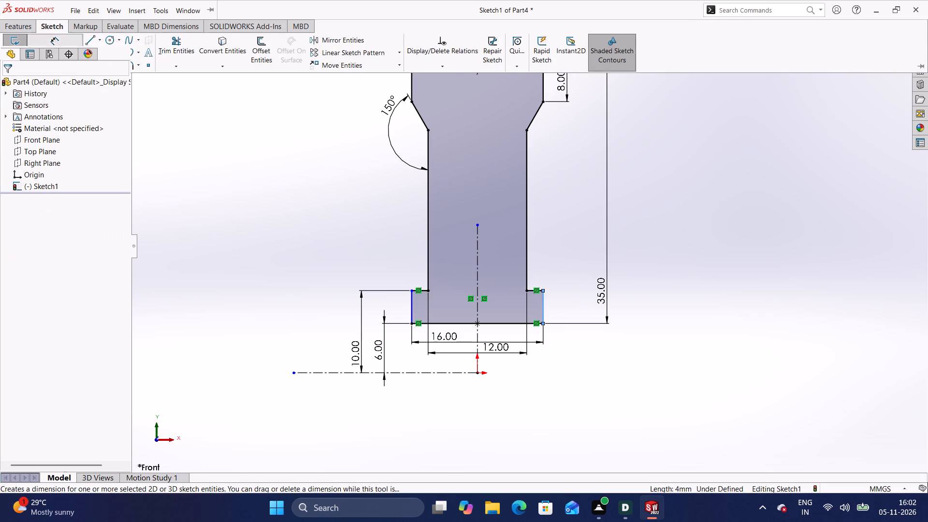
left_click(543, 300)
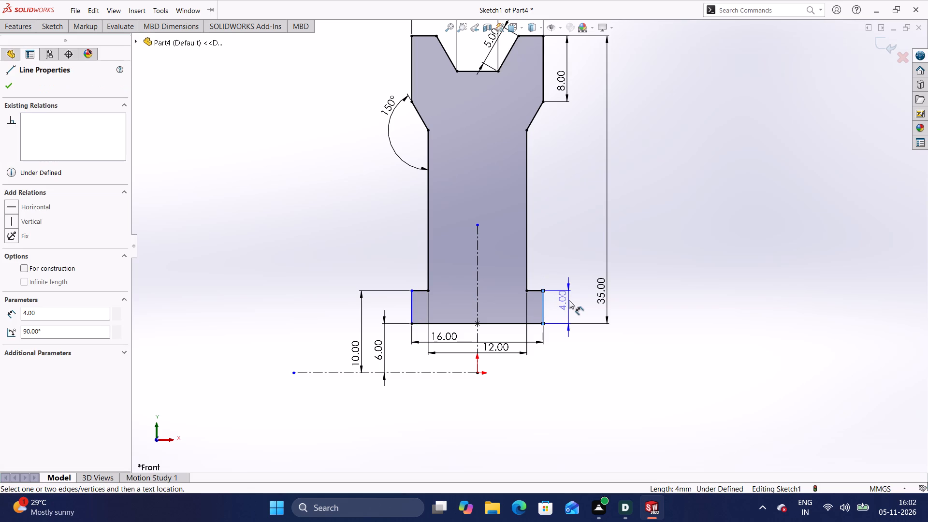
left_click(569, 300)
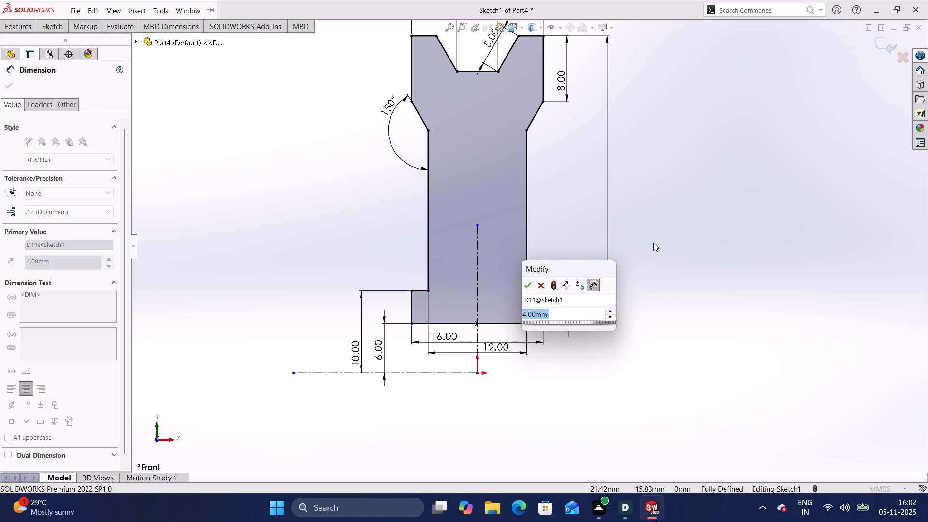
left_click(653, 243)
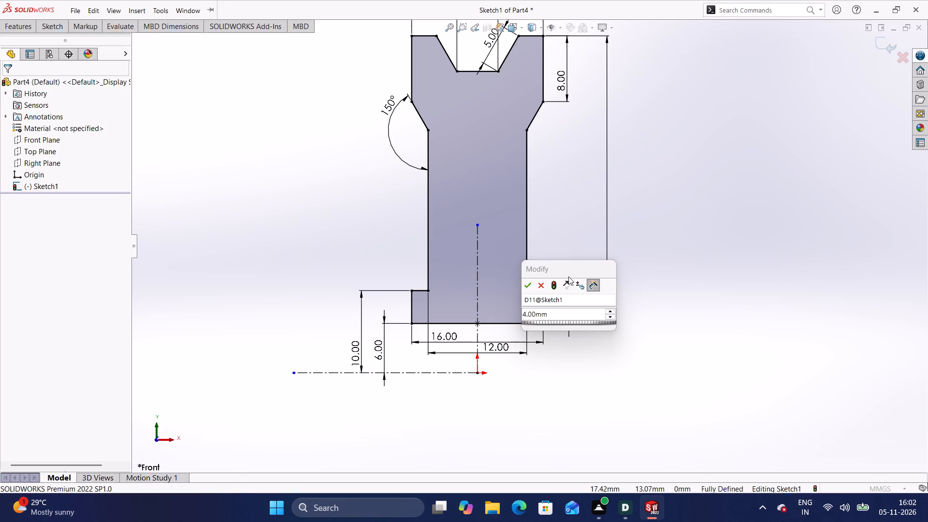
left_click(525, 287)
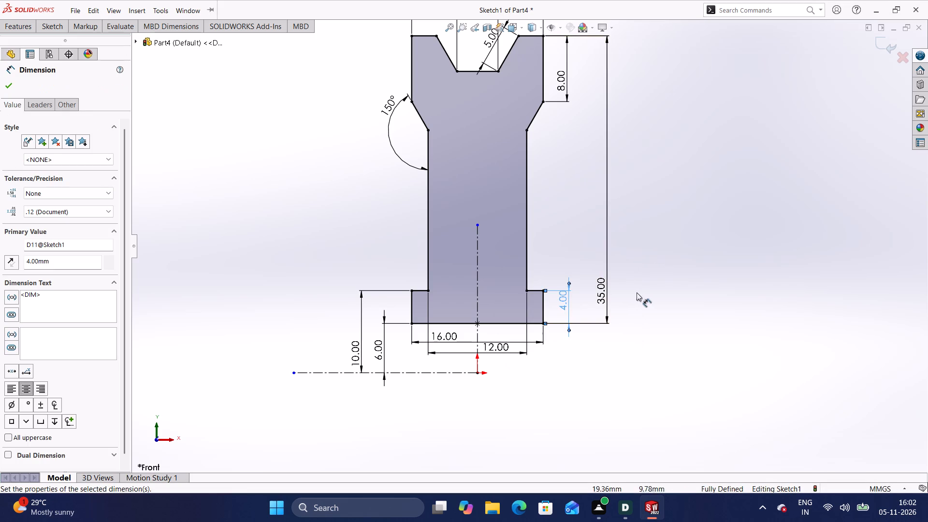
left_click(621, 275)
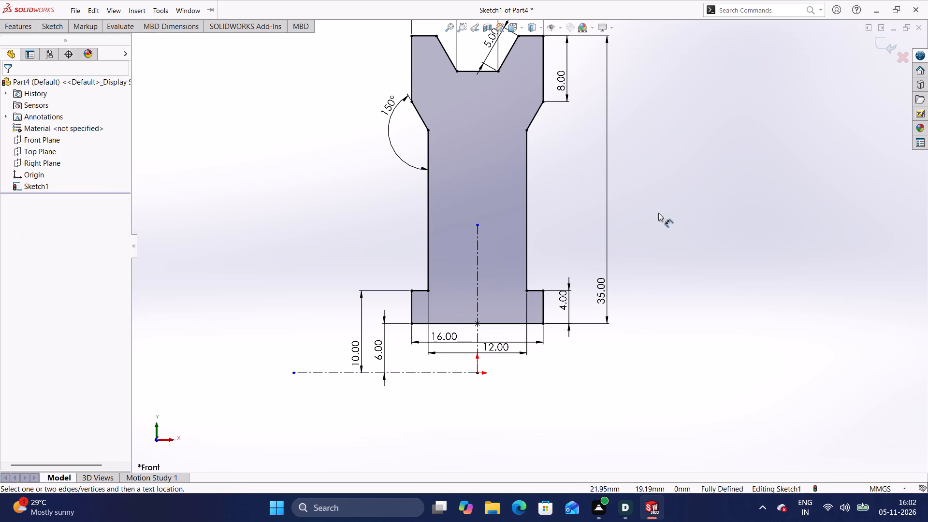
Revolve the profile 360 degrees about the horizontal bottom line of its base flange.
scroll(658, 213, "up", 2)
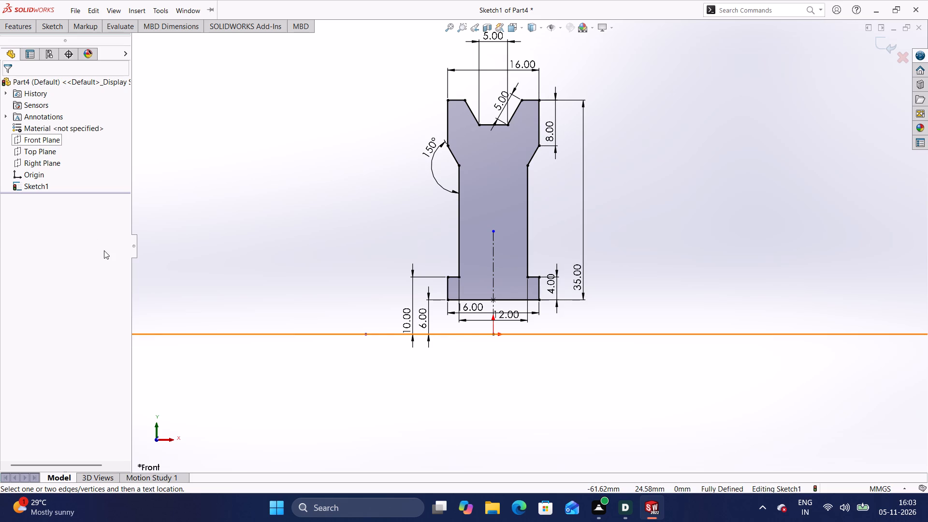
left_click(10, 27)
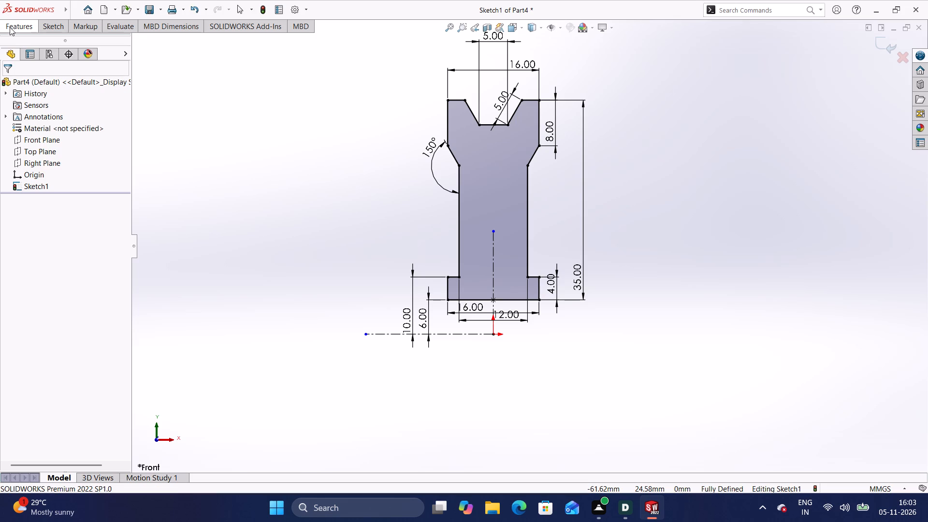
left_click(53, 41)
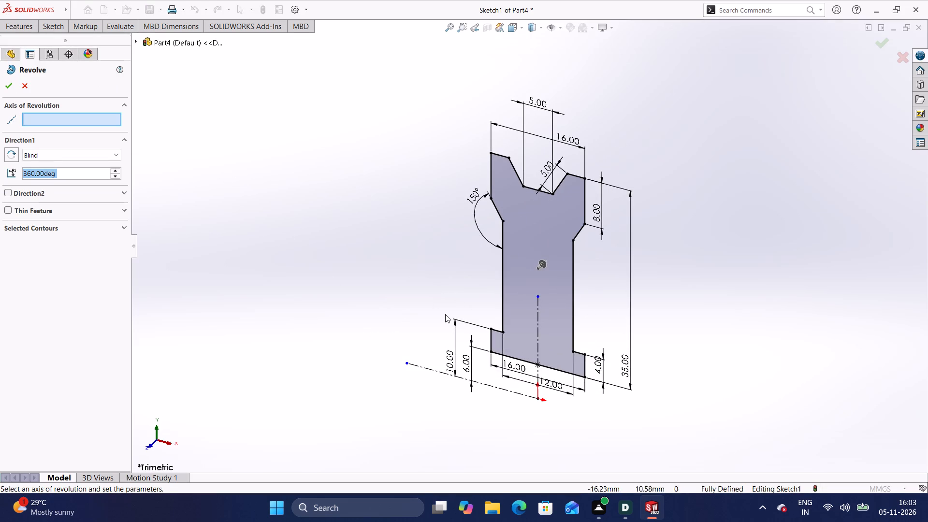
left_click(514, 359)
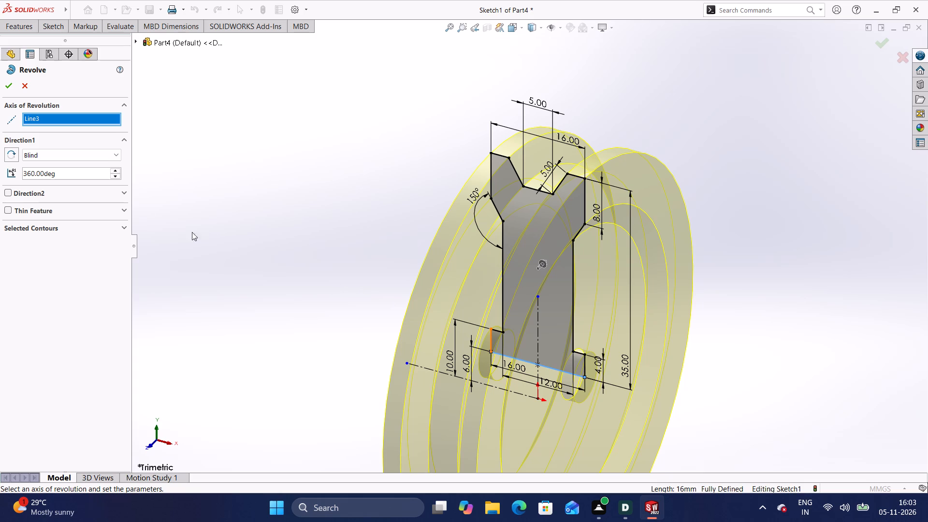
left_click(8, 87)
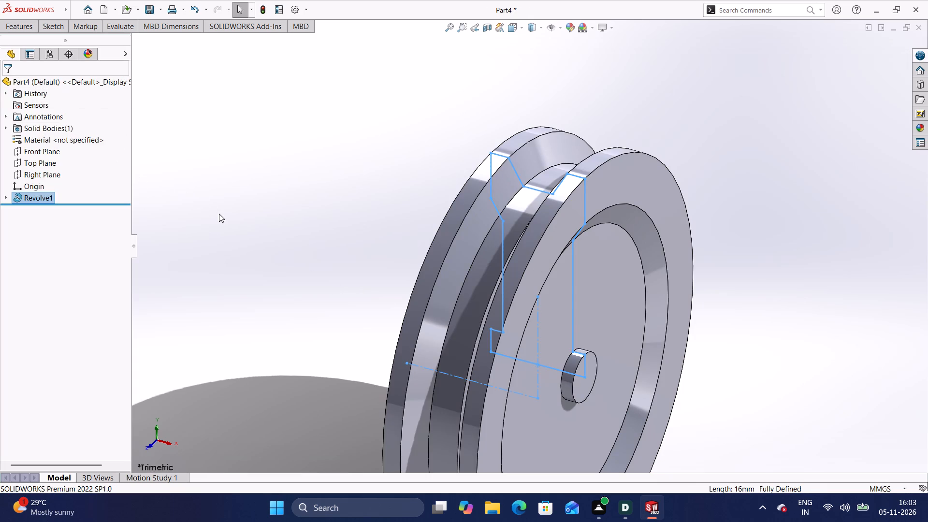
Inspect the revolved wheel from several angles, checking its rim groove, recessed side face and centre hub.
scroll(373, 221, "down", 1)
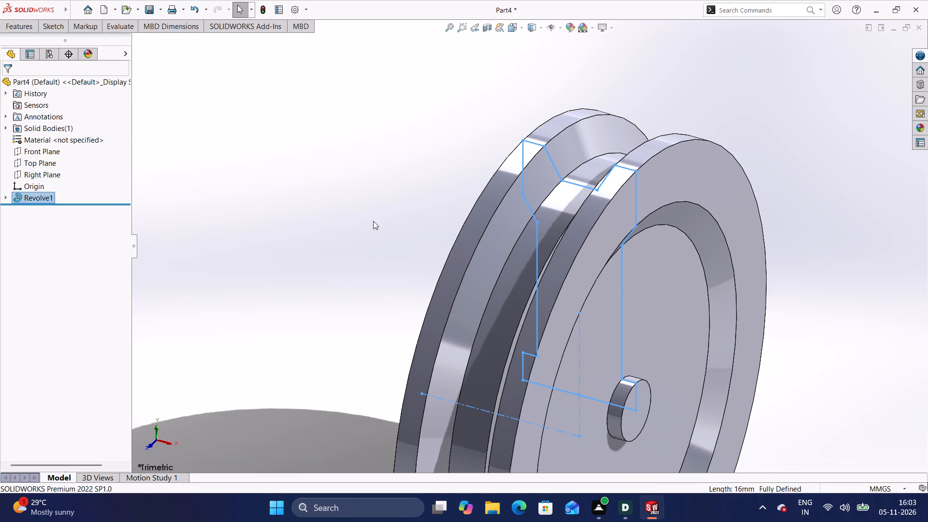
scroll(415, 255, "up", 3)
scroll(567, 345, "up", 3)
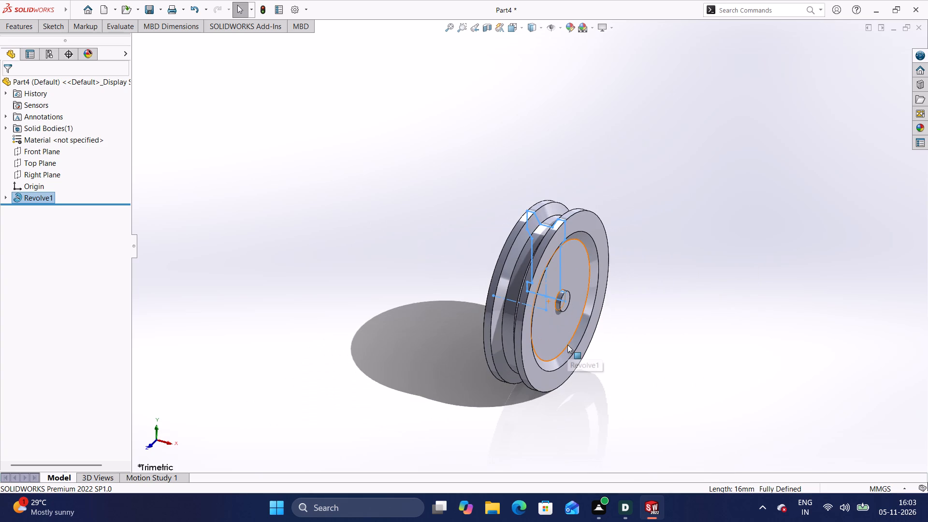
scroll(562, 325, "down", 4)
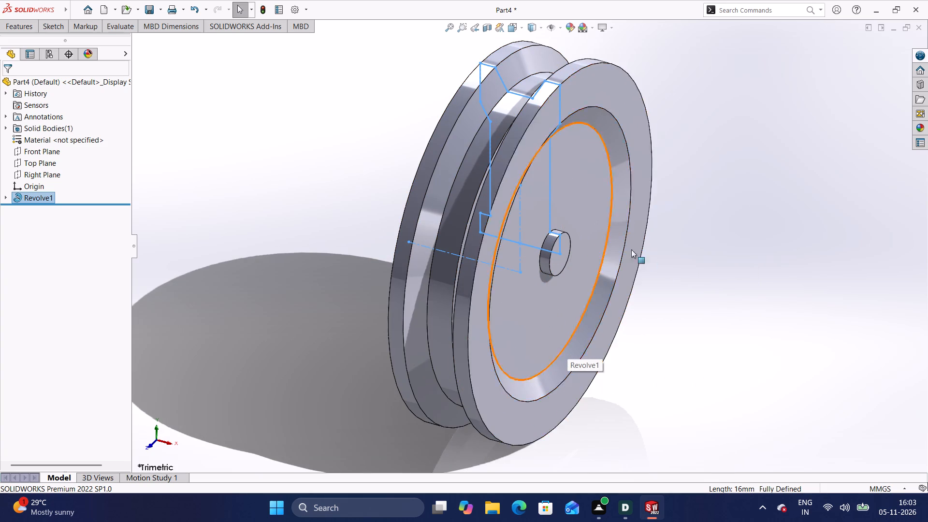
scroll(658, 258, "down", 2)
scroll(658, 258, "up", 3)
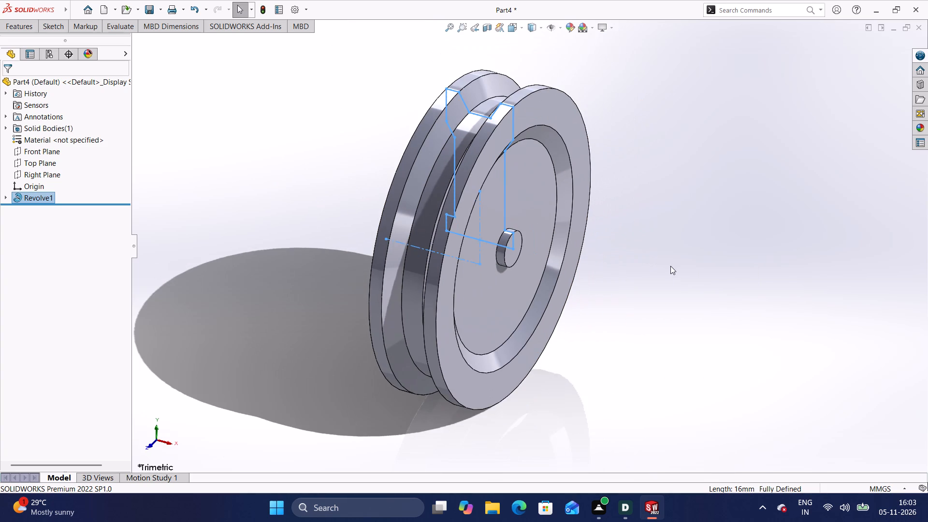
scroll(670, 266, "down", 1)
middle_click_drag(670, 266, 545, 354)
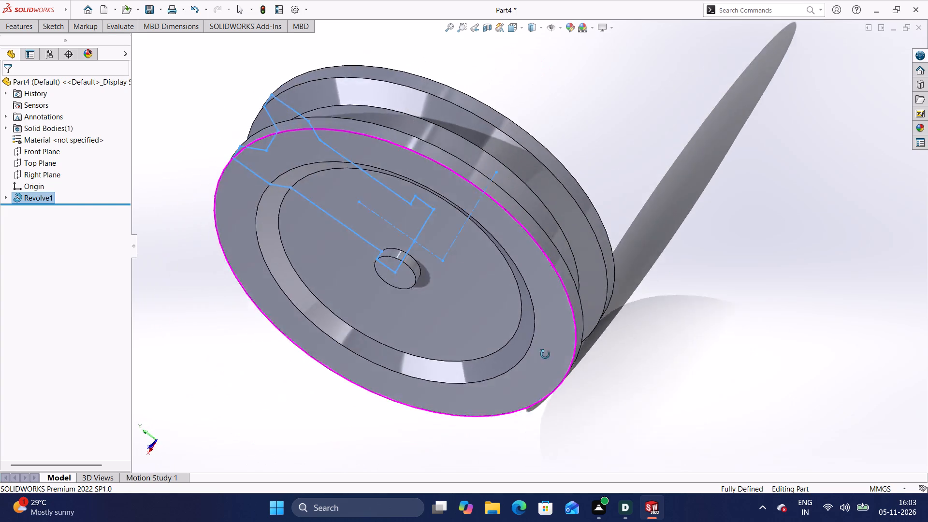
middle_click_drag(545, 354, 652, 338)
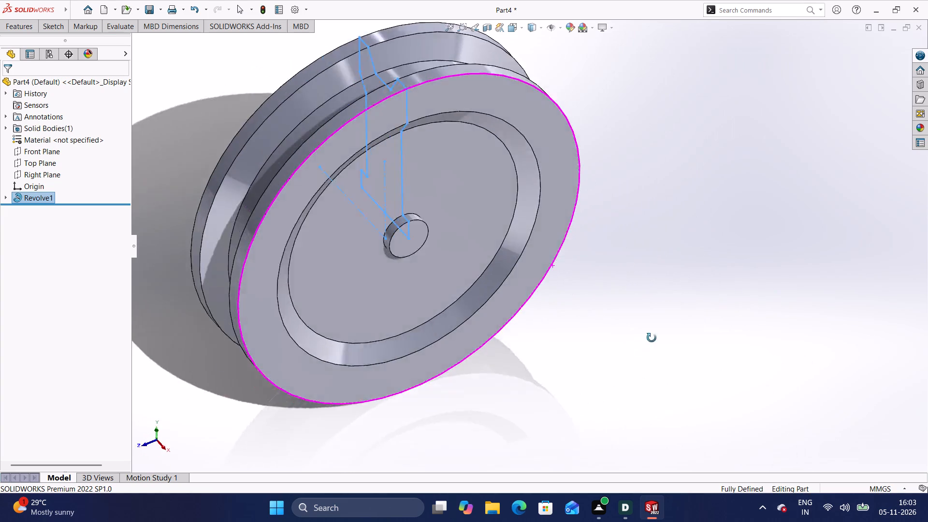
middle_click_drag(652, 338, 672, 364)
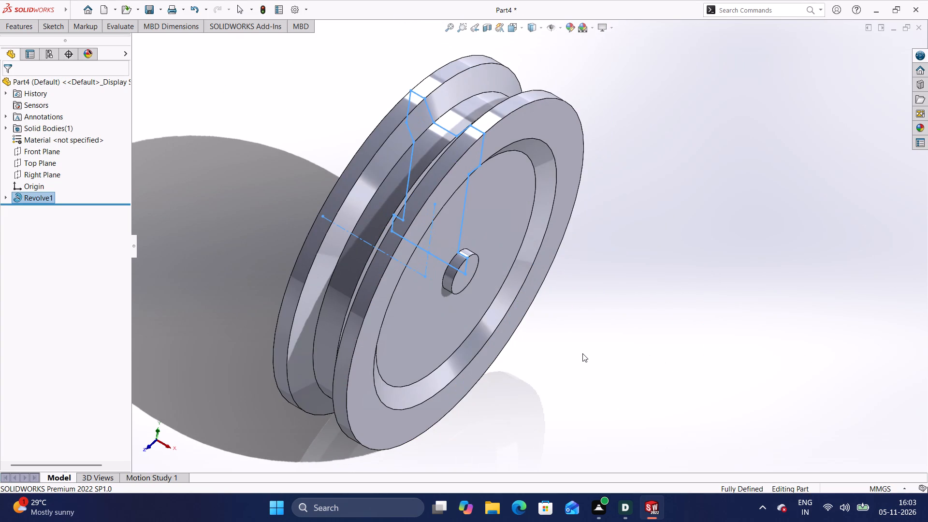
middle_click_drag(582, 353, 610, 360)
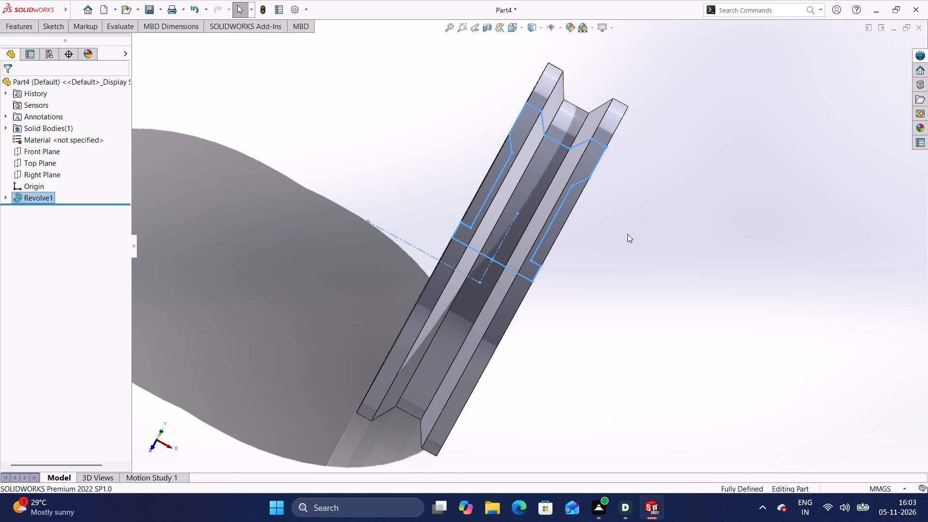
View the wheel edge-on, square to the Front Plane, to check its grooved rim profile.
left_click(524, 26)
left_click(566, 82)
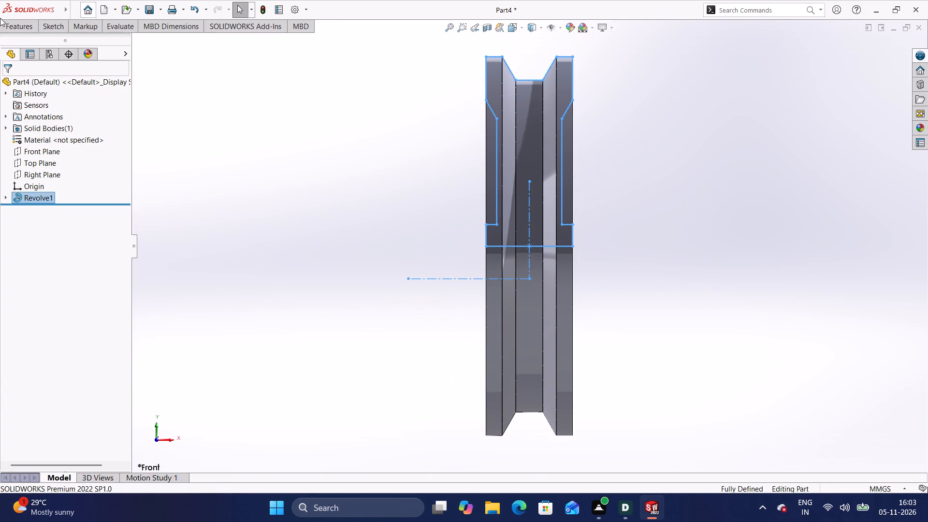
left_click(54, 150)
left_click(108, 131)
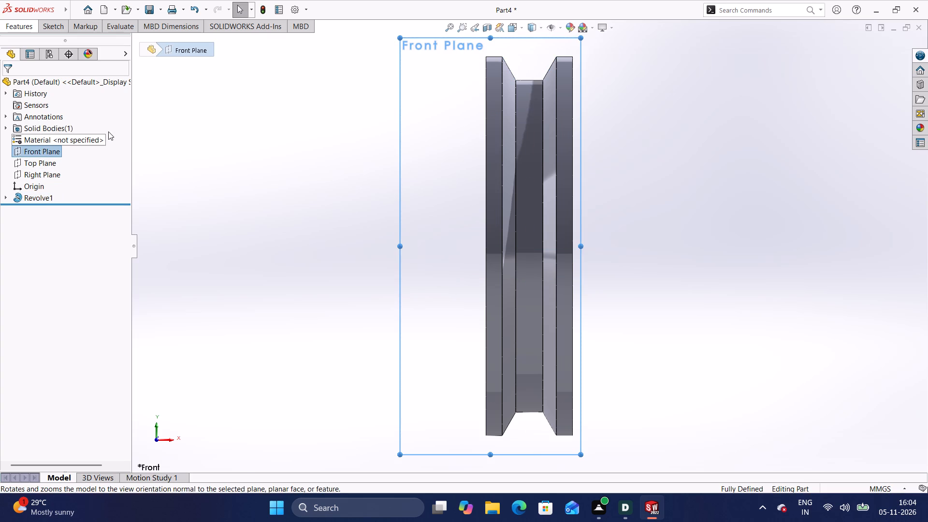
left_click(57, 177)
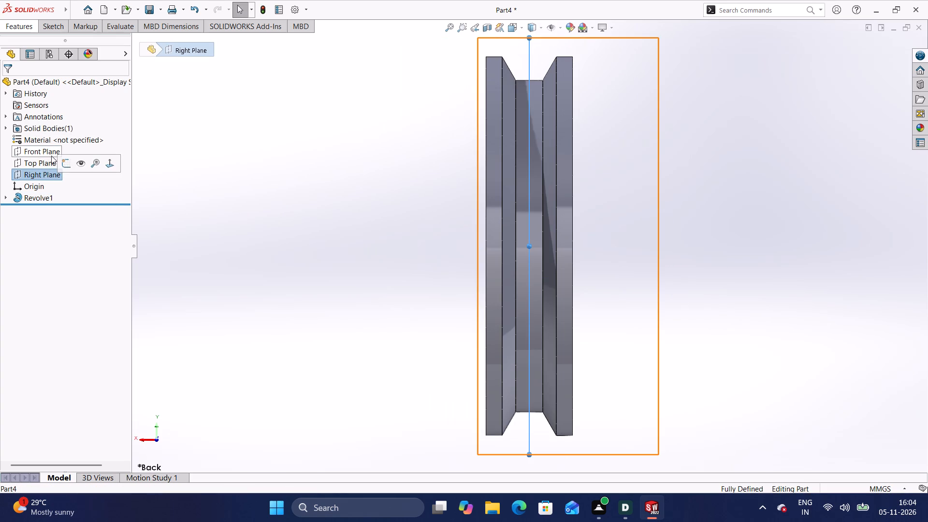
left_click(44, 149)
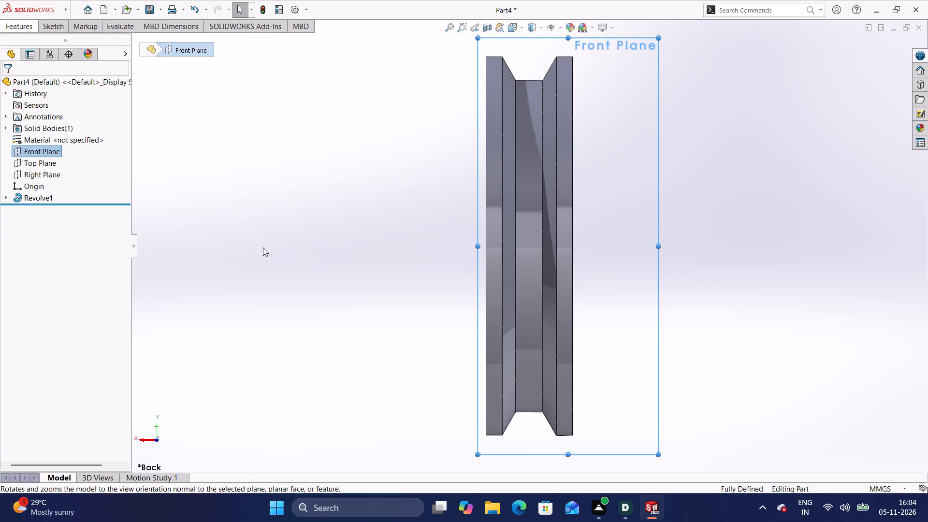
key("Escape")
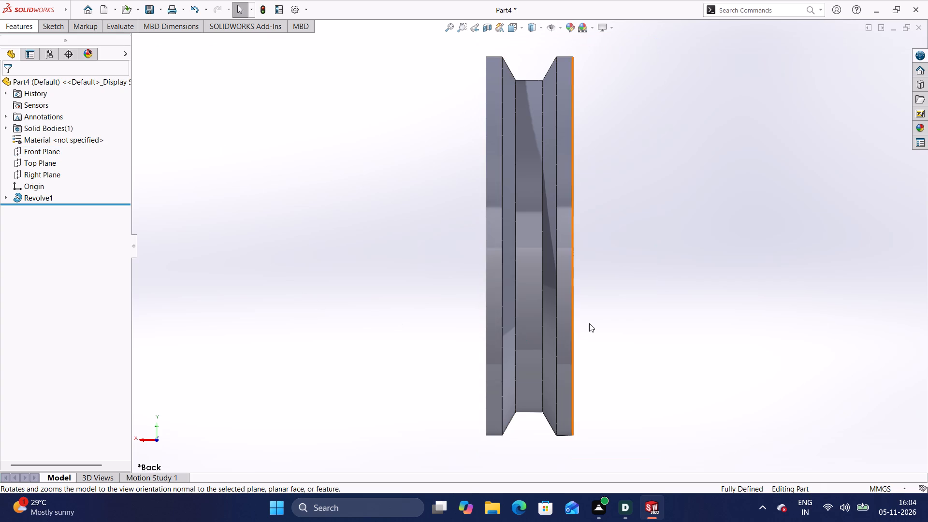
Examine both side faces, the hub and the outer groove of the revolved wheel.
scroll(594, 321, "down", 1)
middle_click_drag(594, 321, 598, 332)
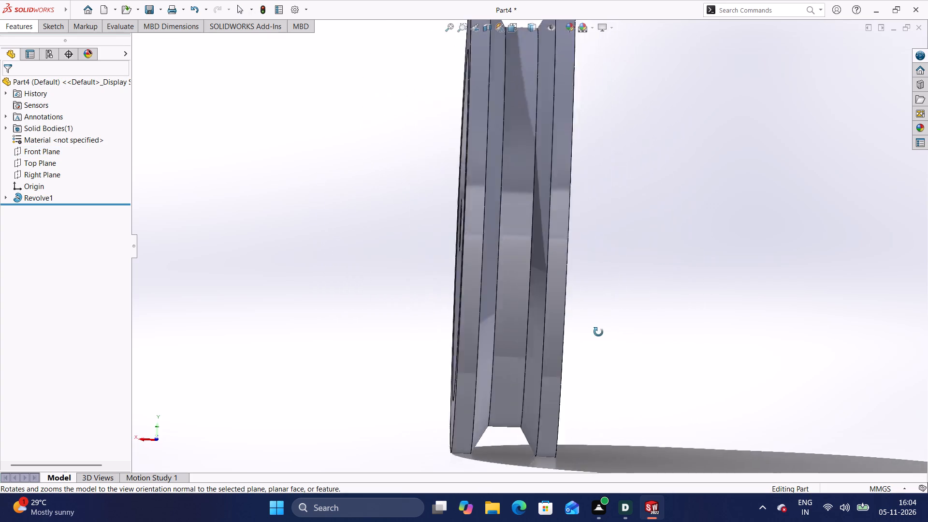
middle_click_drag(598, 332, 720, 257)
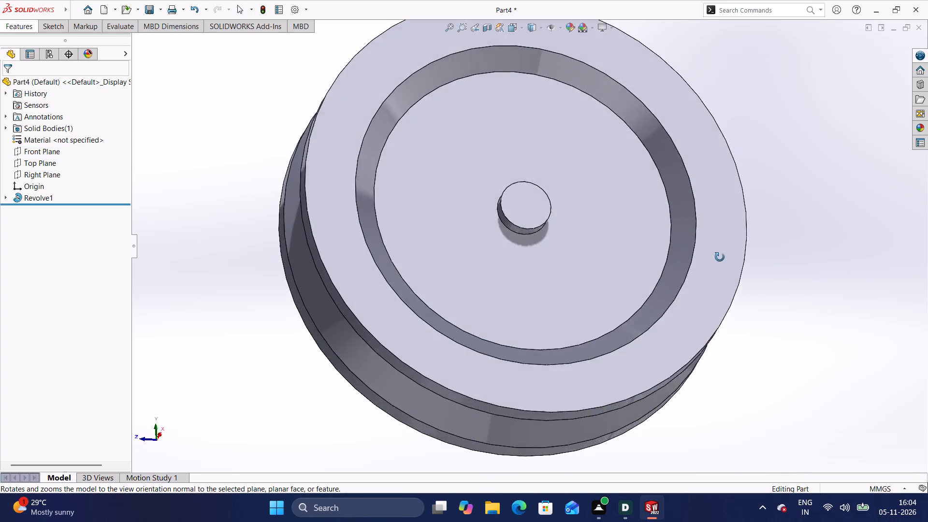
middle_click_drag(720, 257, 711, 116)
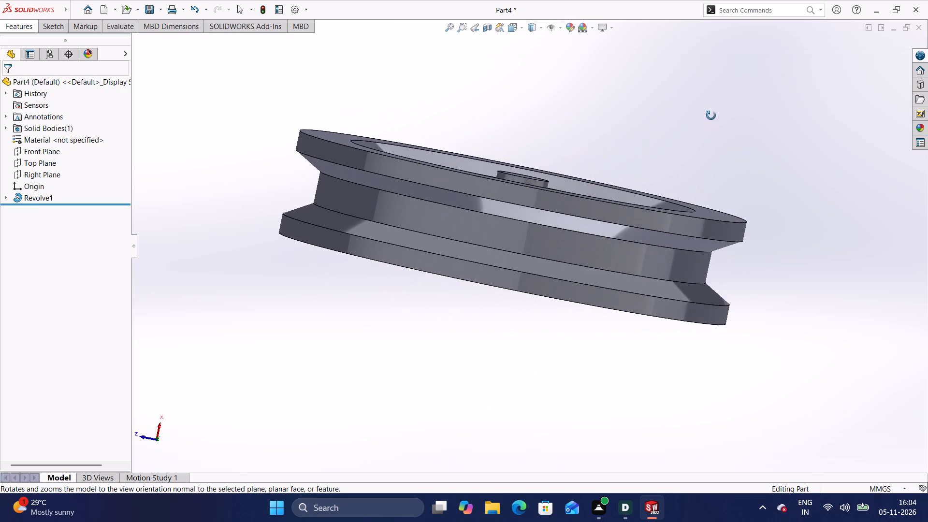
middle_click_drag(711, 116, 666, 304)
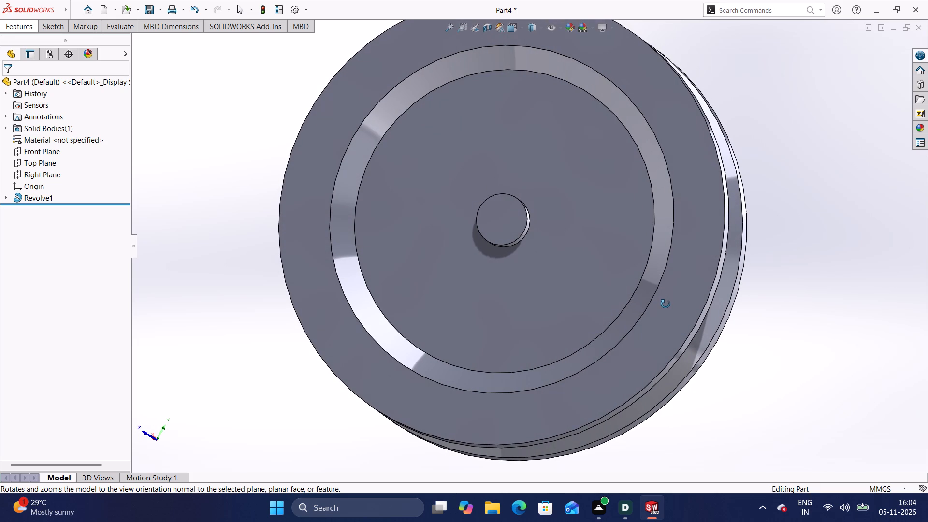
middle_click_drag(666, 304, 667, 305)
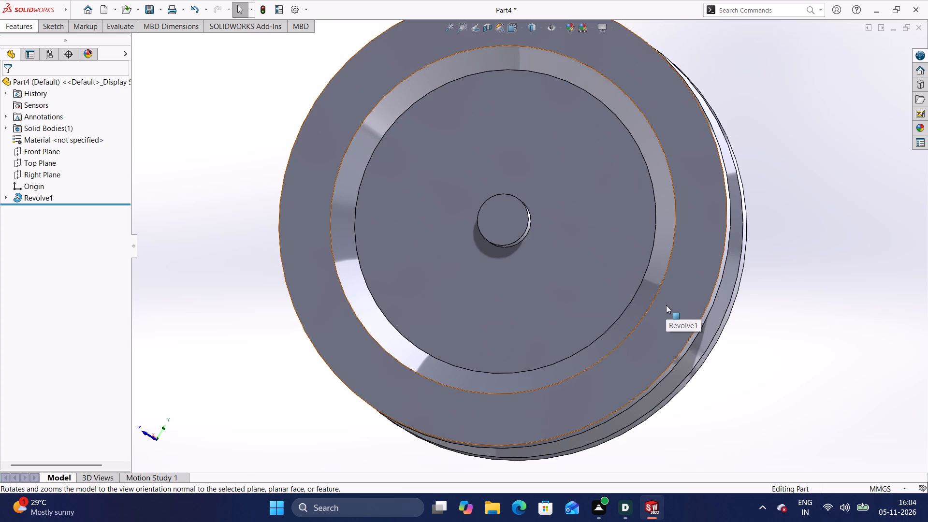
scroll(666, 305, "down", 1)
middle_click_drag(666, 305, 594, 388)
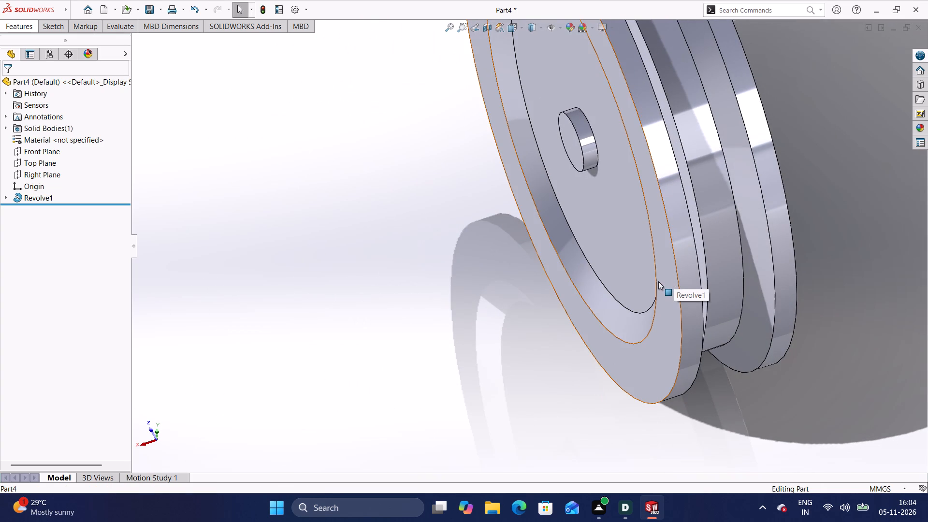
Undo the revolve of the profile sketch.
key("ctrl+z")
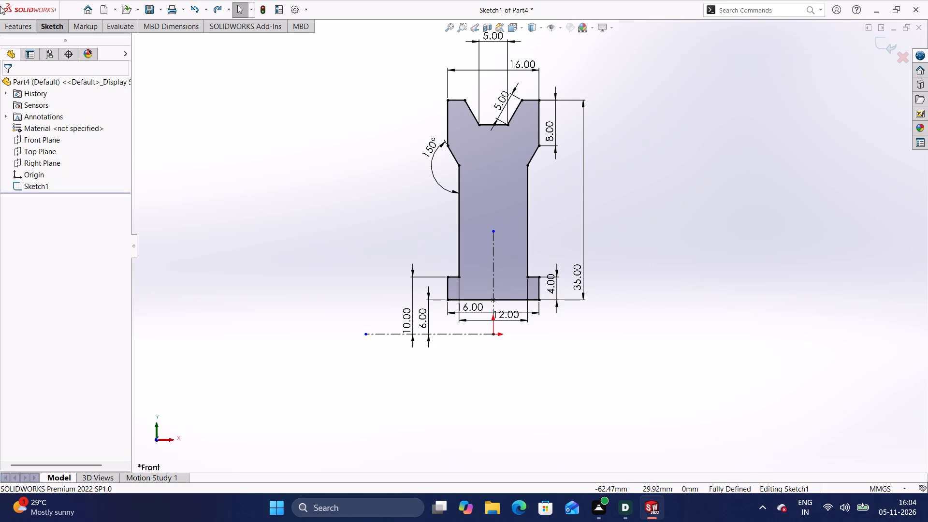
Revolve the profile sketch 360 degrees about the horizontal bottom line of its base flange.
left_click(16, 23)
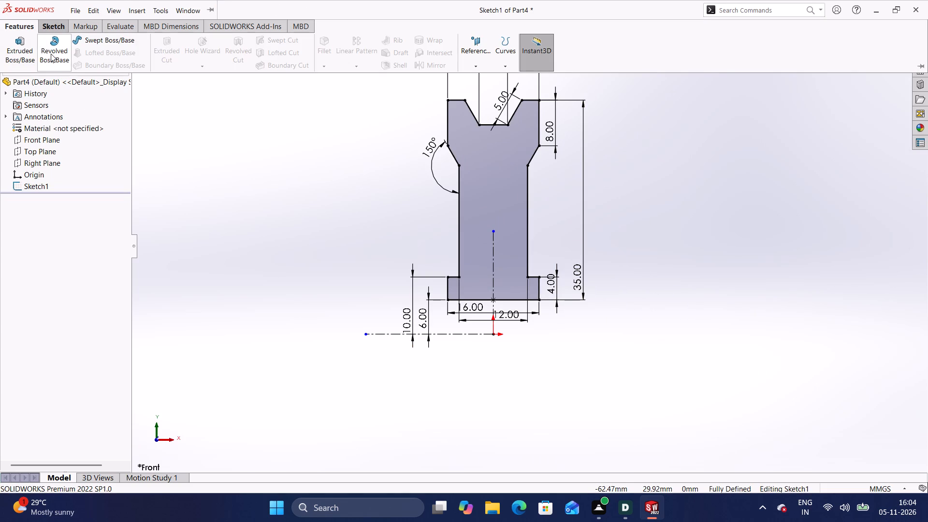
left_click(51, 54)
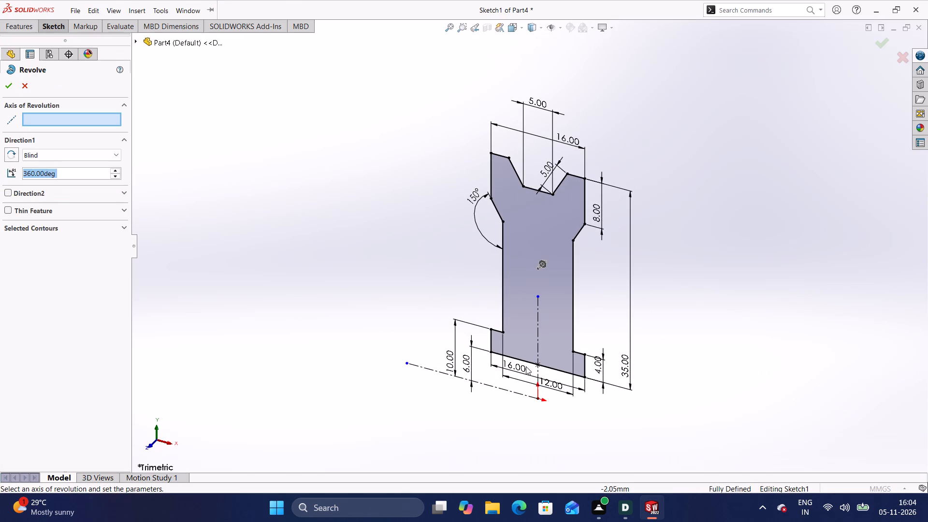
left_click(523, 361)
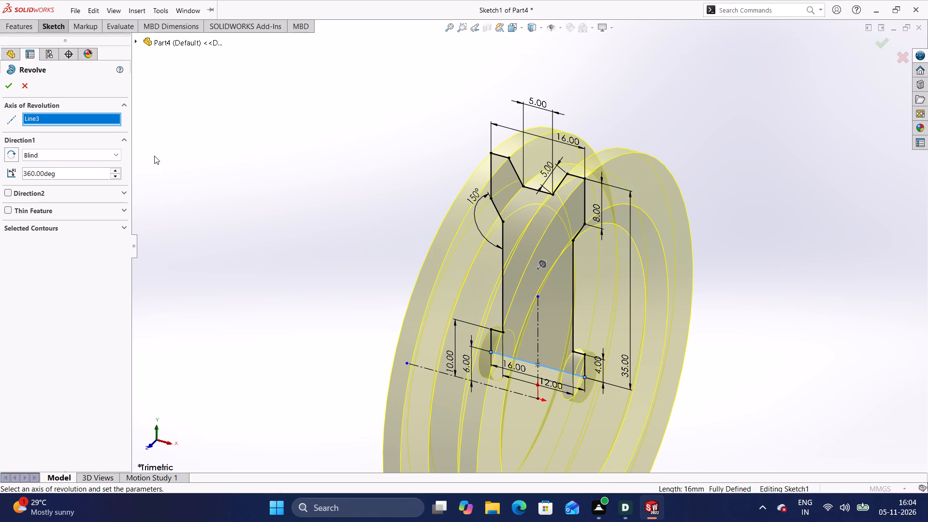
left_click(8, 81)
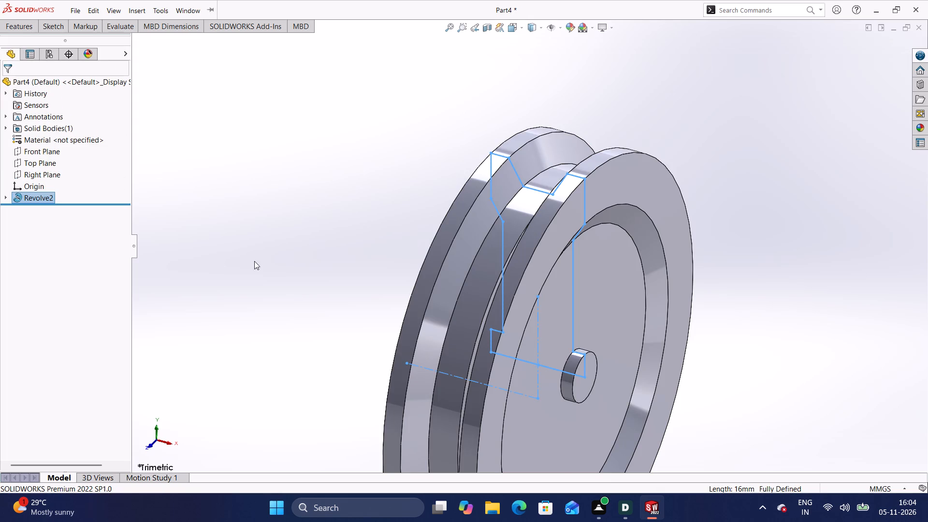
Examine the newly revolved wheel's side recess, centre hub and grooved rim from different angles.
scroll(419, 289, "down", 5)
scroll(447, 319, "up", 8)
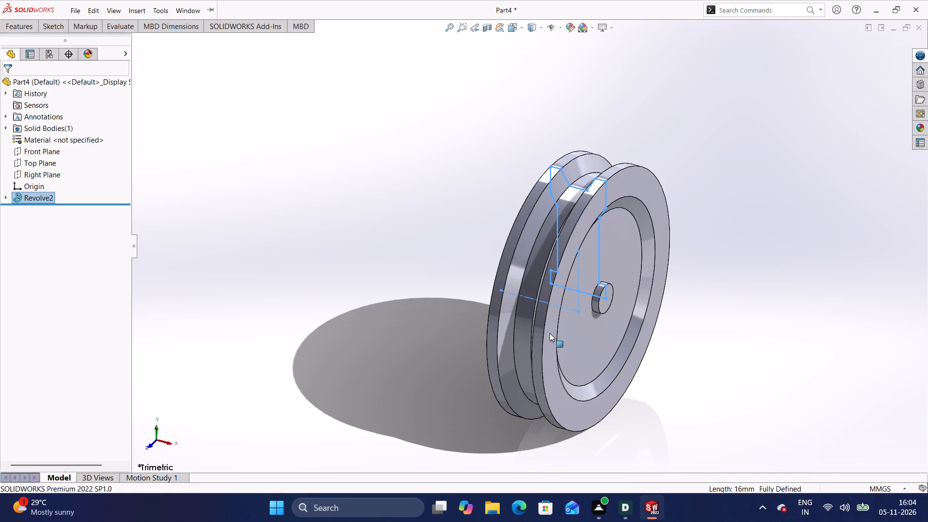
middle_click_drag(483, 376, 550, 430)
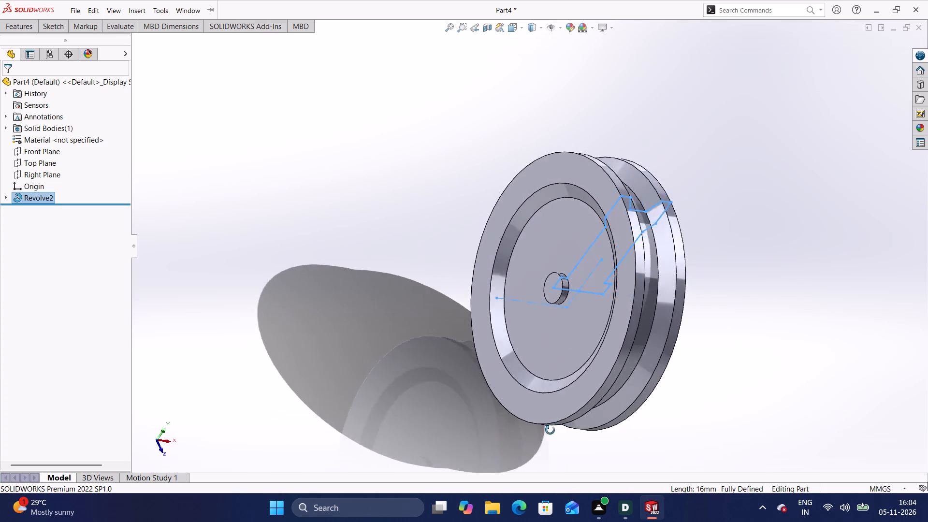
middle_click_drag(550, 430, 551, 402)
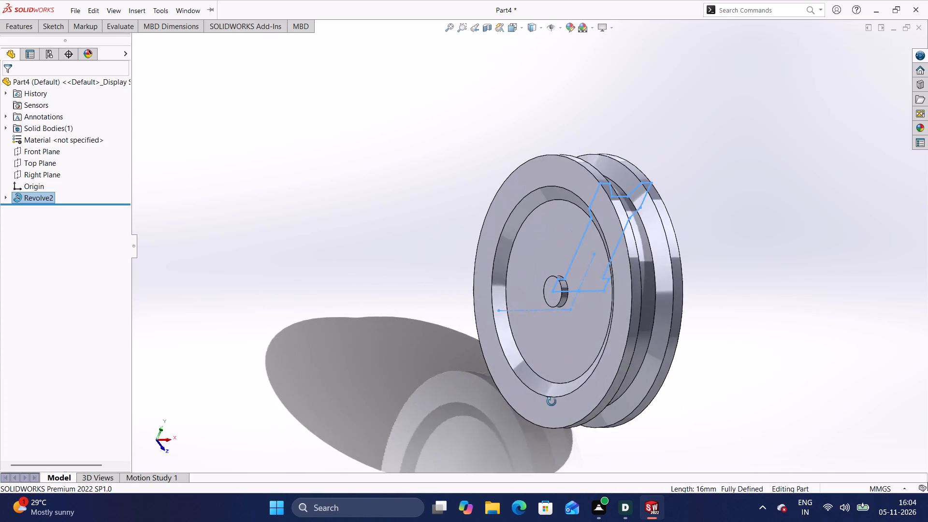
middle_click_drag(551, 402, 588, 397)
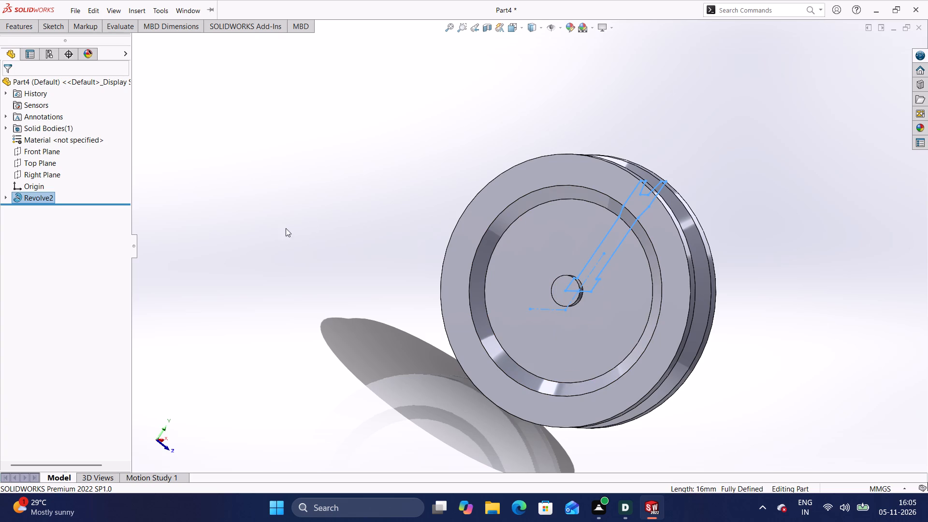
left_click(214, 135)
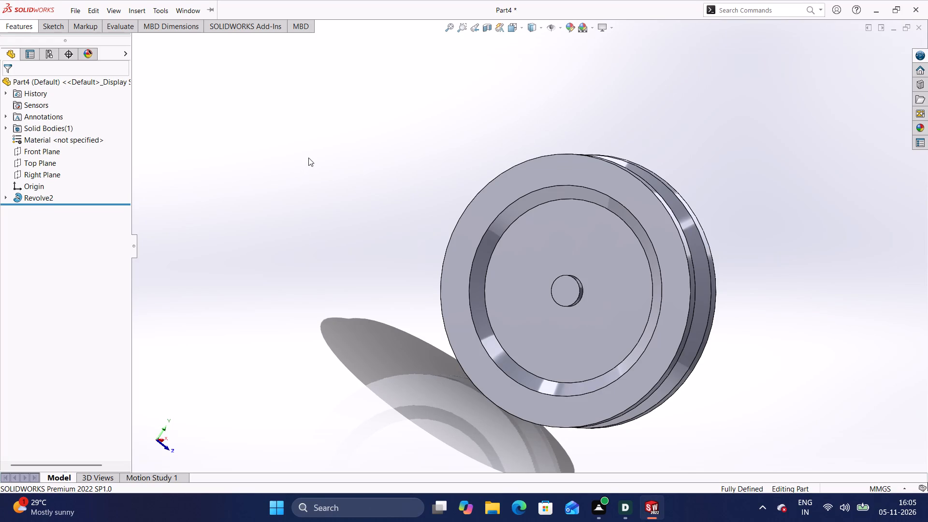
key("ctrl+F7")
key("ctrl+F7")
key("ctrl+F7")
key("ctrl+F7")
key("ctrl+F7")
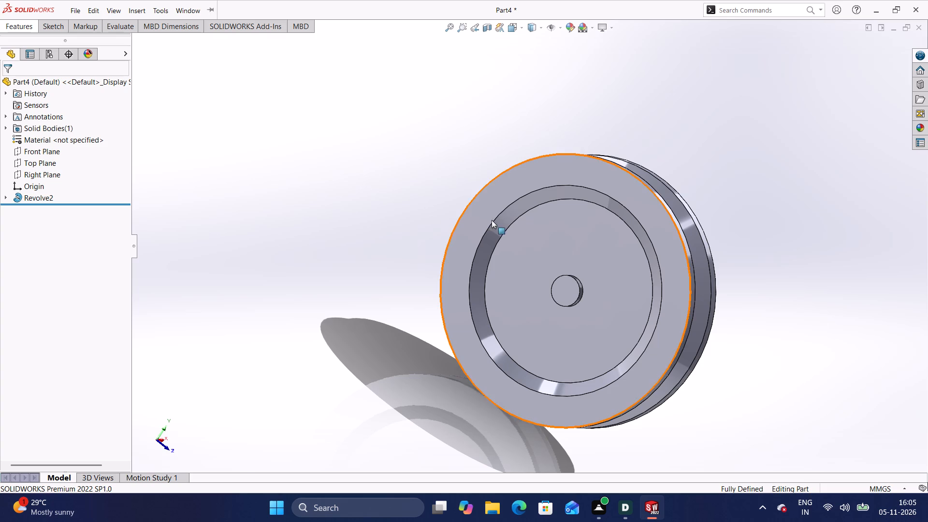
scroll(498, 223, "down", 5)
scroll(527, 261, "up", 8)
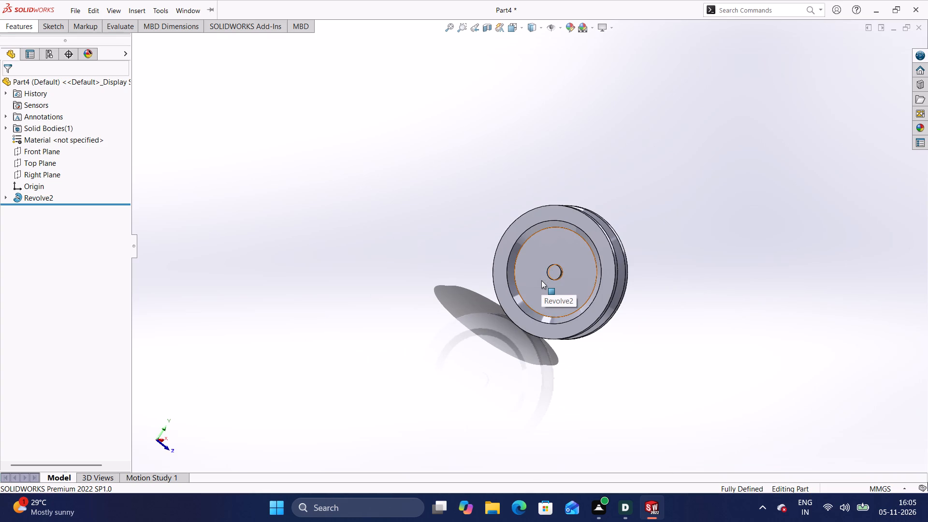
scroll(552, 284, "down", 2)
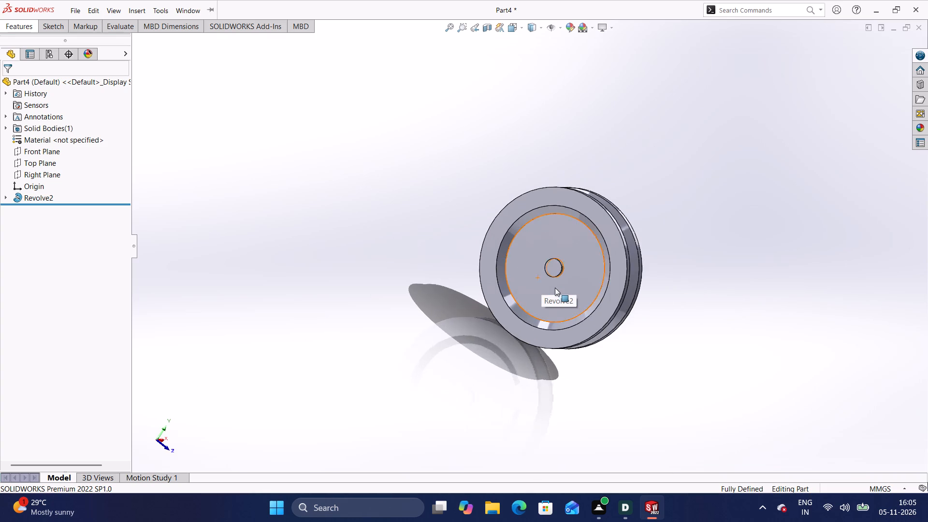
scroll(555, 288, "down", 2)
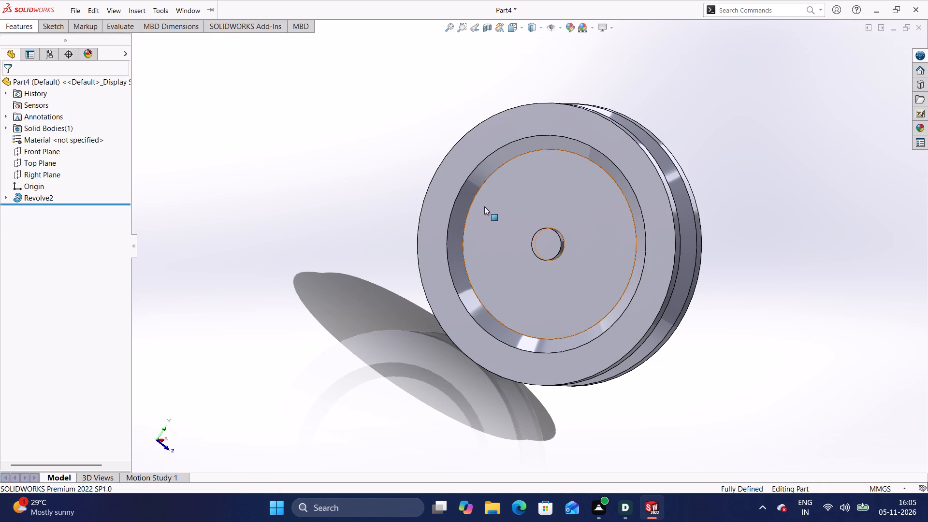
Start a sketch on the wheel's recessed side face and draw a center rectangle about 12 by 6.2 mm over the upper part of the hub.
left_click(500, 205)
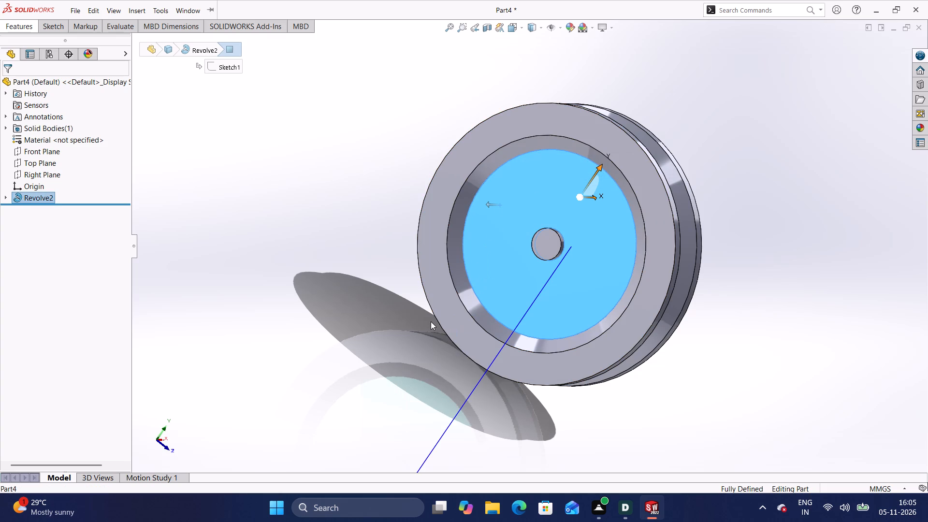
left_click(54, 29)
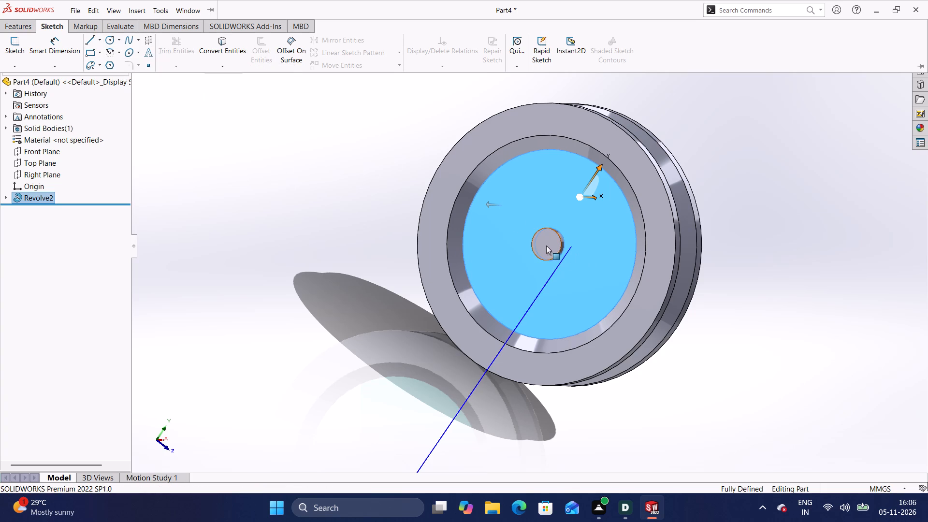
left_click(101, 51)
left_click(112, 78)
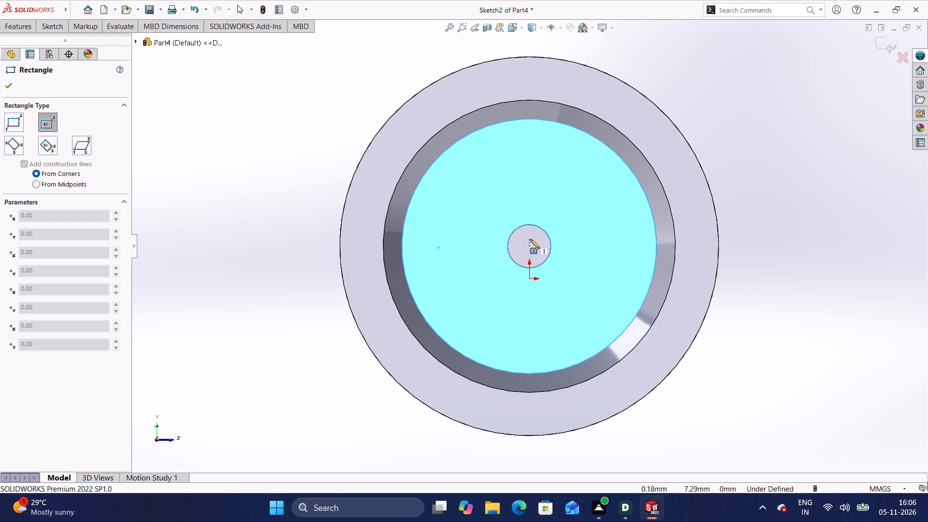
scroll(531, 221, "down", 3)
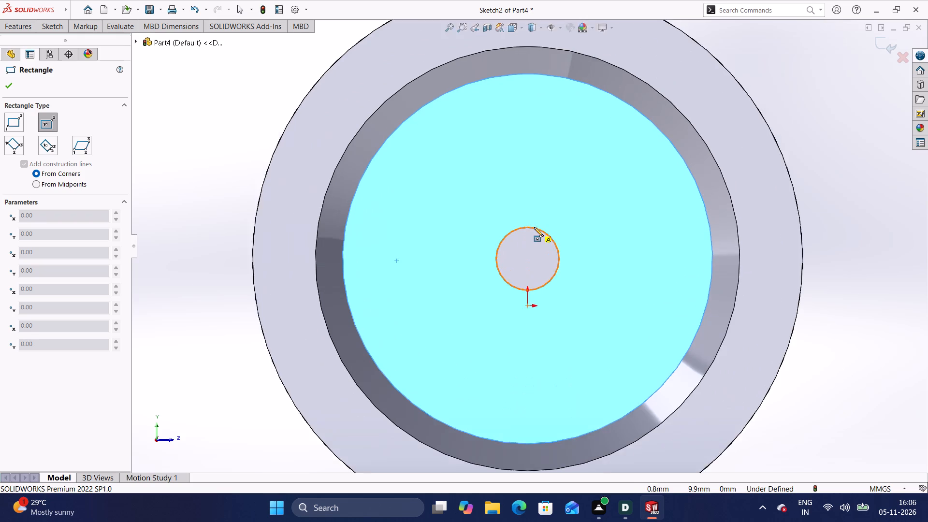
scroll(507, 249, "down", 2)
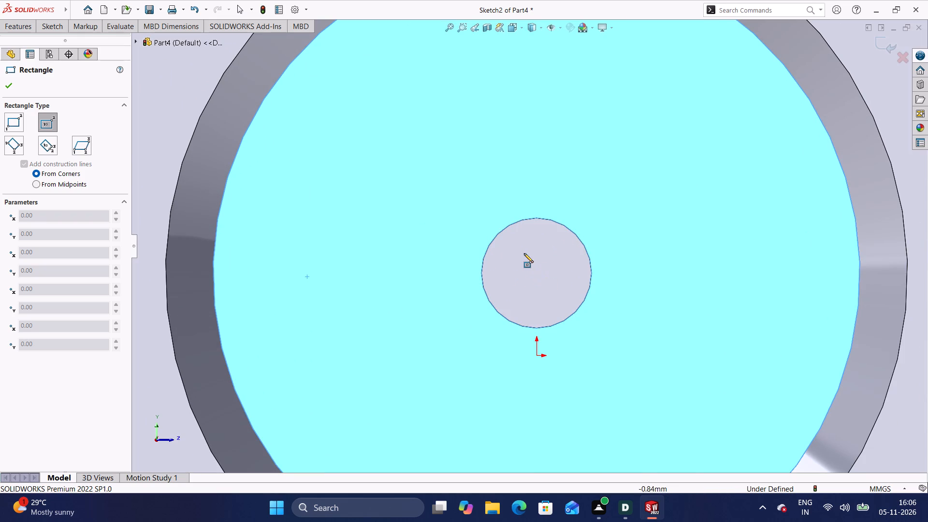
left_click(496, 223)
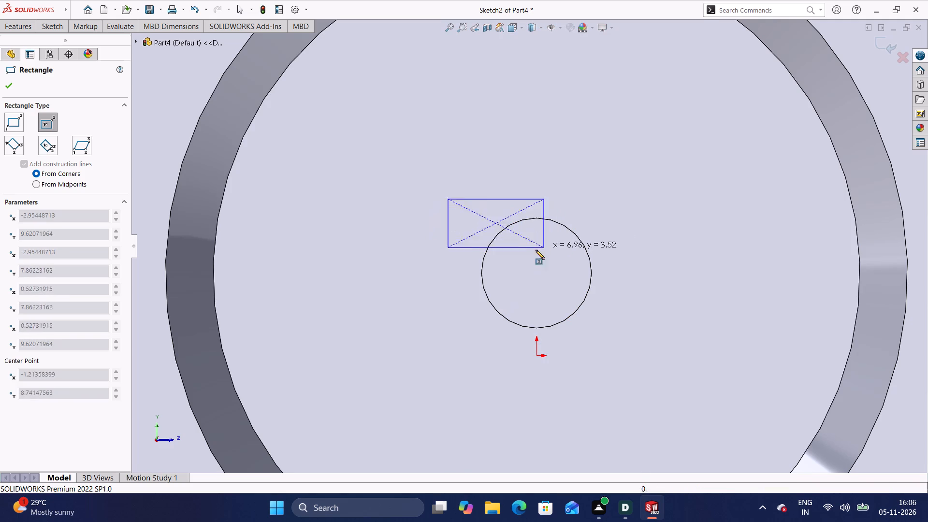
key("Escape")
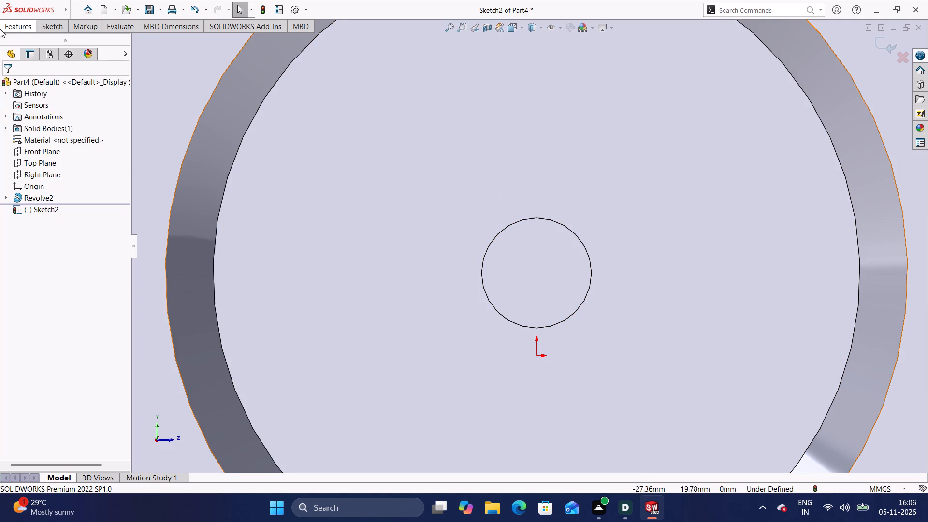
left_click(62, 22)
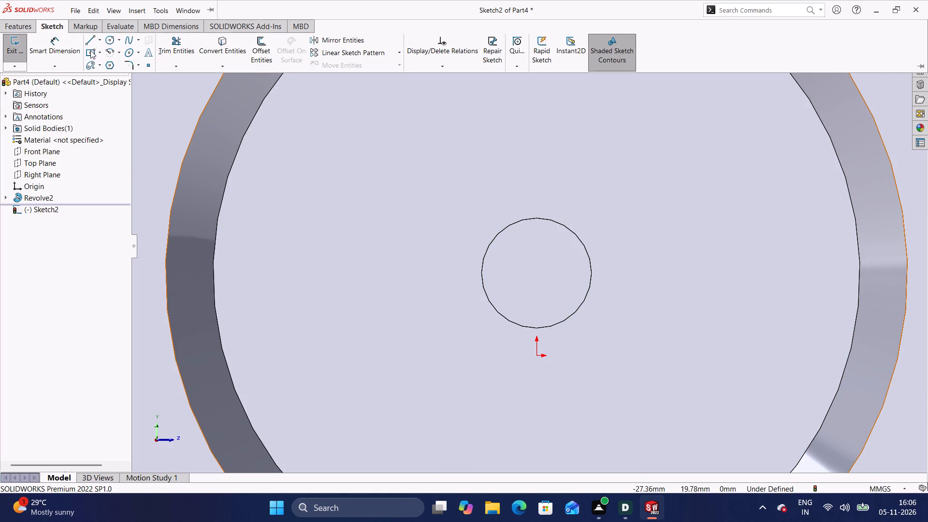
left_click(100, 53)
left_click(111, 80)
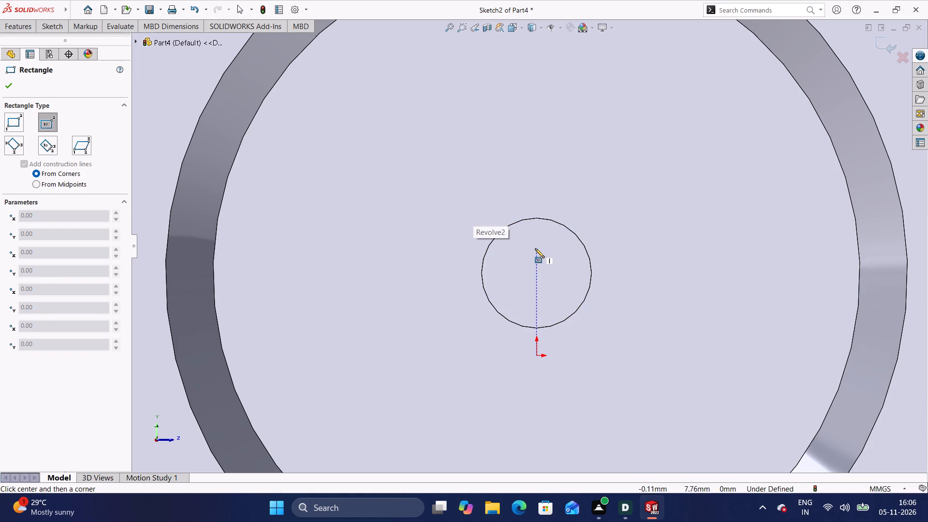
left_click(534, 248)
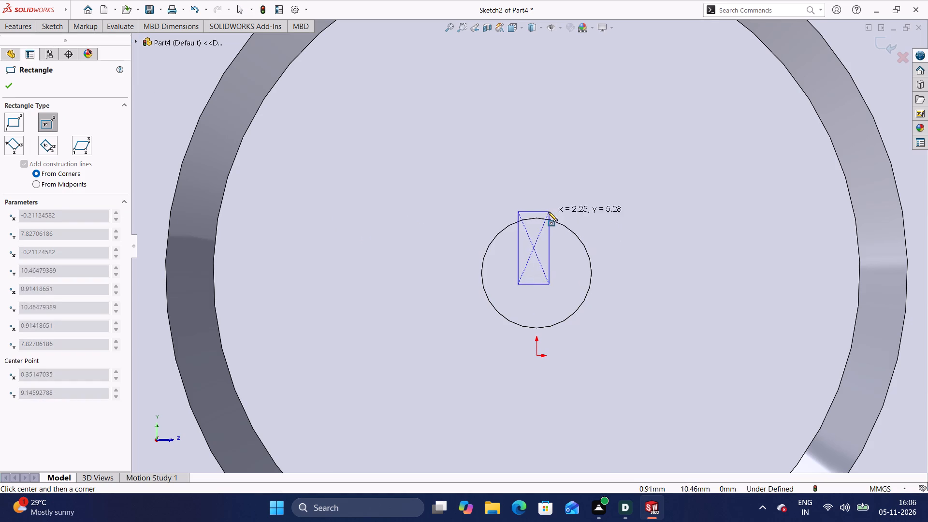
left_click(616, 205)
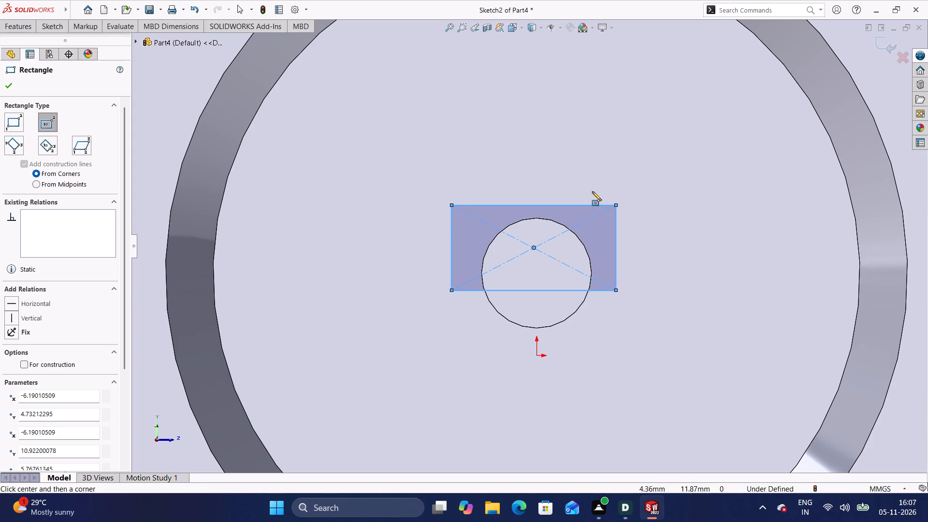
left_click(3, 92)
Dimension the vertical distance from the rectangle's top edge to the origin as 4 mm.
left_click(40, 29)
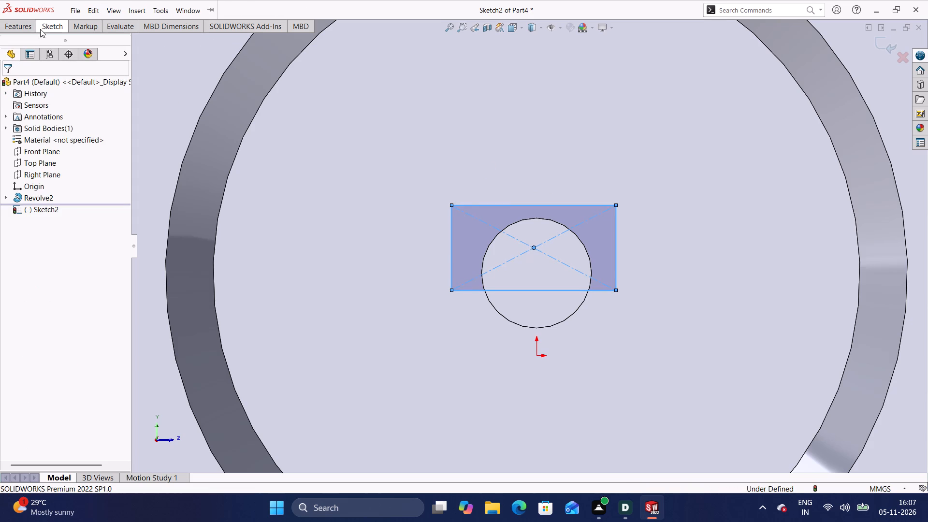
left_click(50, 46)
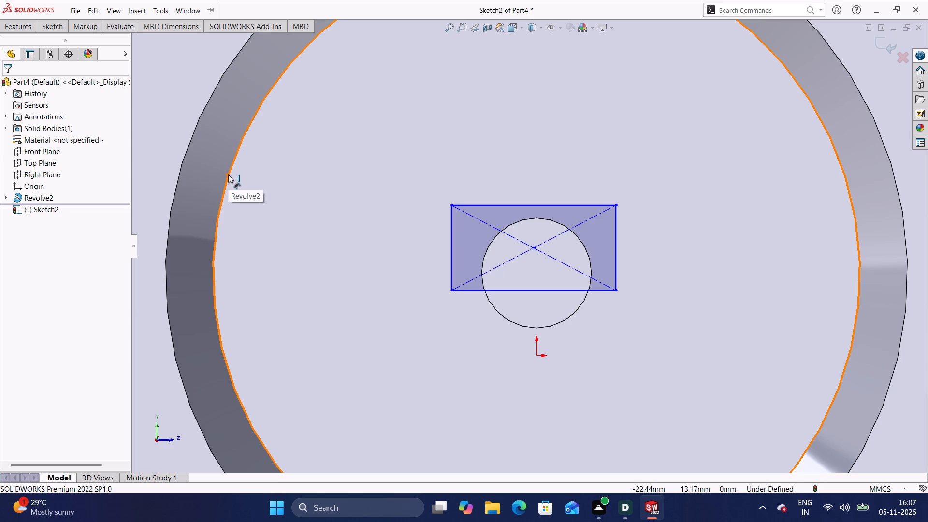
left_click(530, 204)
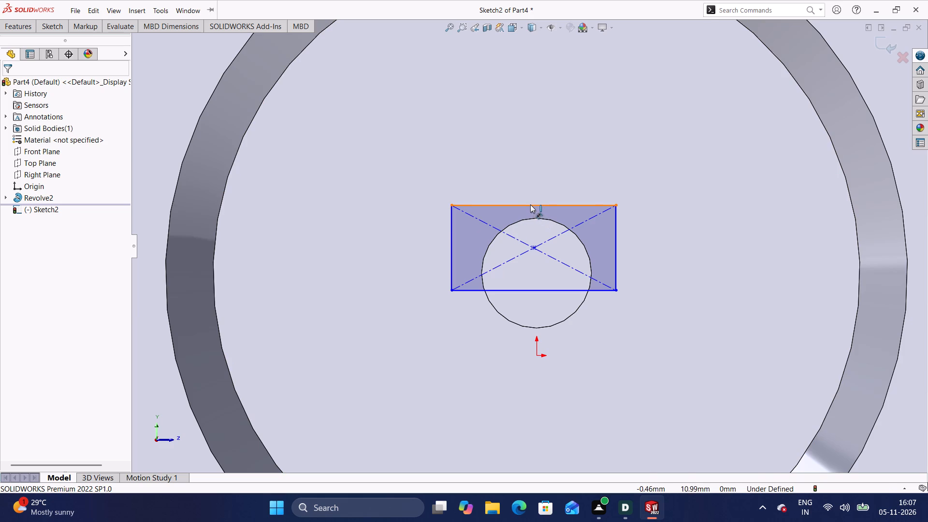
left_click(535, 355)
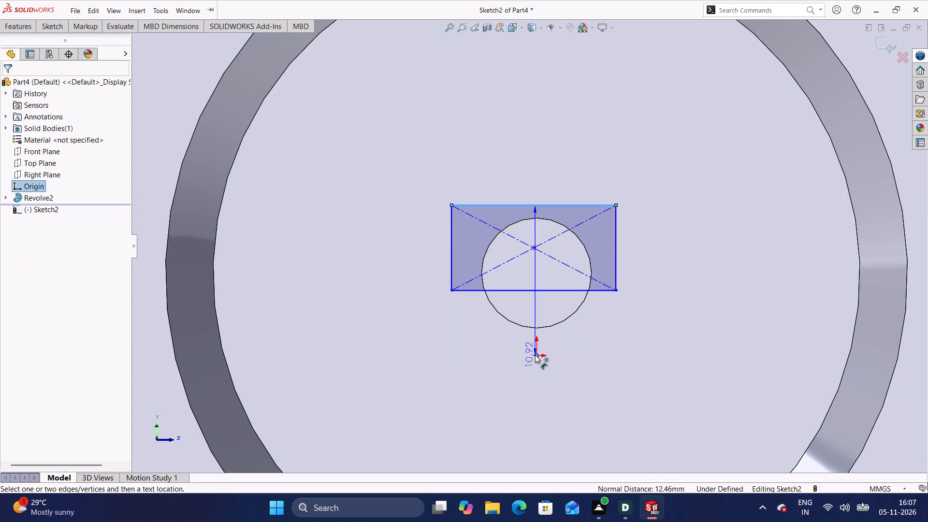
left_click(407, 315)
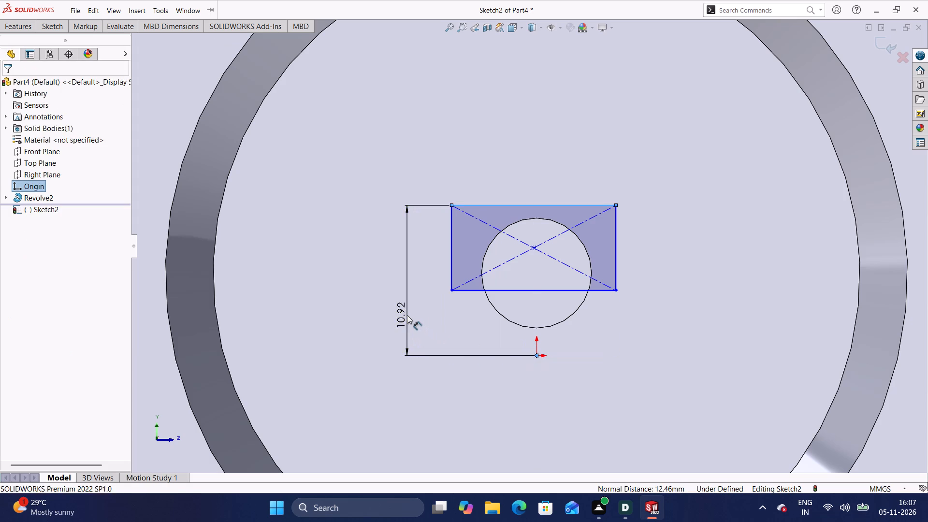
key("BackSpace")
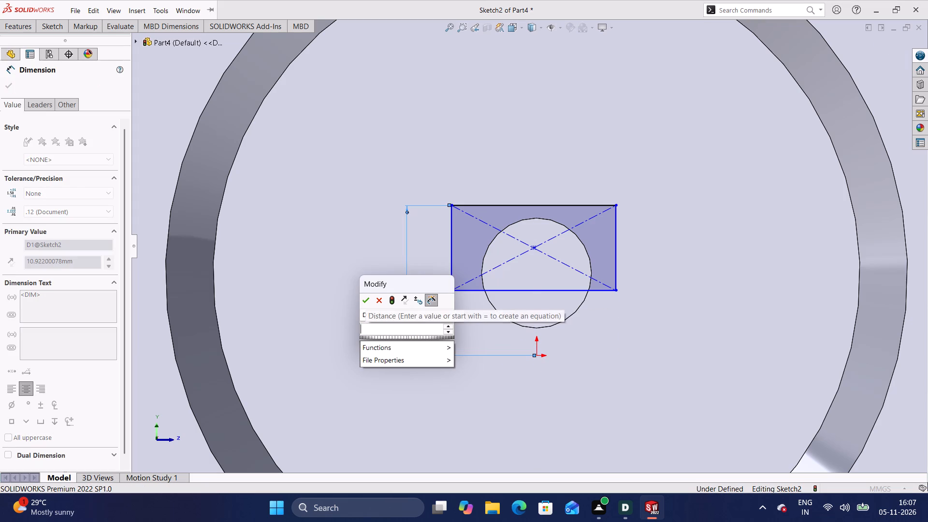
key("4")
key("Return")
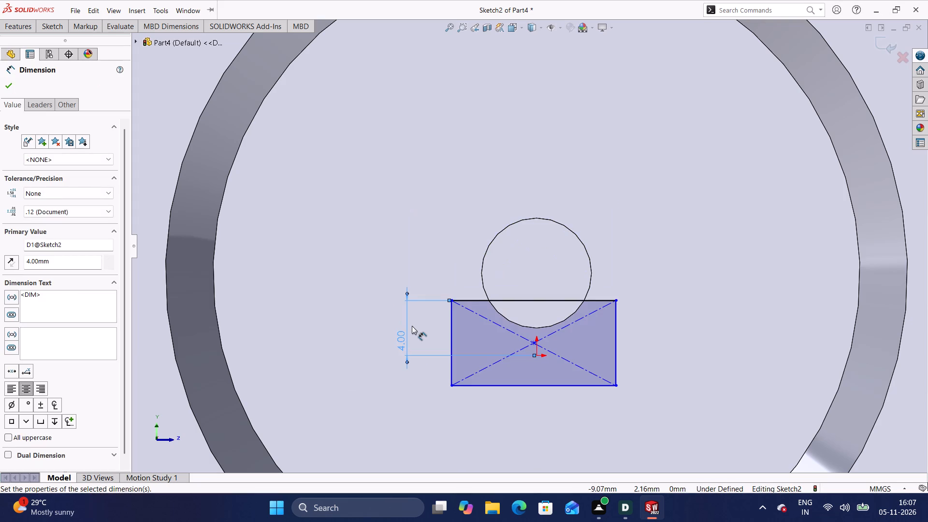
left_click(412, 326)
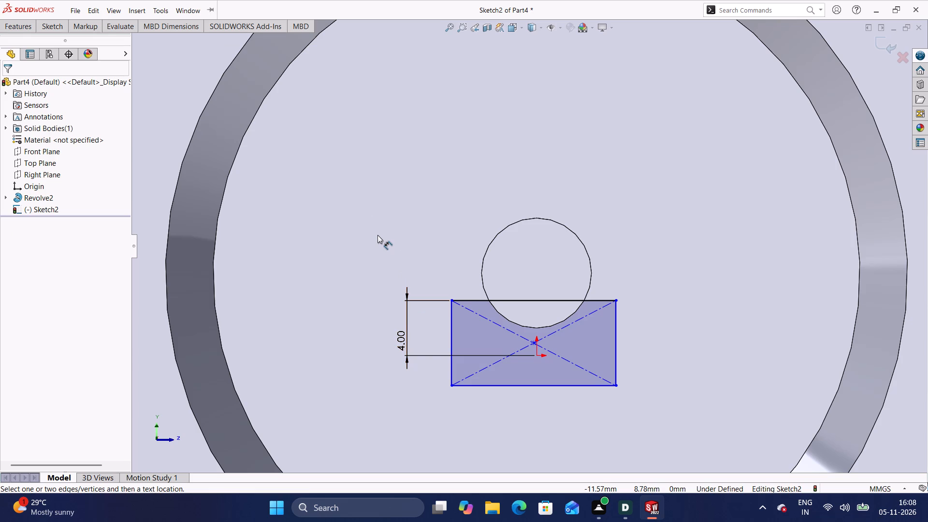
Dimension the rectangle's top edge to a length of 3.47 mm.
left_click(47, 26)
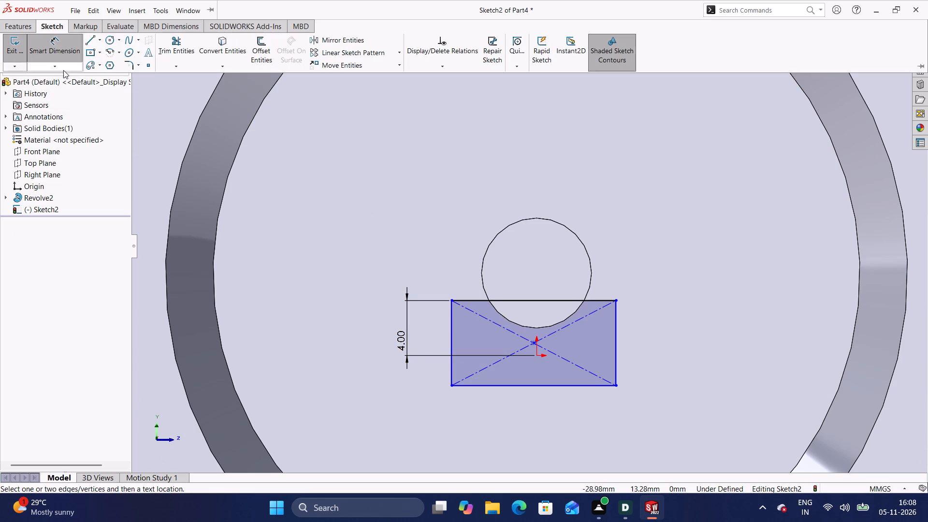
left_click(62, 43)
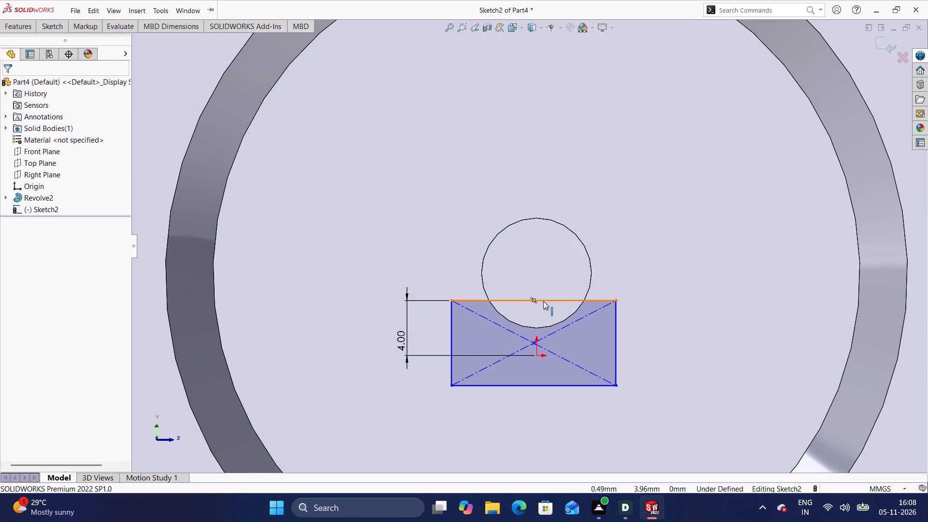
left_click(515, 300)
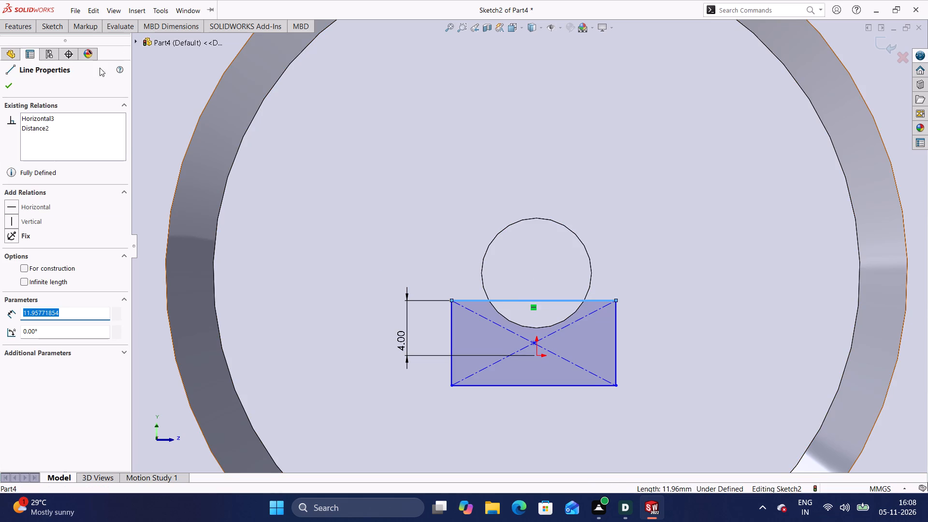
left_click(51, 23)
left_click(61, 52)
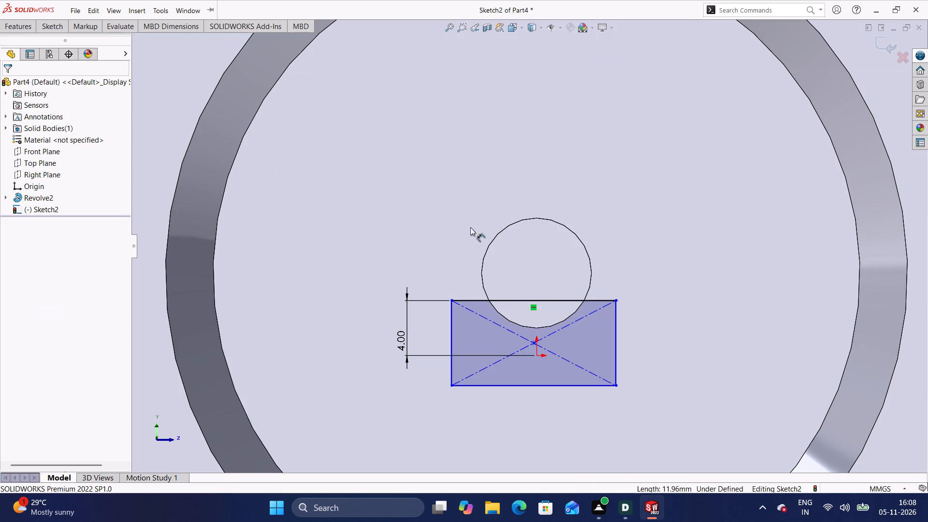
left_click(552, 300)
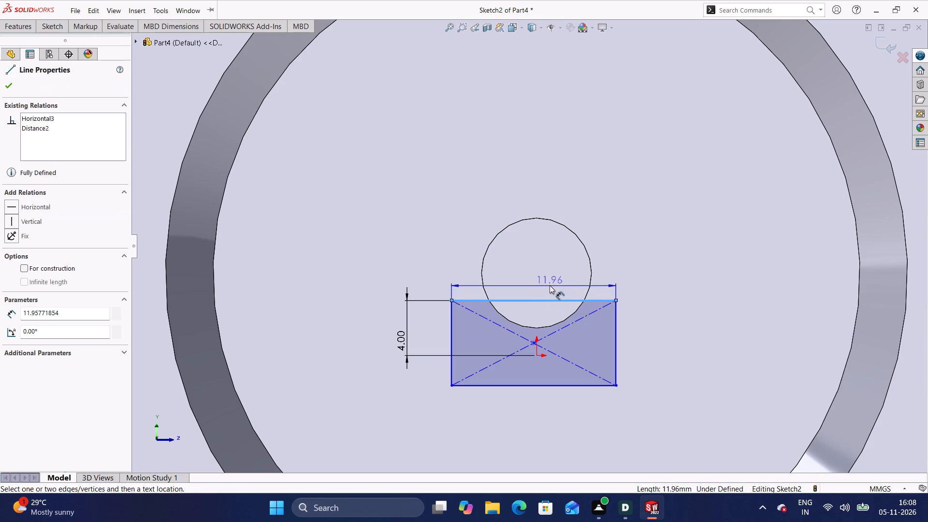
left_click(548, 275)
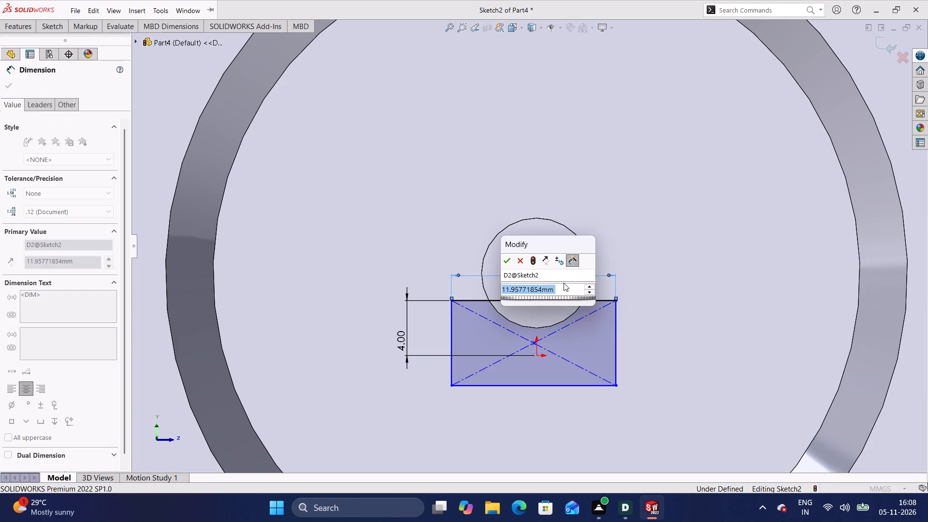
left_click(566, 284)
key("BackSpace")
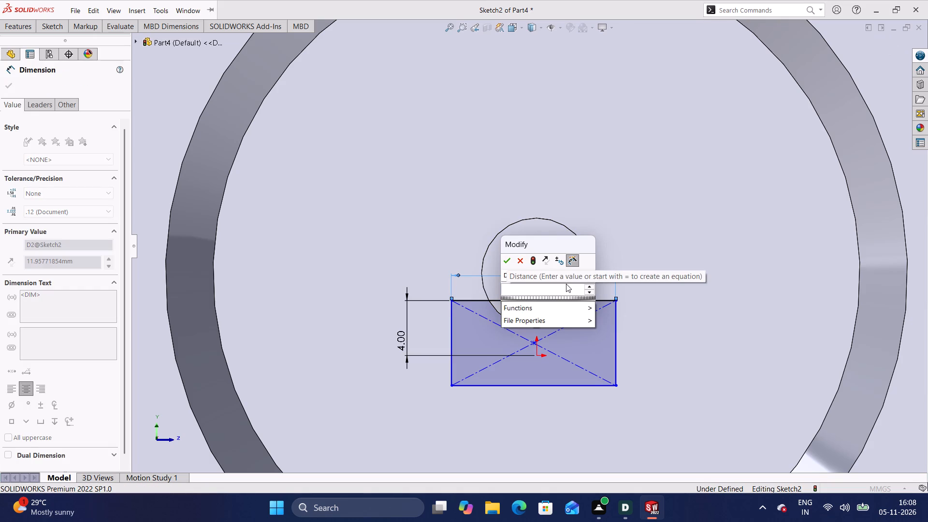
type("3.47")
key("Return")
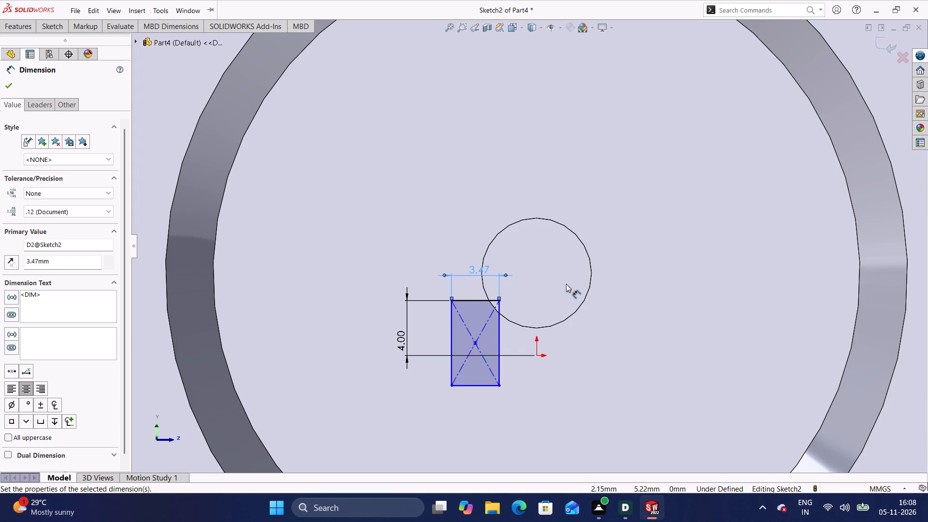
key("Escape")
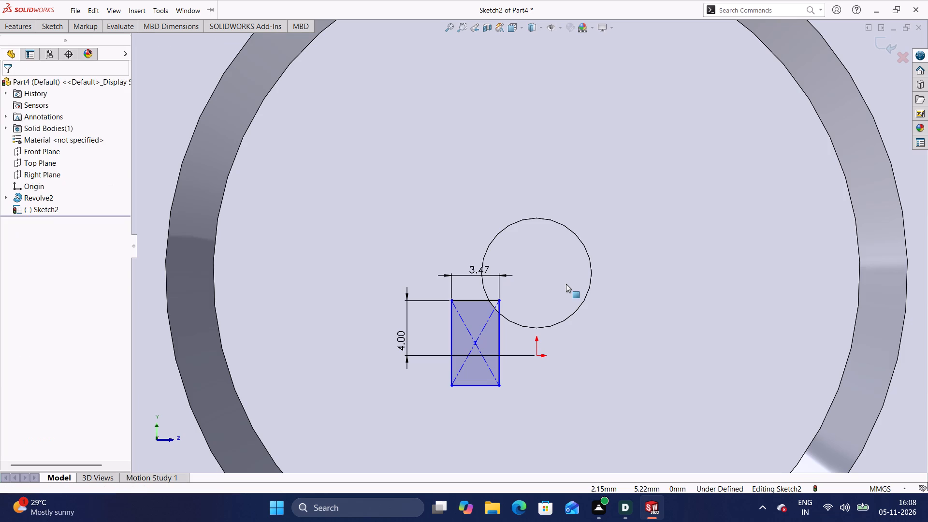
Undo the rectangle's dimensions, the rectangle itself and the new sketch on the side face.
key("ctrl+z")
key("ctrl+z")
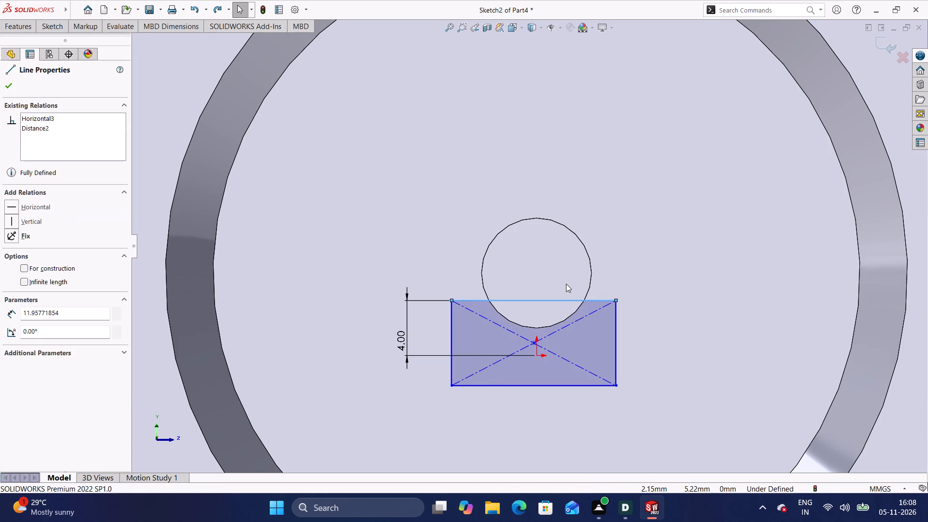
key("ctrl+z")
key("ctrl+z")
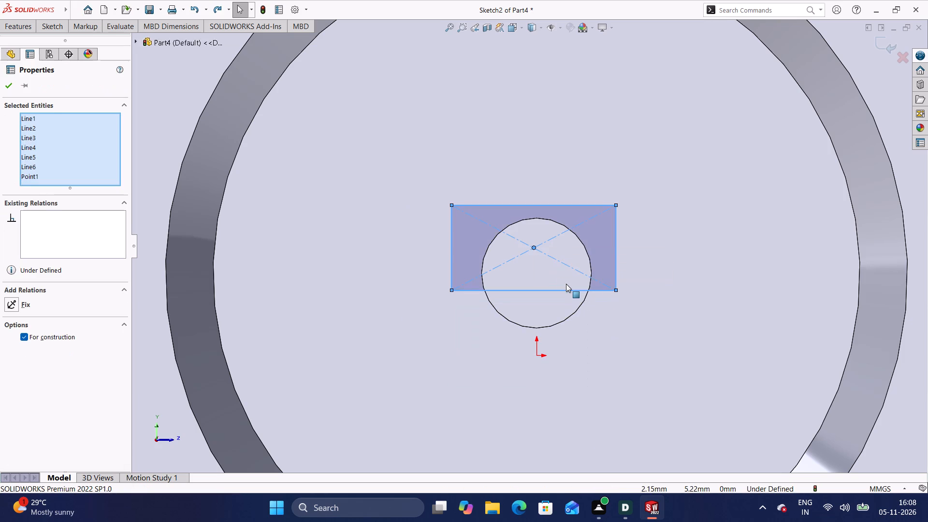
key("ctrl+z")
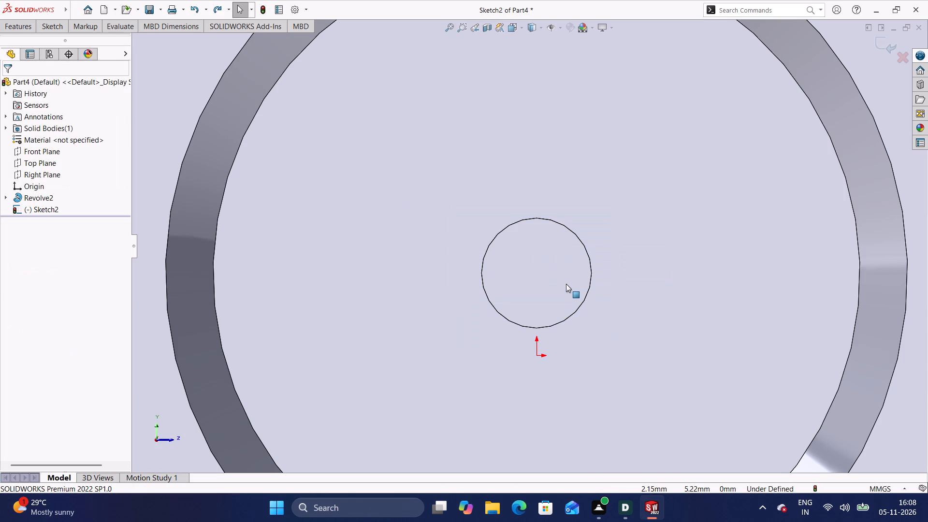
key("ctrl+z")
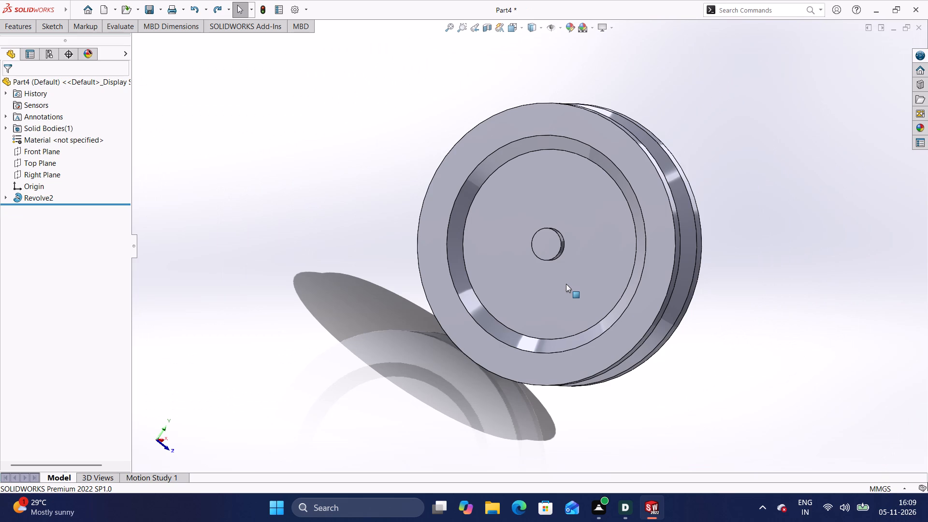
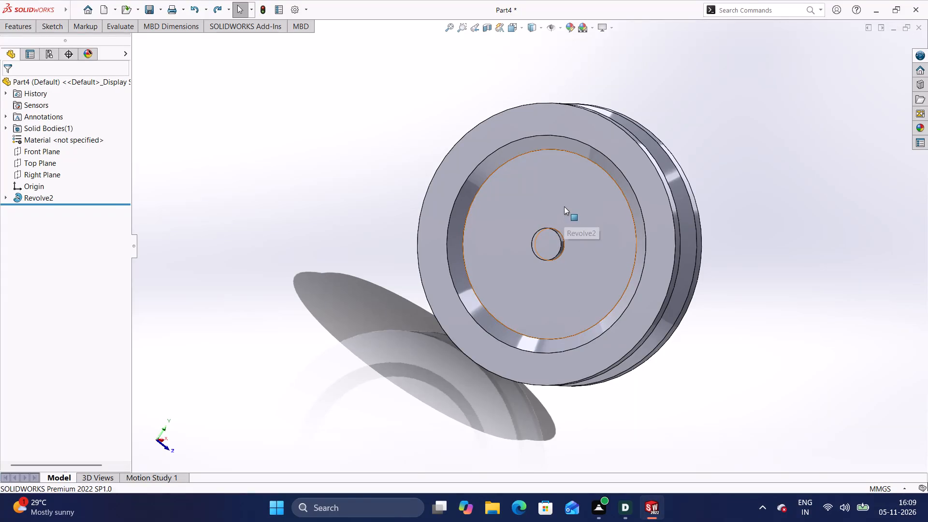
Start a sketch on the wheel's recessed side face and draw a circle about 30.7 mm in diameter, concentric with the hub.
left_click(564, 206)
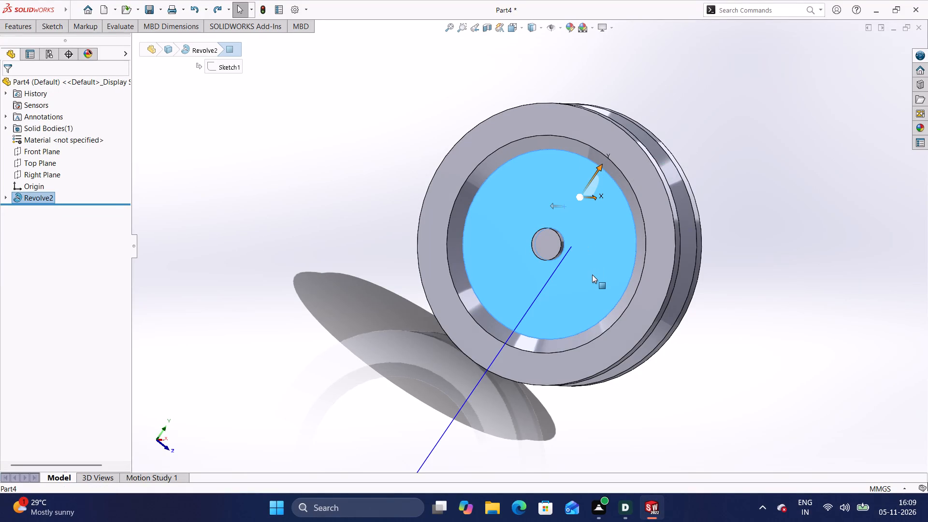
right_click(588, 245)
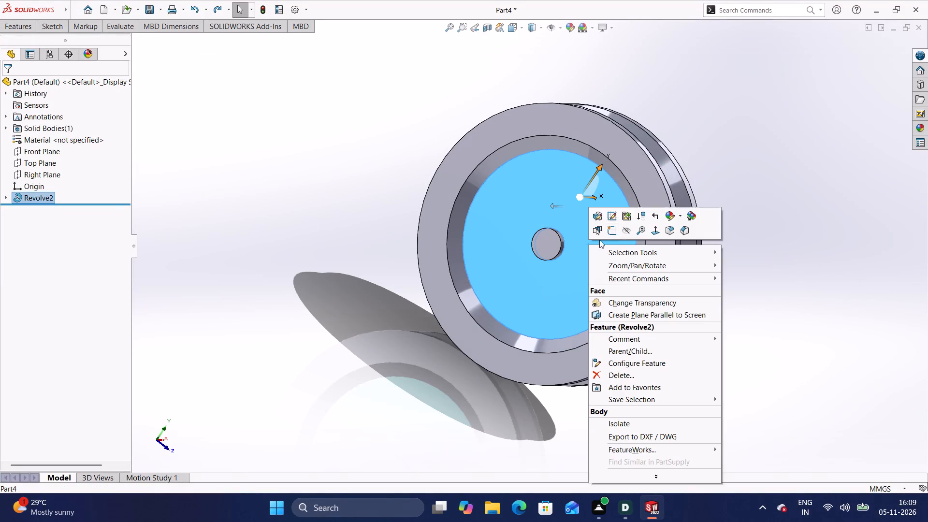
left_click(655, 229)
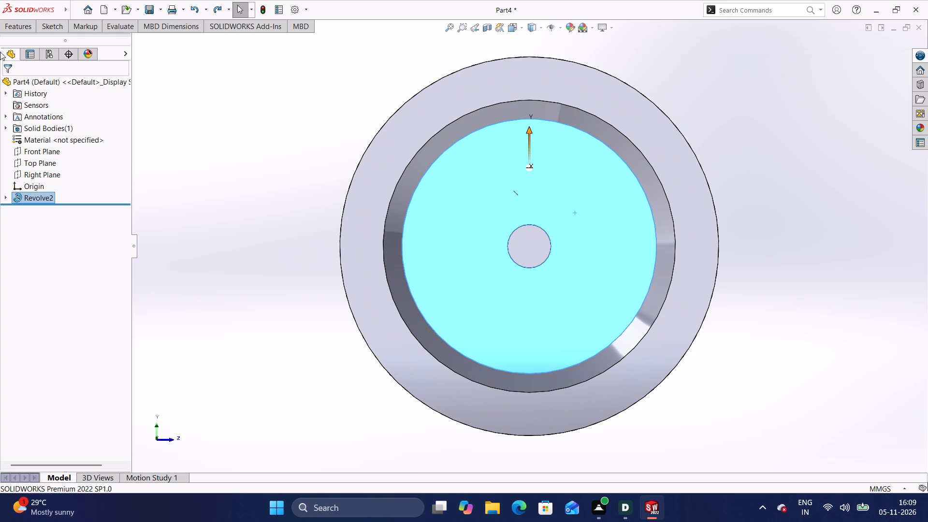
left_click(45, 22)
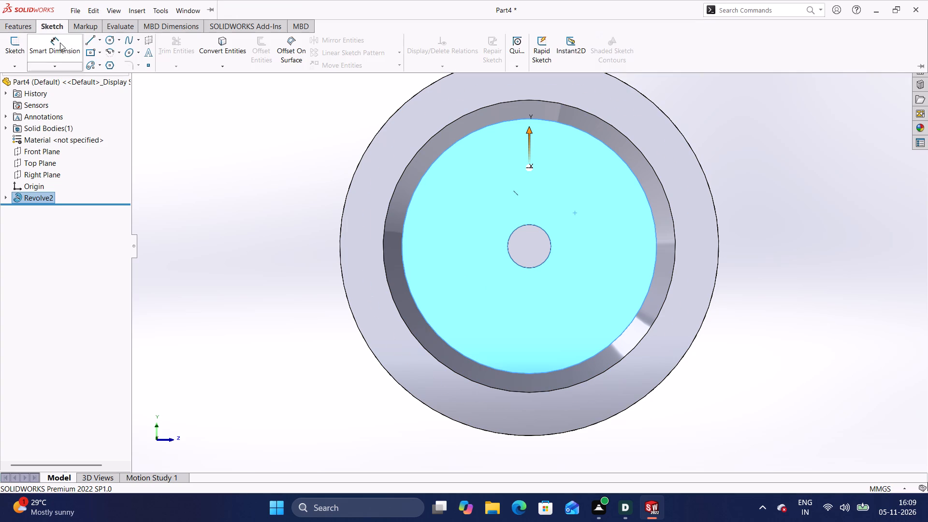
left_click(108, 43)
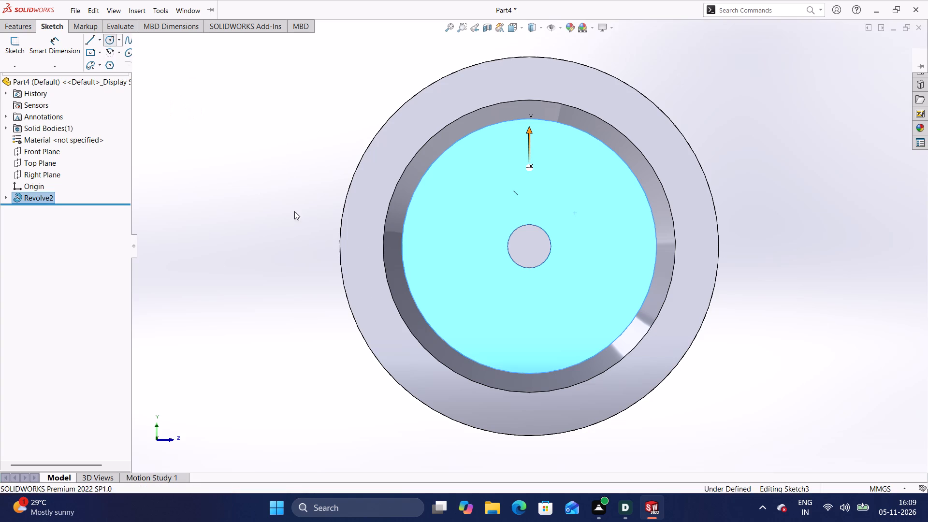
left_click(530, 246)
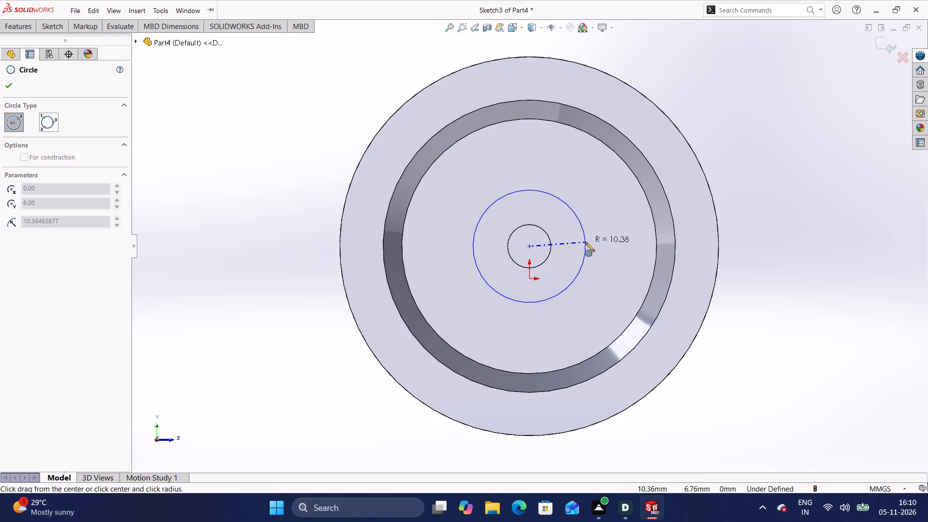
left_click(599, 201)
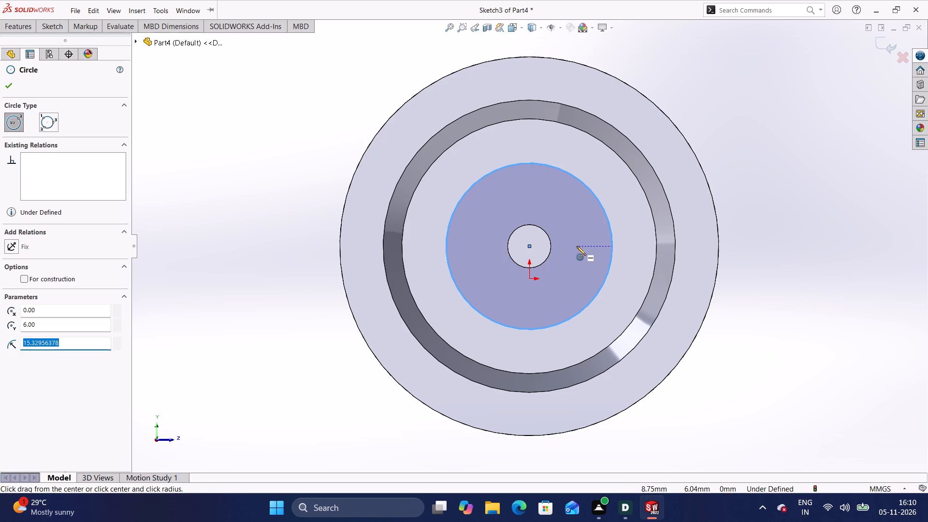
left_click(577, 246)
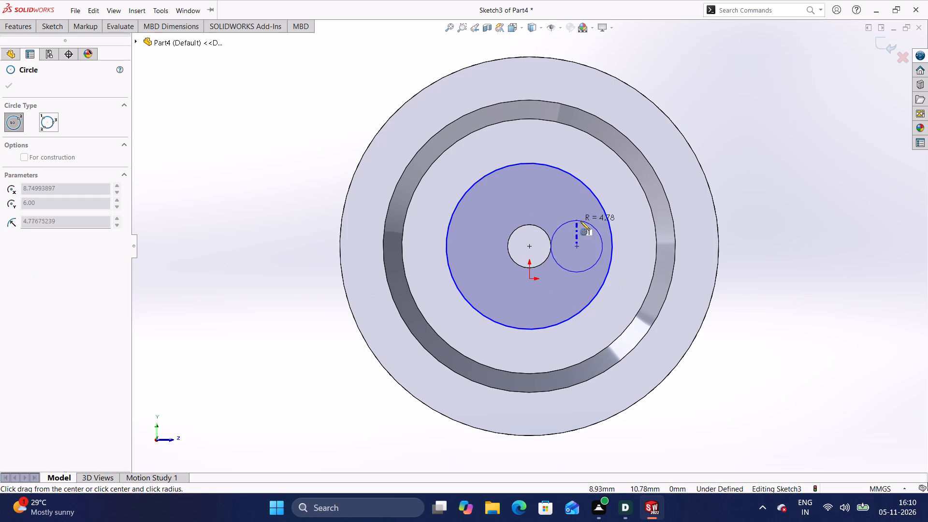
key("Escape")
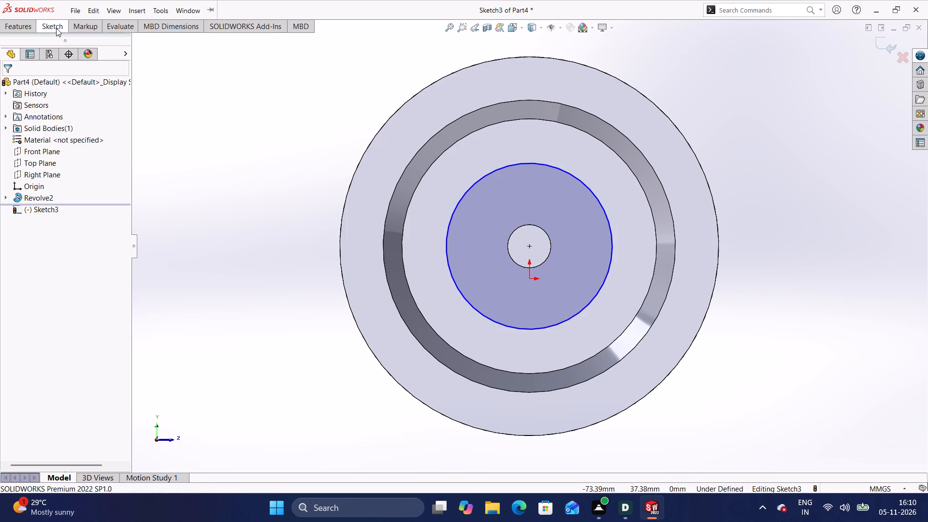
Dimension the circle's diameter as 35 mm.
left_click(55, 24)
left_click(68, 43)
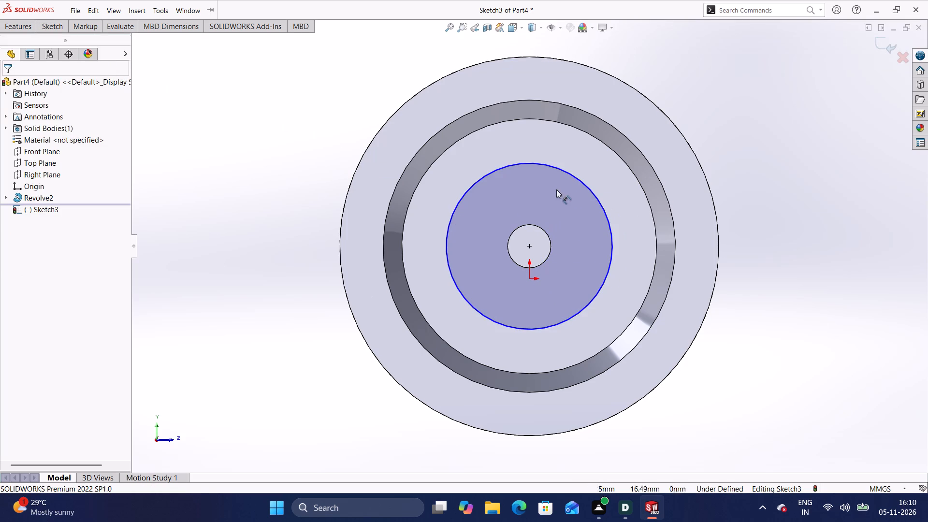
left_click(587, 185)
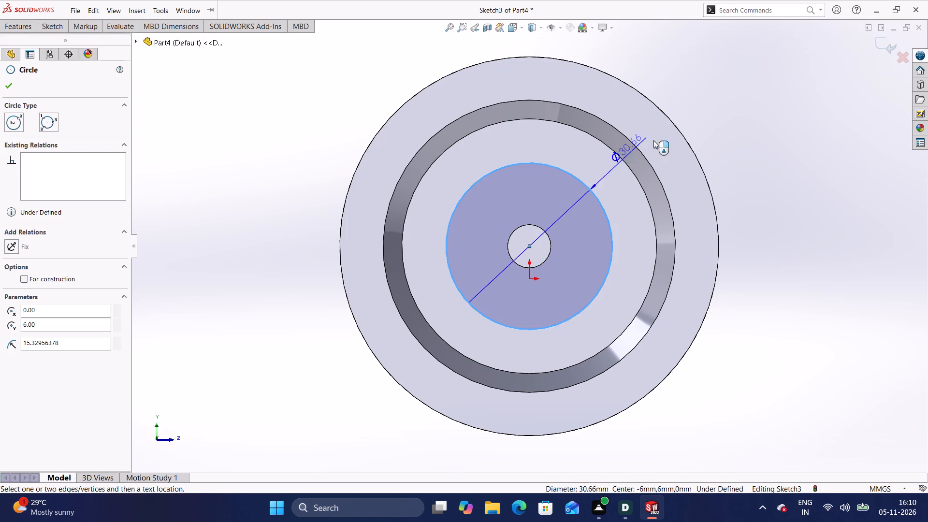
left_click(738, 99)
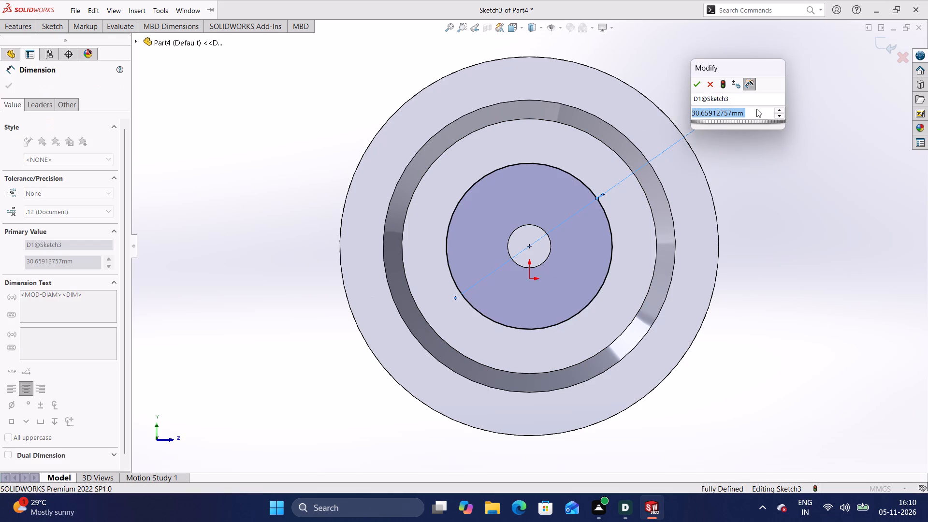
key("BackSpace")
type("35")
key("Return")
left_click(758, 110)
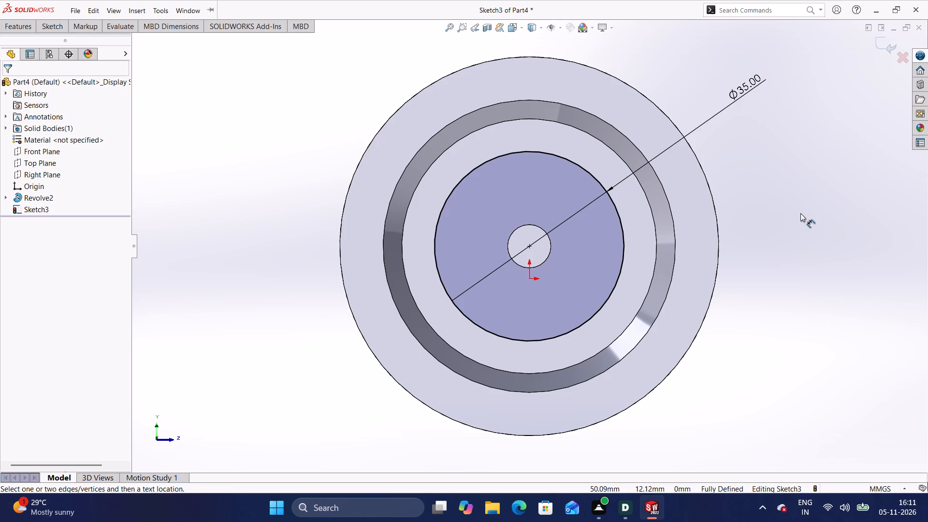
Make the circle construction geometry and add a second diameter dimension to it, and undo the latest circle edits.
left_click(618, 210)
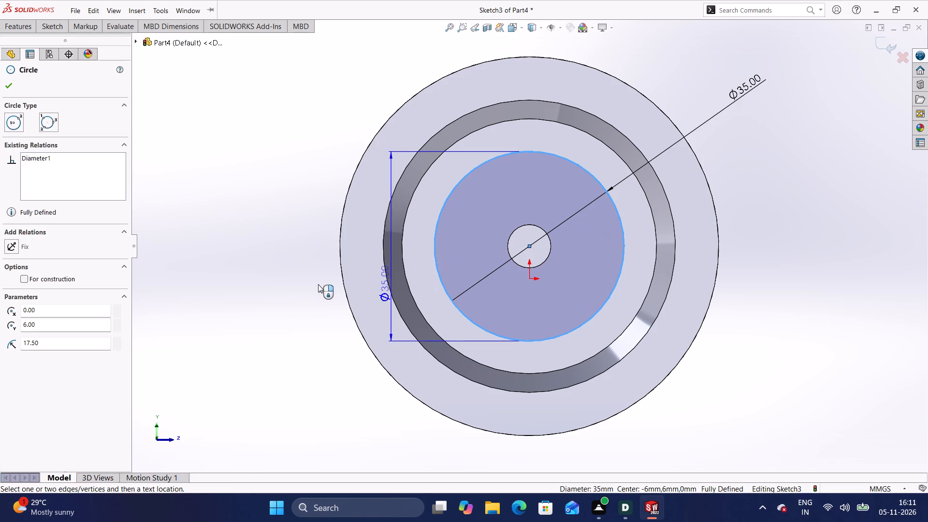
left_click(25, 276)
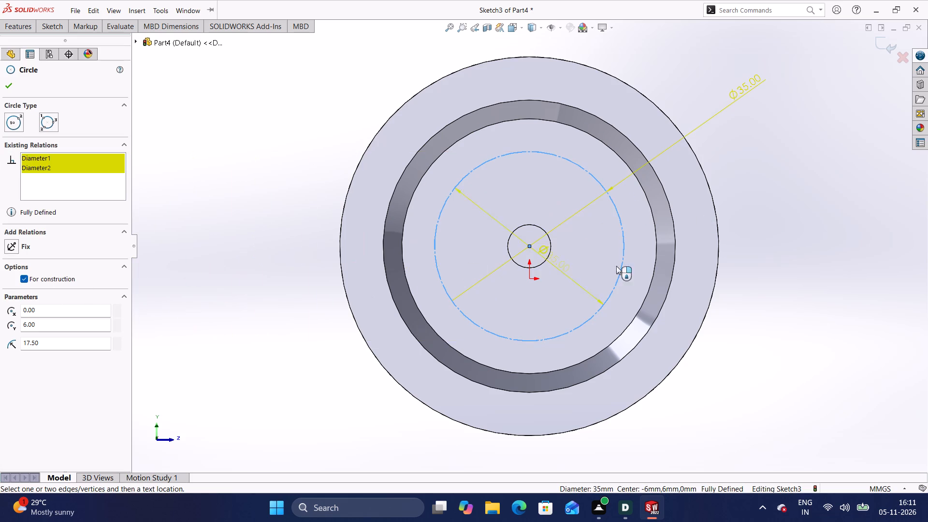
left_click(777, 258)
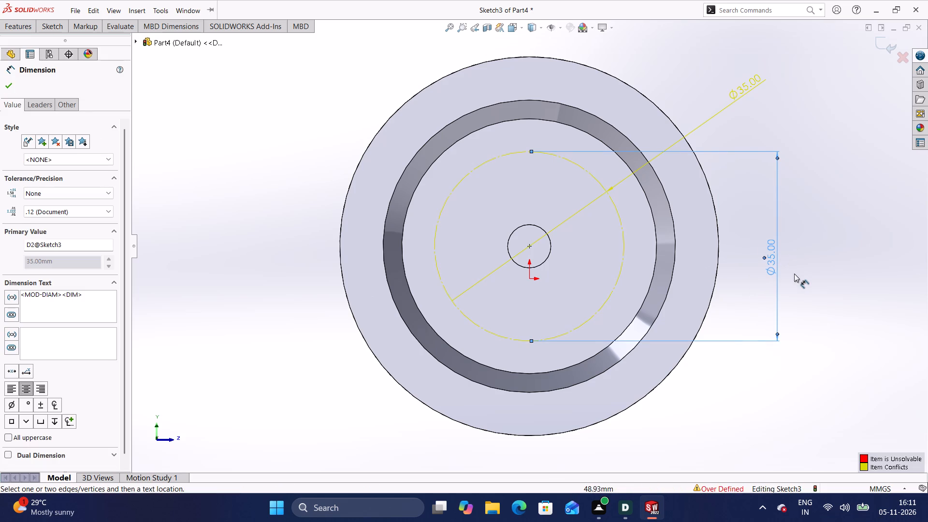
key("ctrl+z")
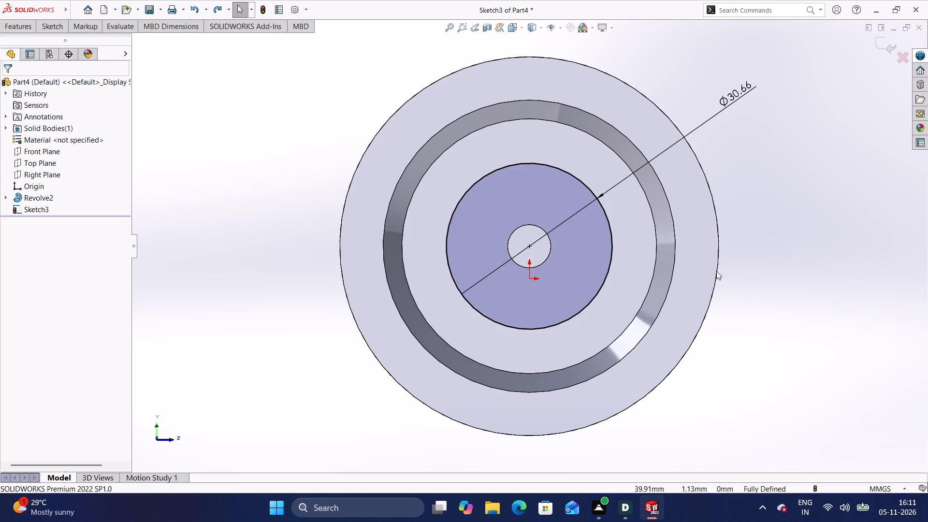
Convert the large circle around the hub to construction geometry.
left_click(448, 225)
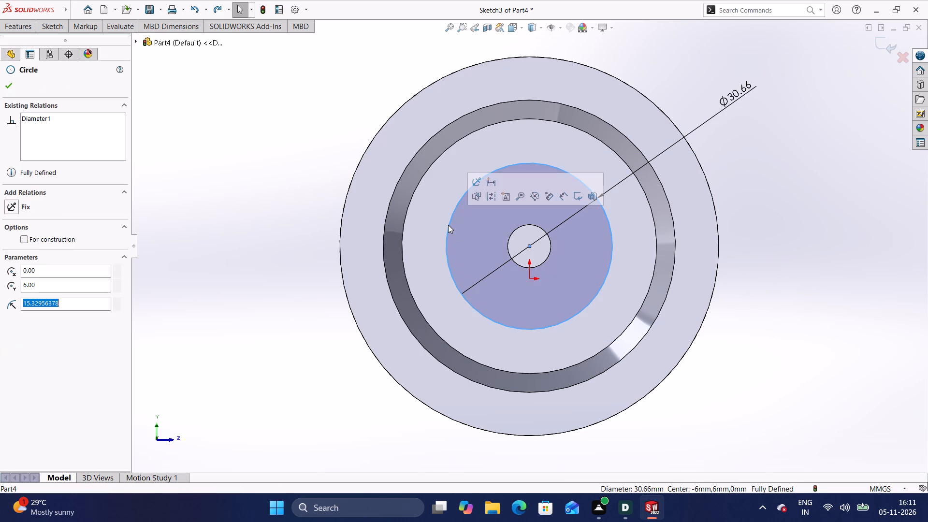
left_click(24, 242)
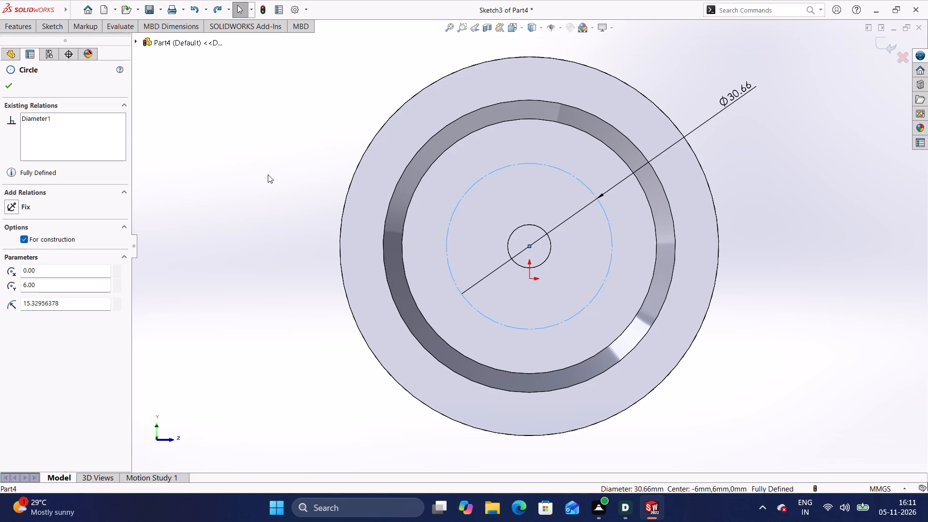
left_click(230, 172)
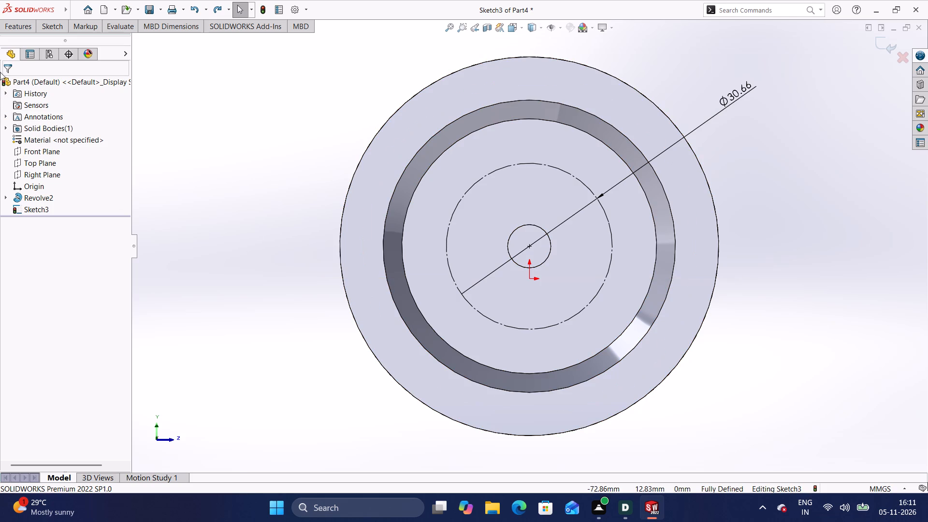
Draw a circle about 5.8 mm in diameter centered on the top quadrant point of the construction circle.
left_click(58, 30)
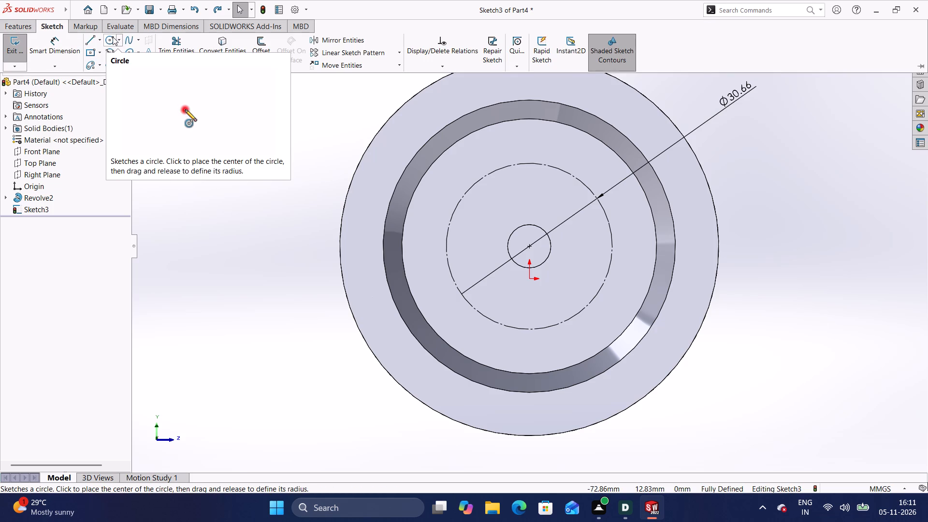
left_click(113, 37)
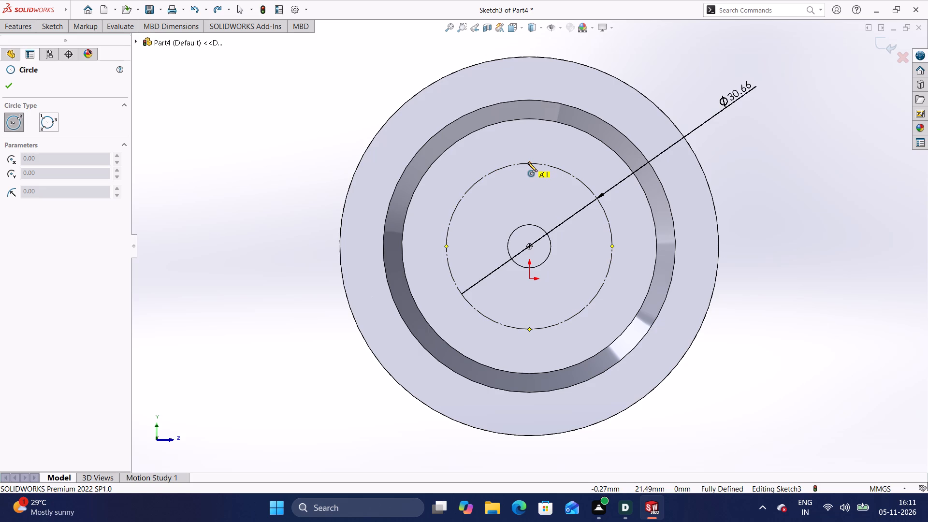
left_click(528, 162)
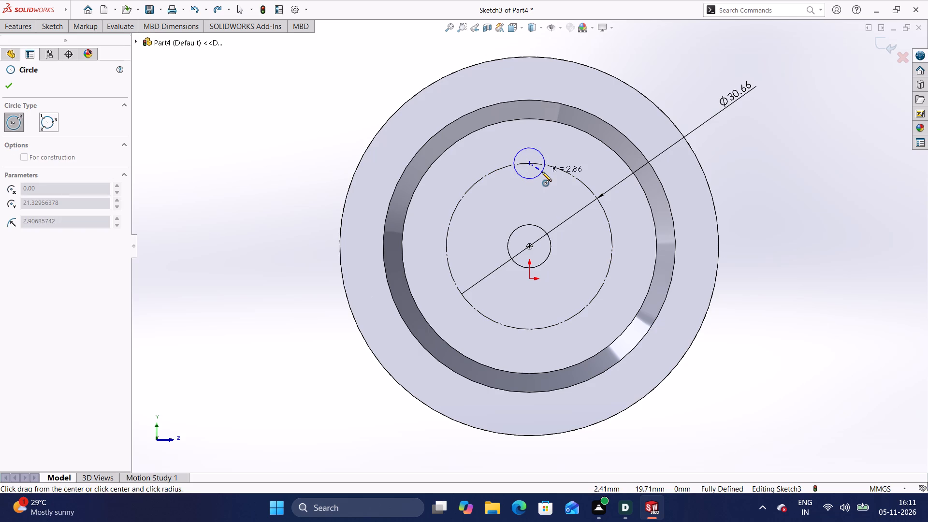
left_click(542, 172)
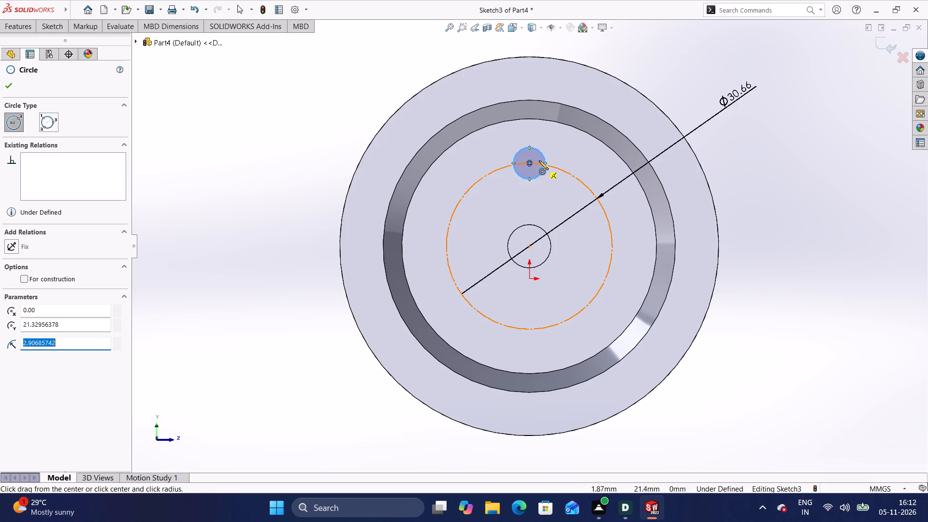
left_click(54, 29)
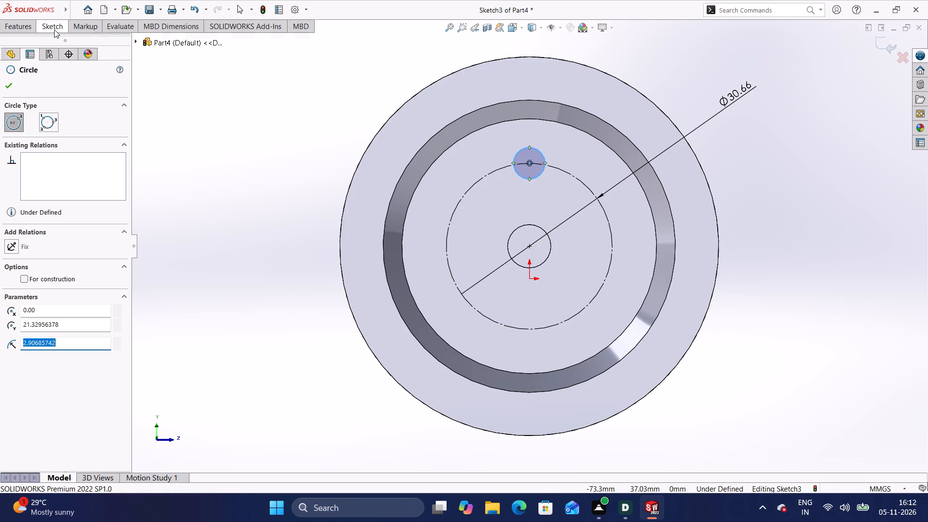
left_click(537, 149)
key("Escape")
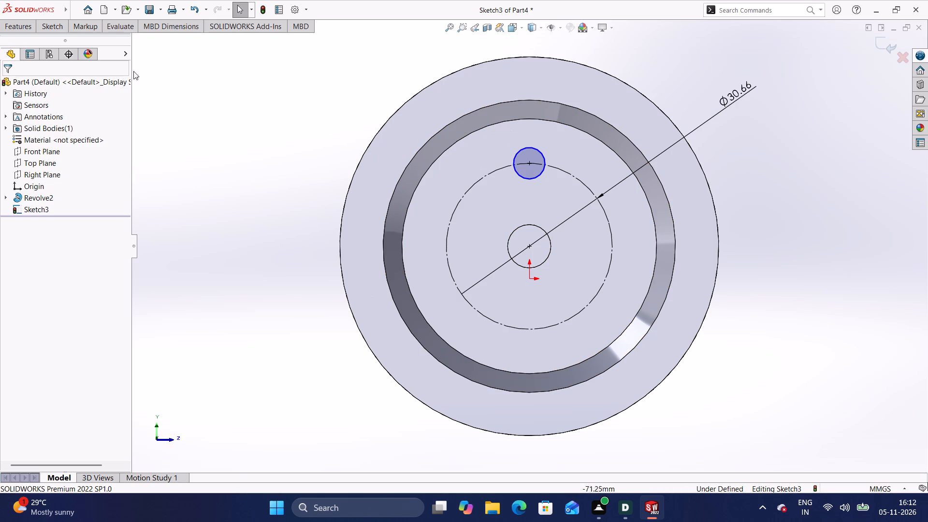
Dimension the small circle's diameter as 8 mm.
left_click(61, 26)
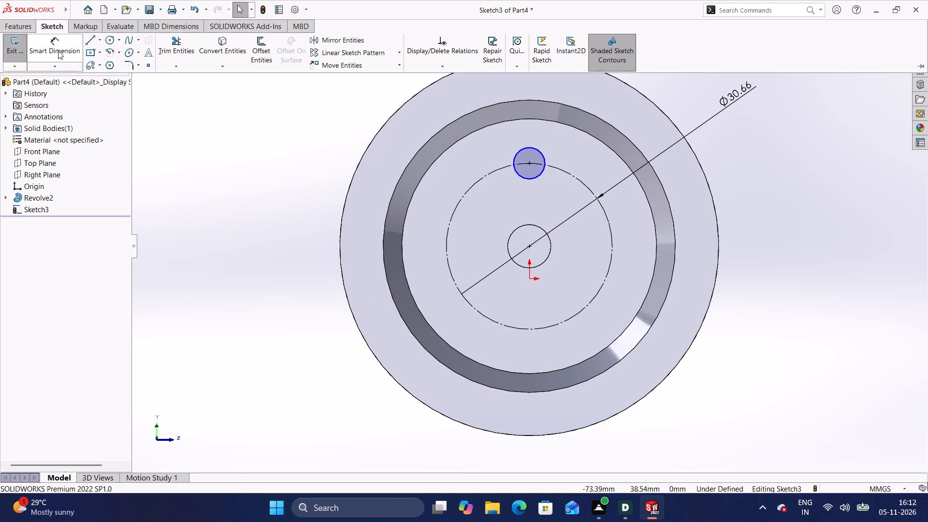
left_click(58, 51)
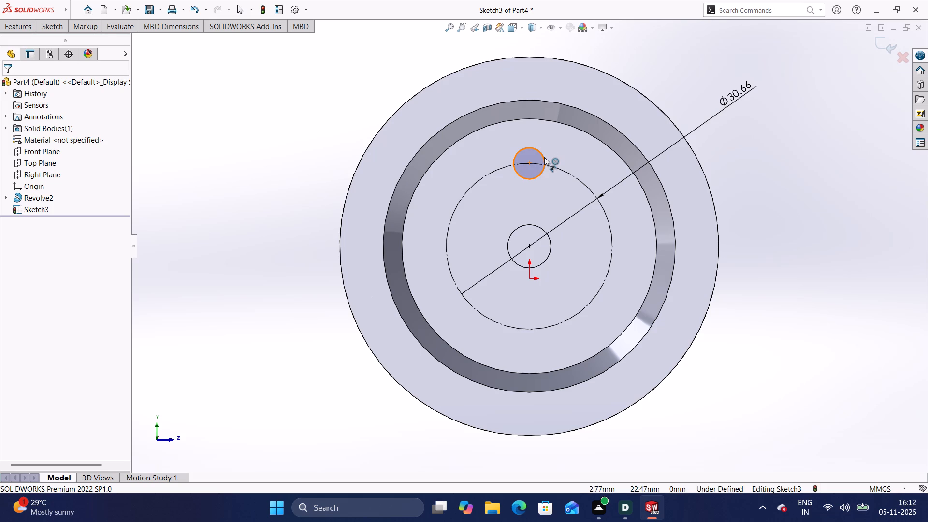
left_click(544, 157)
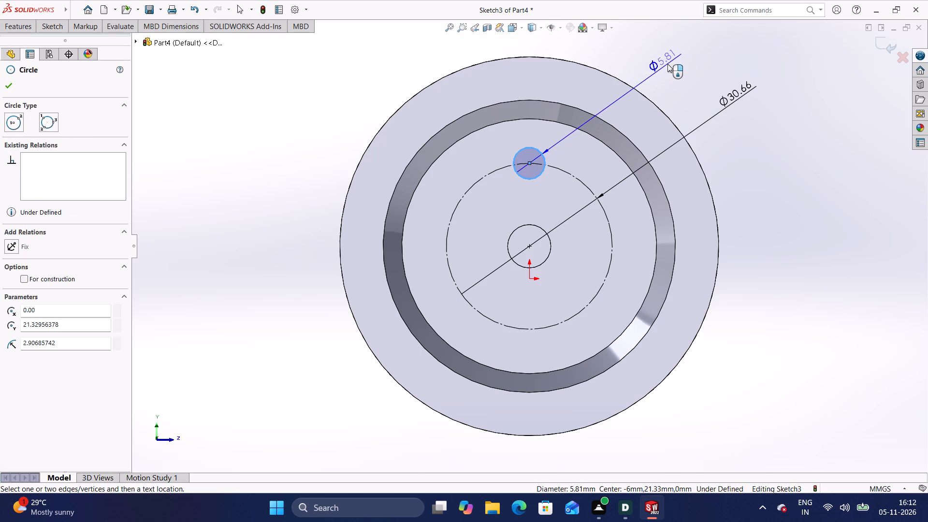
left_click(667, 64)
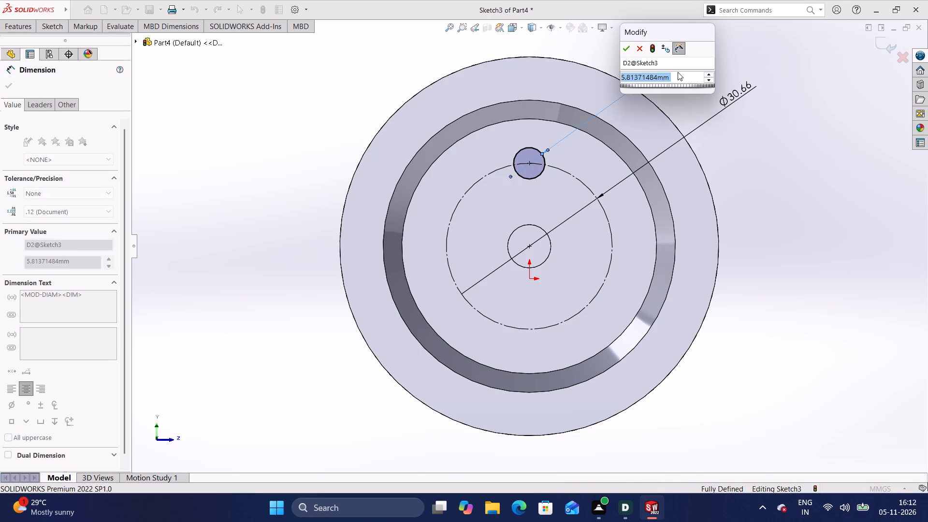
key("BackSpace")
key("8")
key("Return")
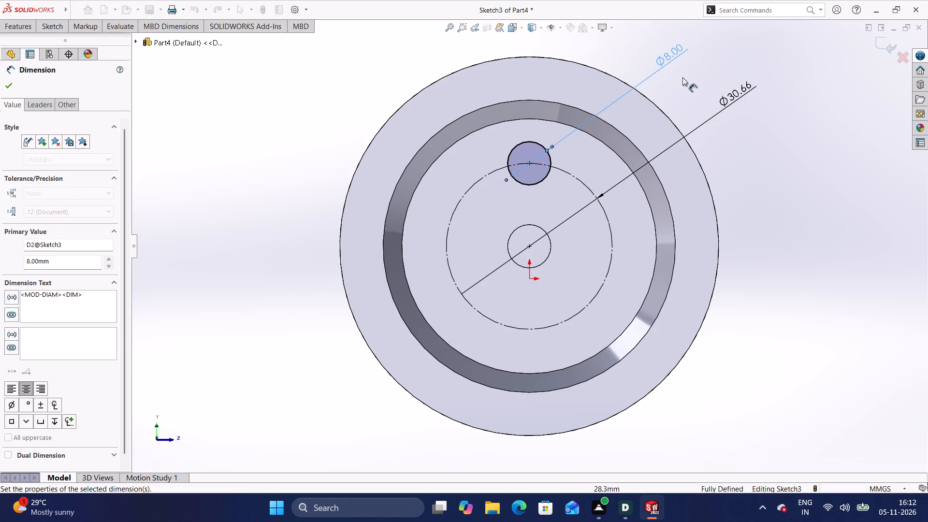
left_click(682, 77)
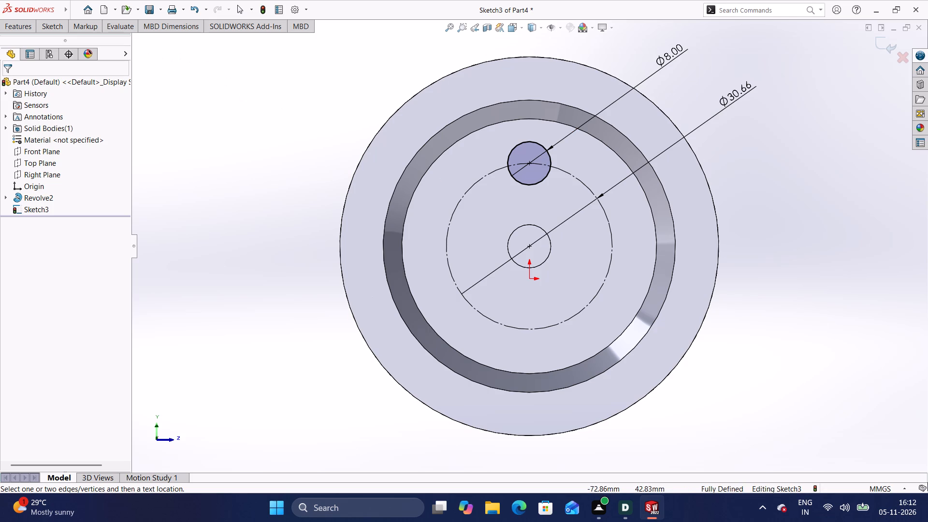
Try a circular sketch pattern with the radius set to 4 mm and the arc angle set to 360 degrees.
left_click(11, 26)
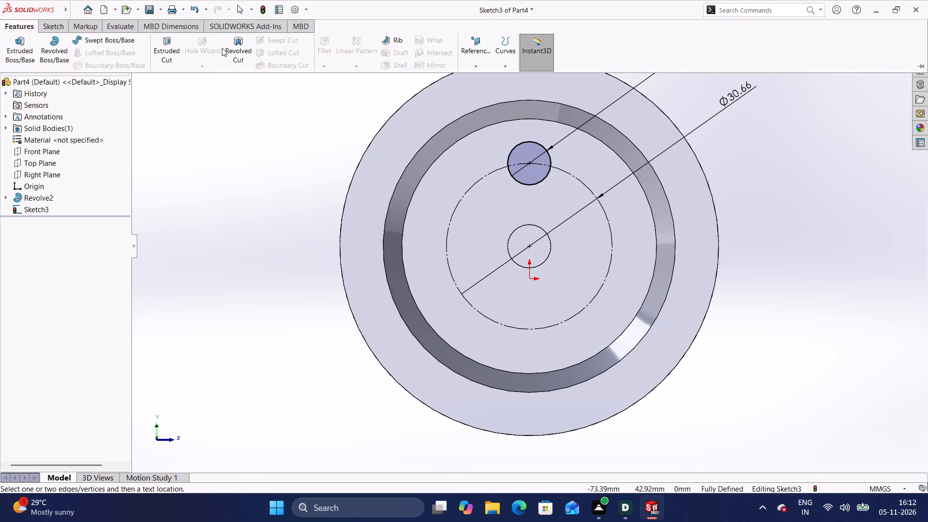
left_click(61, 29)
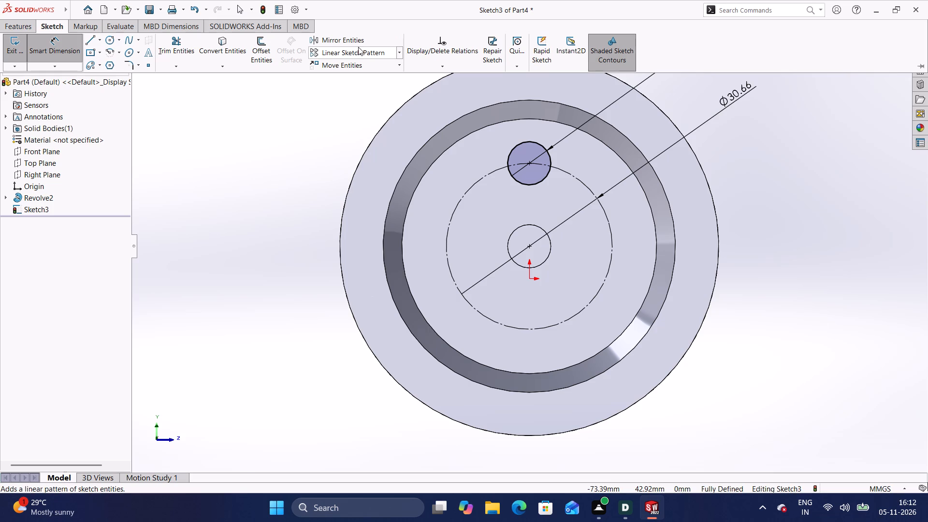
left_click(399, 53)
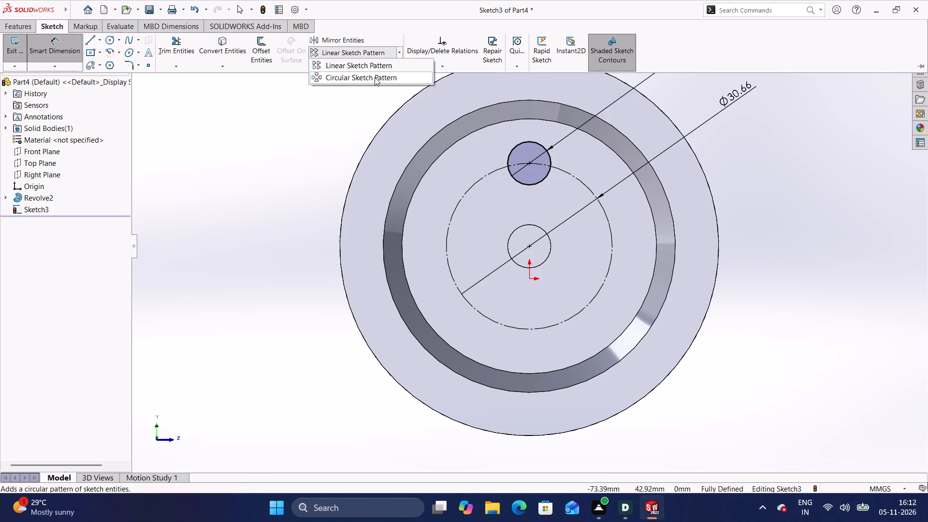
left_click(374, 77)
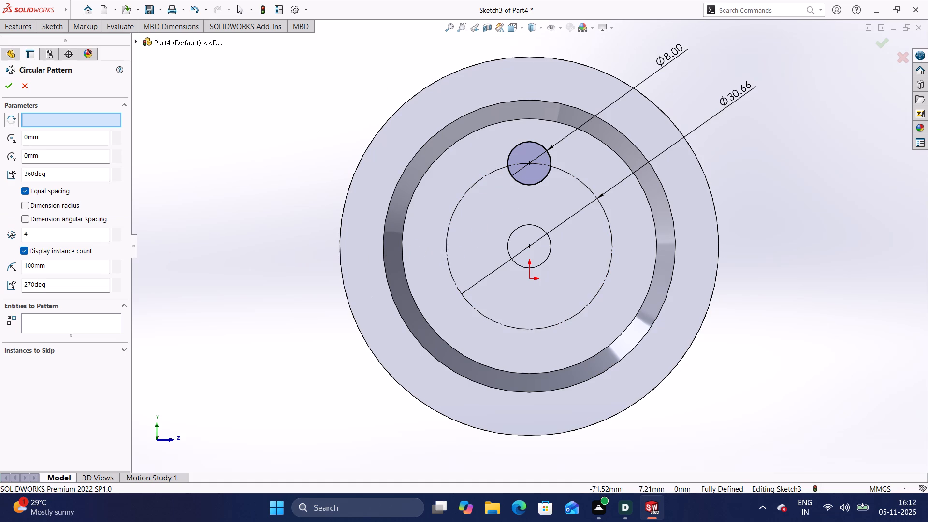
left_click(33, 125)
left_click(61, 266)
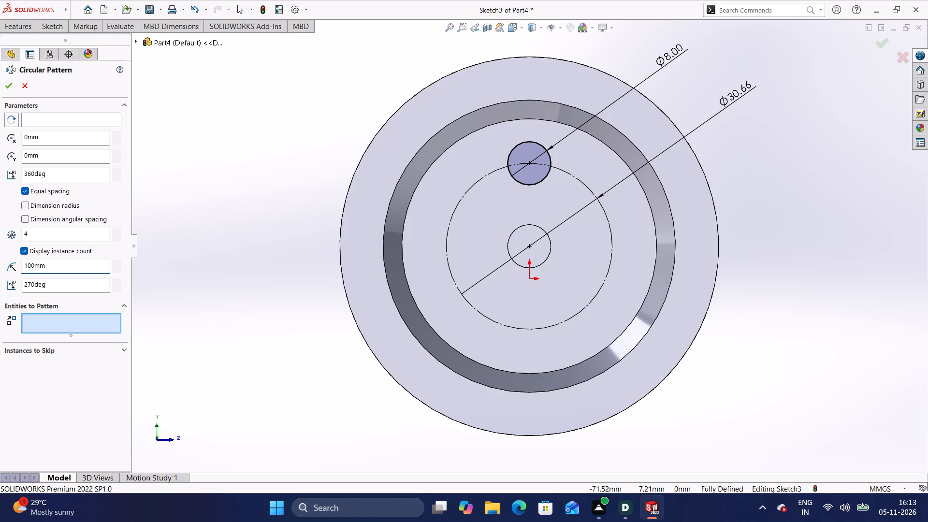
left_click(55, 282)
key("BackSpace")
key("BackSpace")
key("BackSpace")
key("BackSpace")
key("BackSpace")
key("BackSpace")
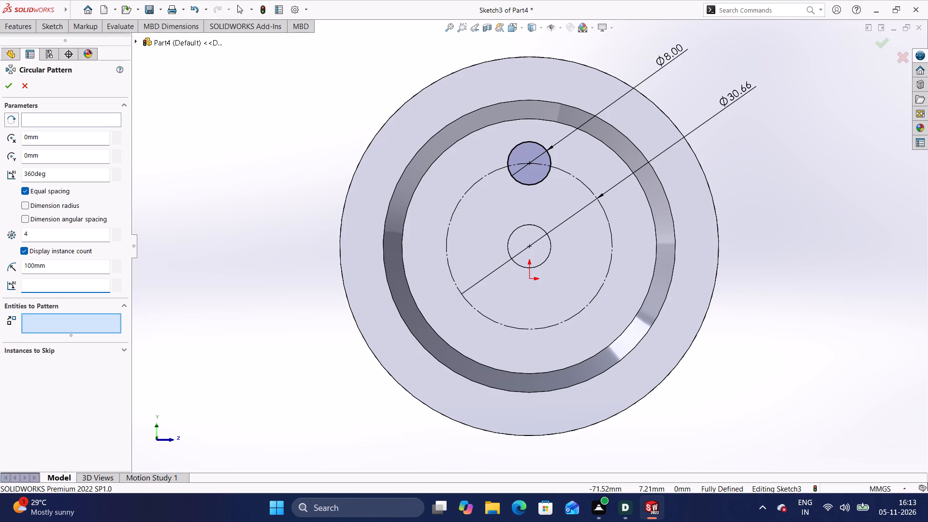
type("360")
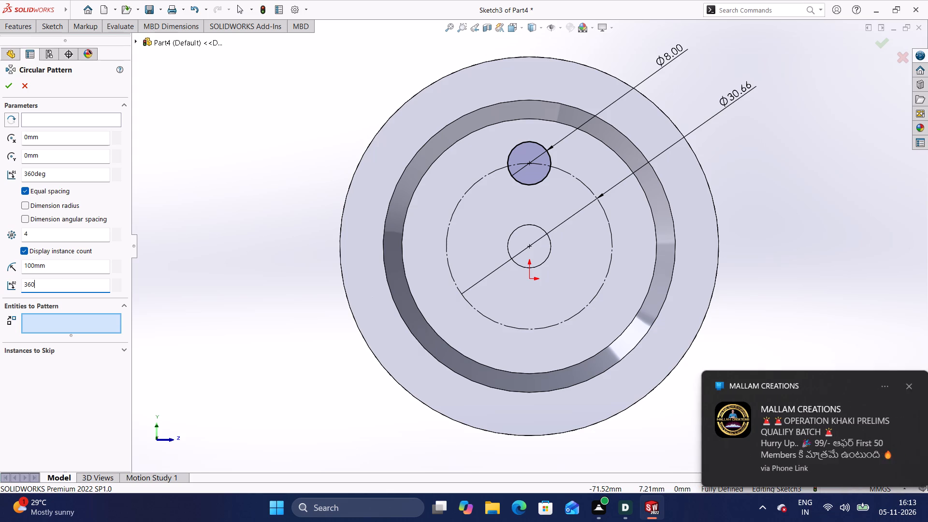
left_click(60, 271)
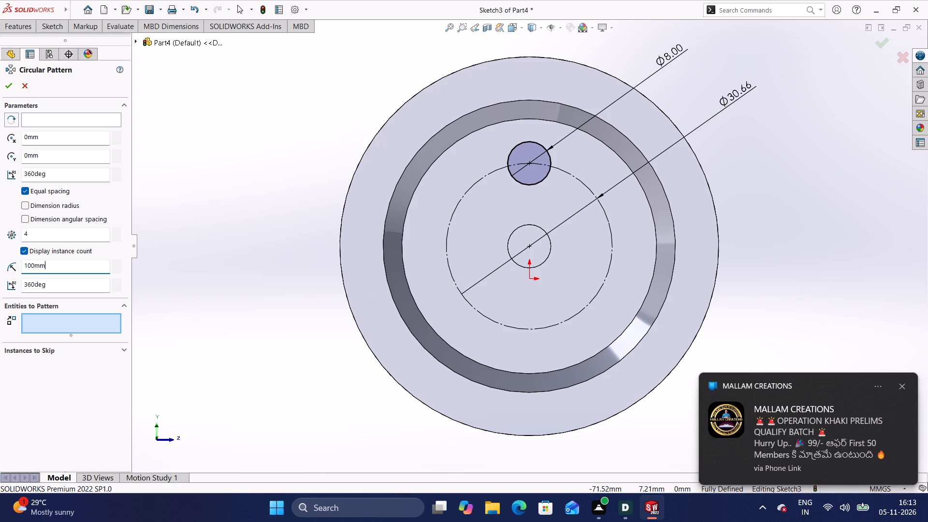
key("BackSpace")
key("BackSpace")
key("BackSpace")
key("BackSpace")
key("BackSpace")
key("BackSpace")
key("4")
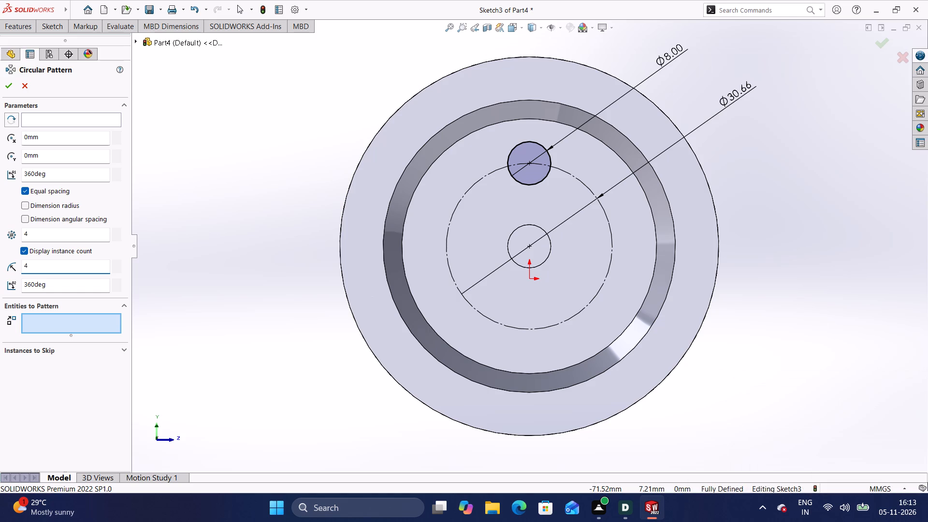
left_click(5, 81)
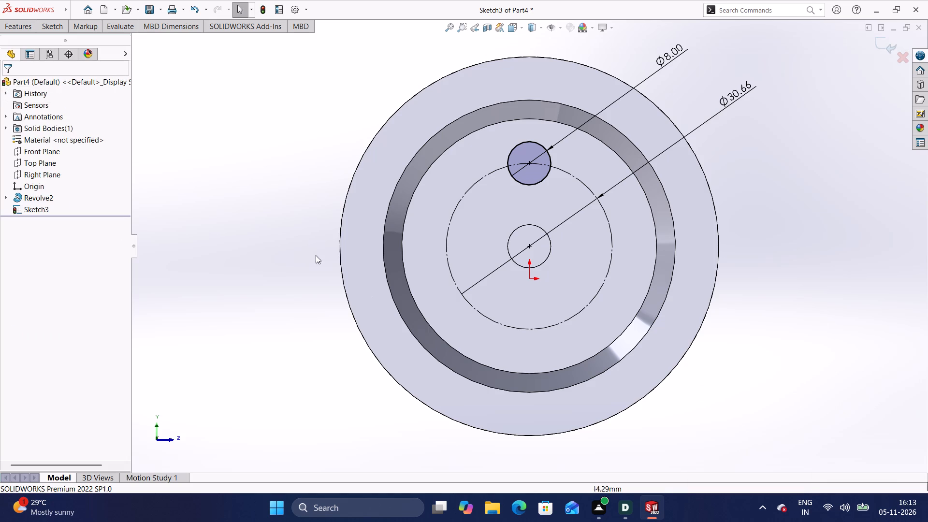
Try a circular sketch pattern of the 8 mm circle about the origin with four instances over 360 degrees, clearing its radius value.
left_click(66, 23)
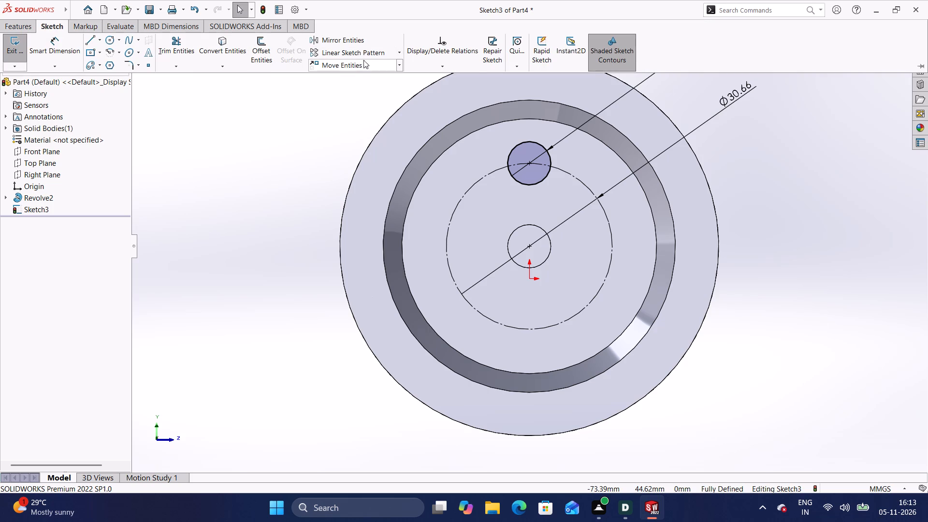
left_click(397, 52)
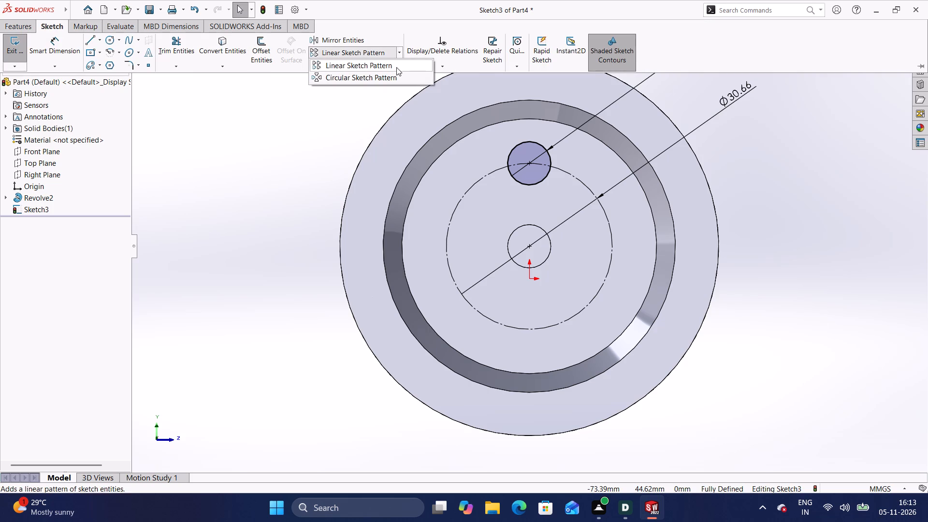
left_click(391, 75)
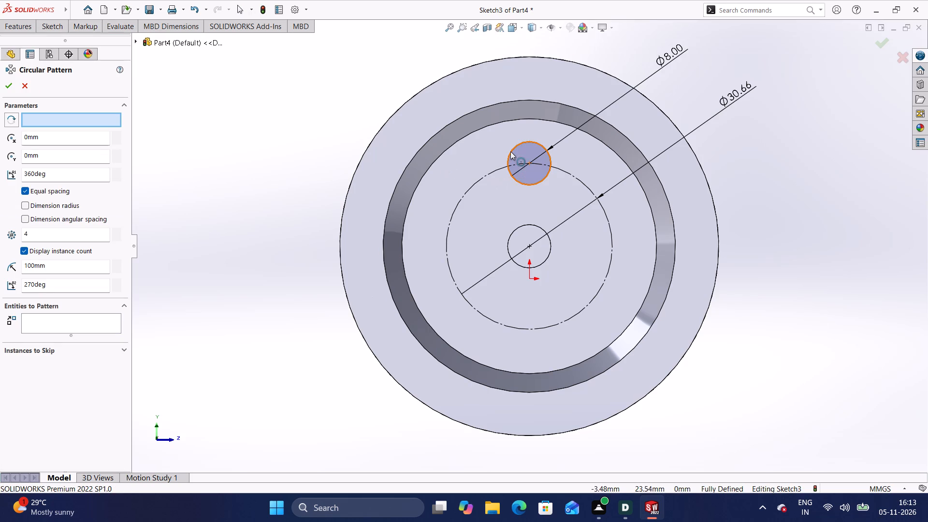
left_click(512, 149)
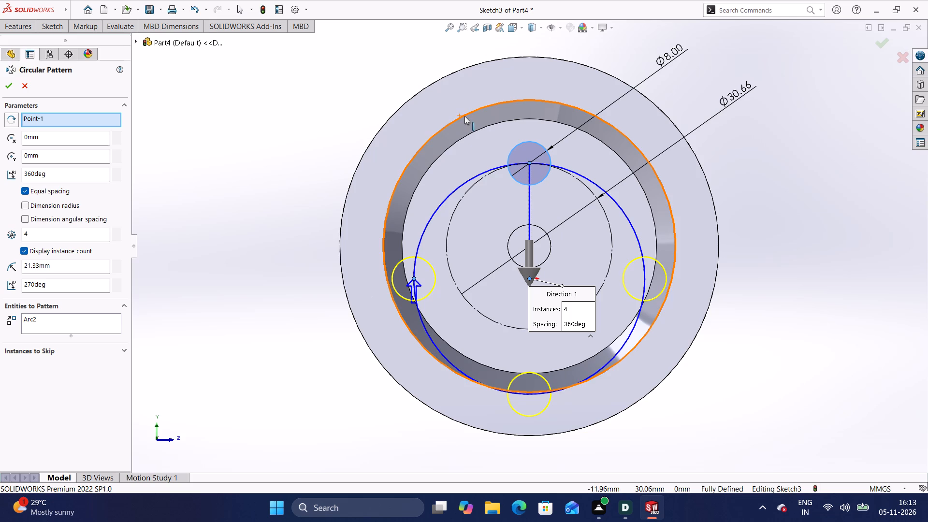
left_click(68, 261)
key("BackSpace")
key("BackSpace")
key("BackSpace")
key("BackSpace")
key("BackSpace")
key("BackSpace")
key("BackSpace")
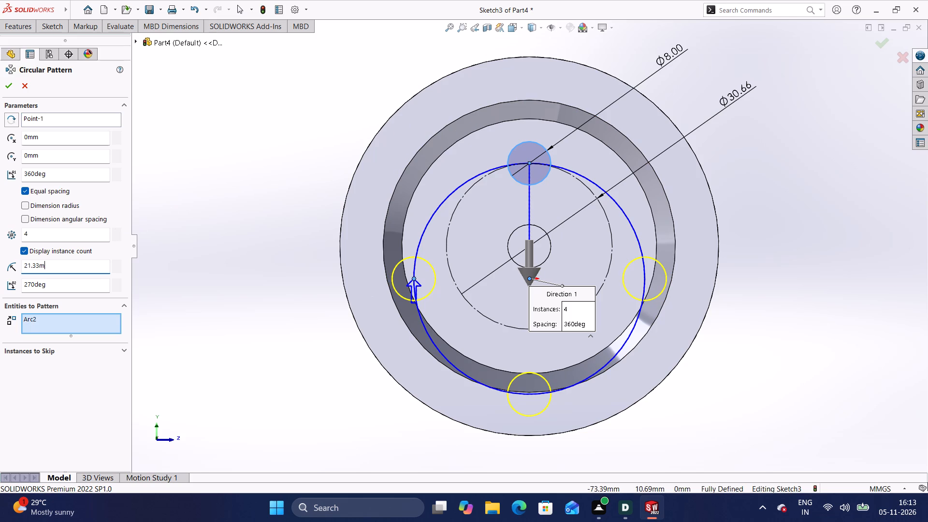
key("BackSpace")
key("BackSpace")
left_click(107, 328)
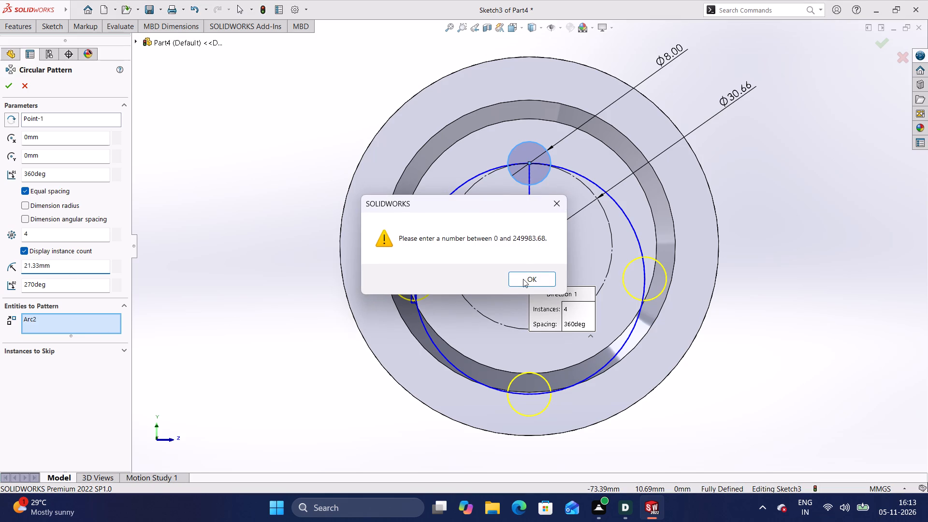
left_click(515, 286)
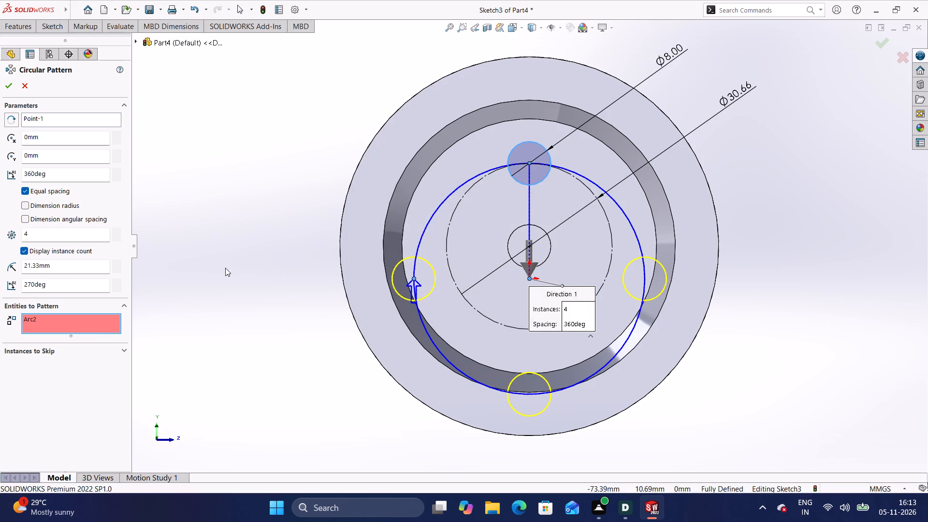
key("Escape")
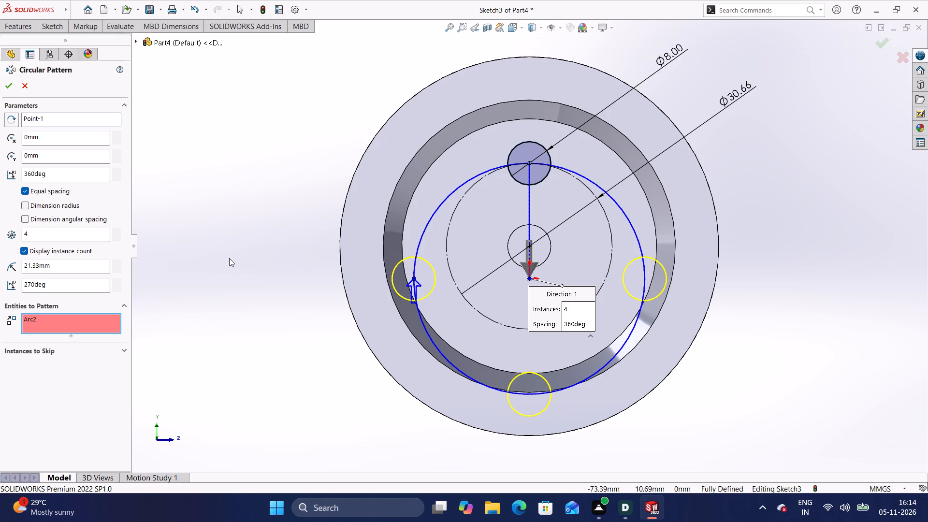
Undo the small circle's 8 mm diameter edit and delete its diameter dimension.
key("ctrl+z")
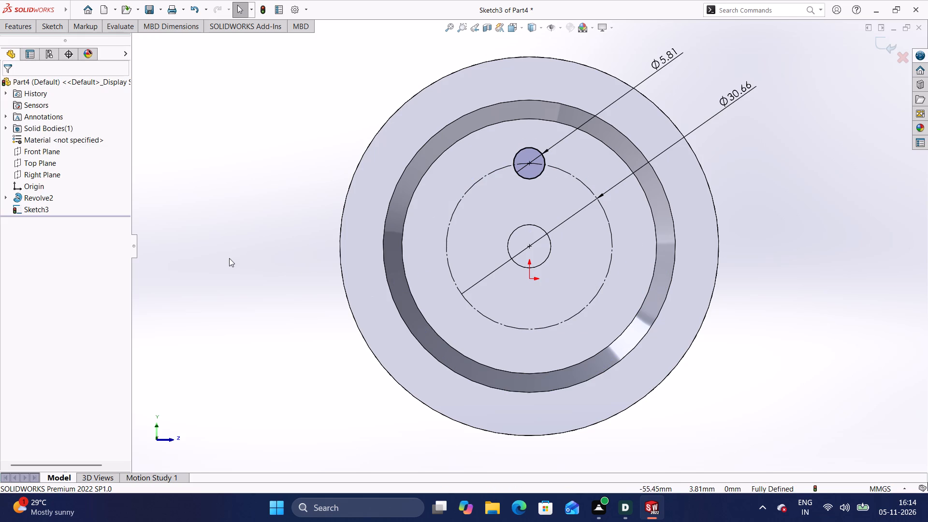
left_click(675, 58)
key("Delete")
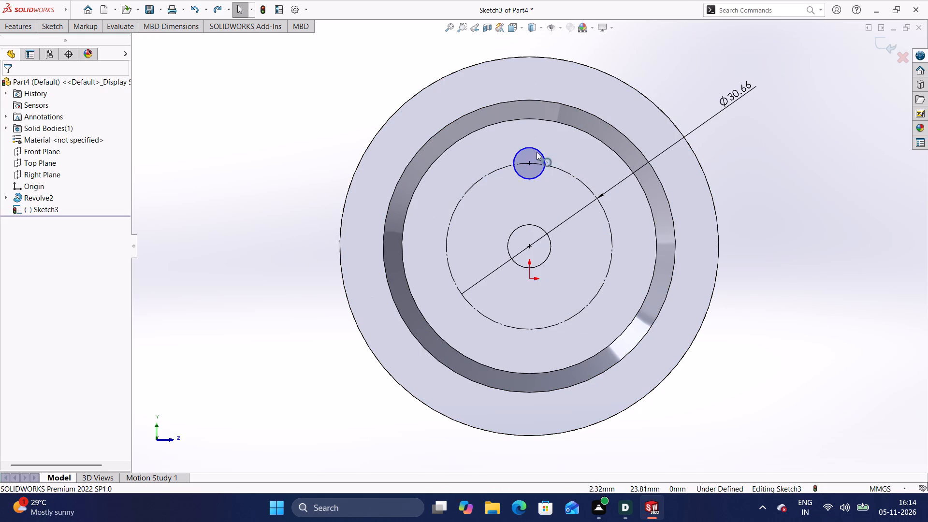
Dimension the small circle at the top of the construction circle with a diameter of 8 mm.
left_click(58, 23)
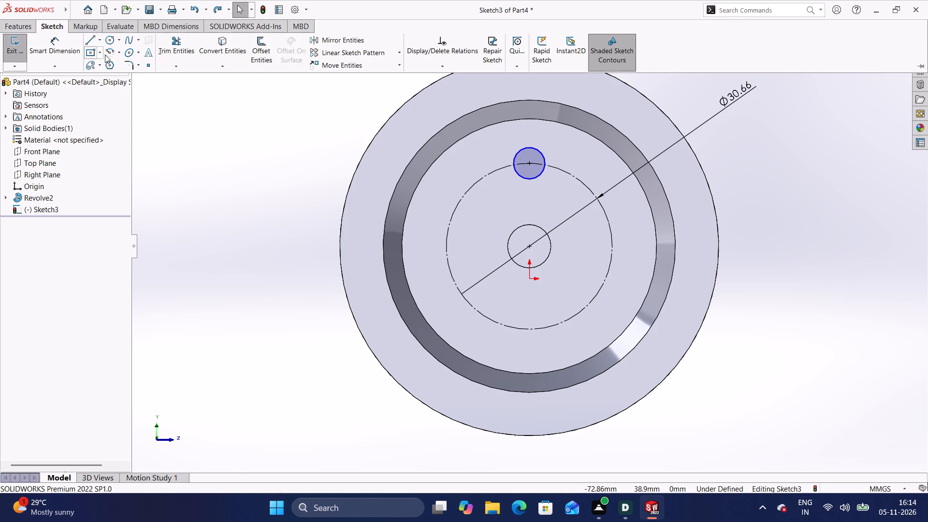
left_click(68, 53)
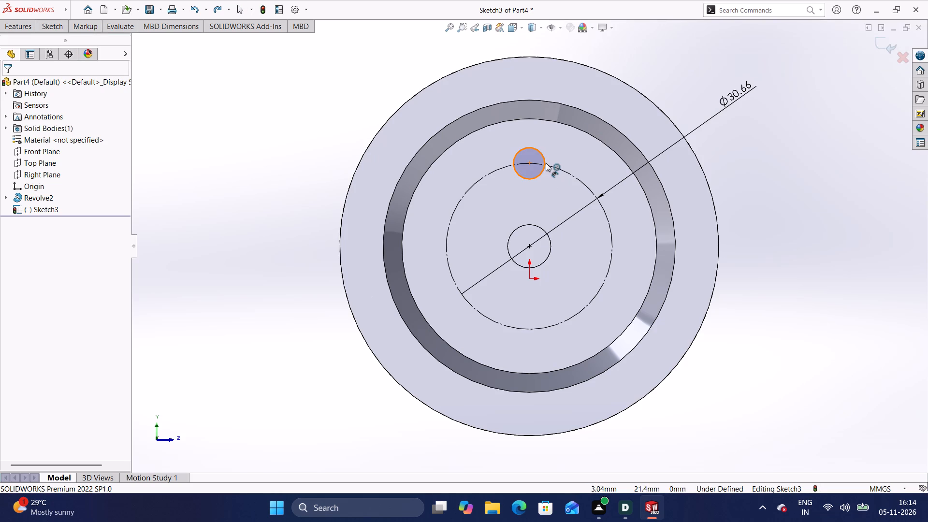
left_click(546, 163)
left_click(666, 67)
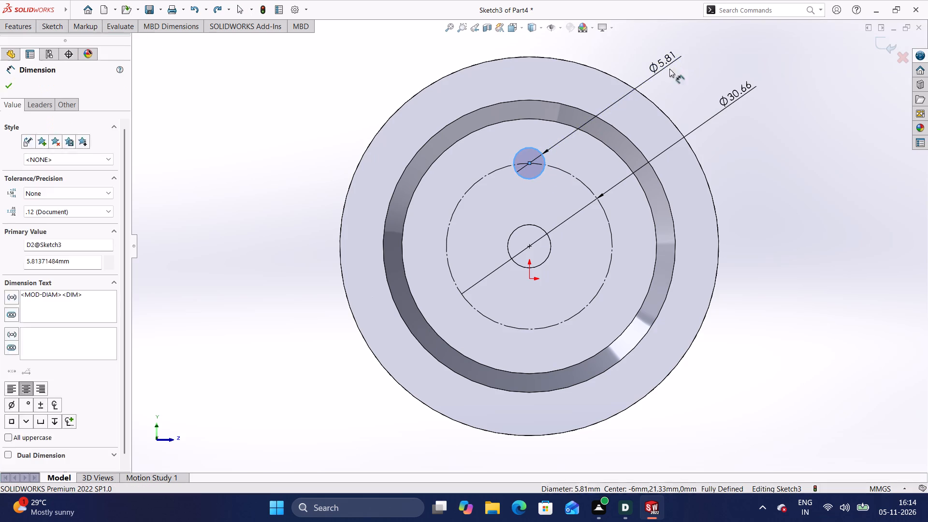
left_click(678, 75)
key("BackSpace")
key("BackSpace")
key("BackSpace")
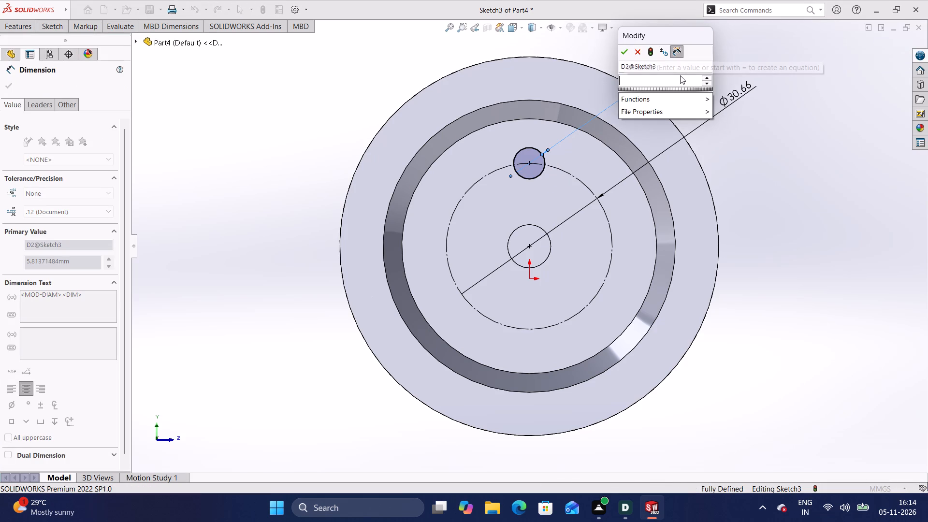
key("8")
key("Return")
left_click(680, 75)
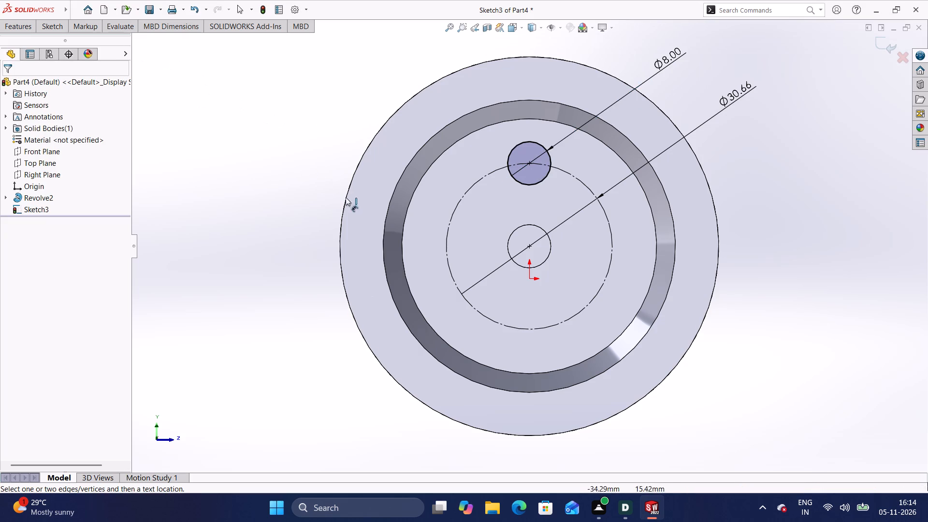
Draw a circle about 8.8 mm in diameter centered on the left quadrant point of the construction circle.
left_click(59, 25)
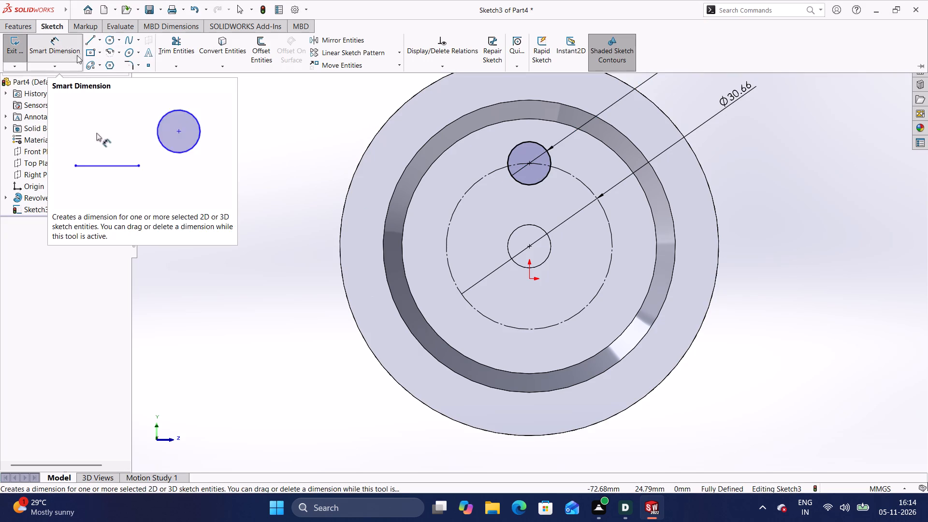
left_click(108, 41)
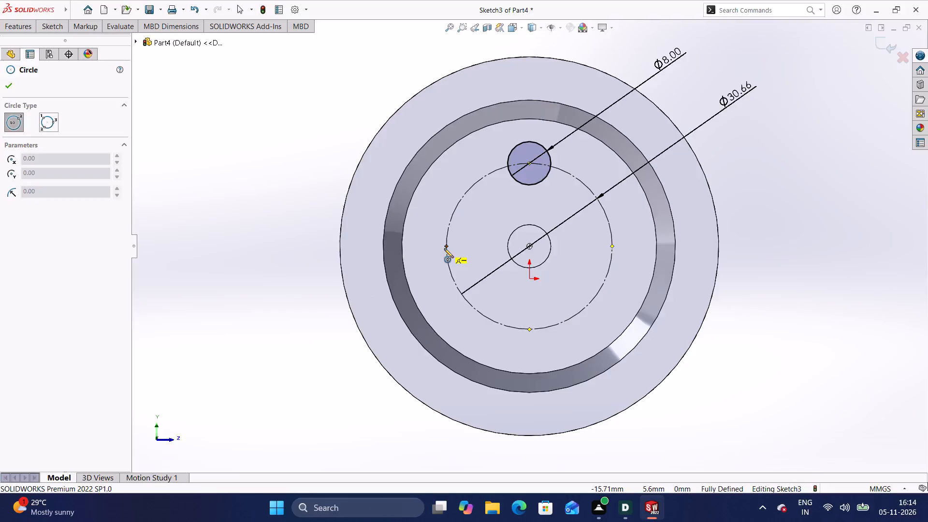
left_click(446, 245)
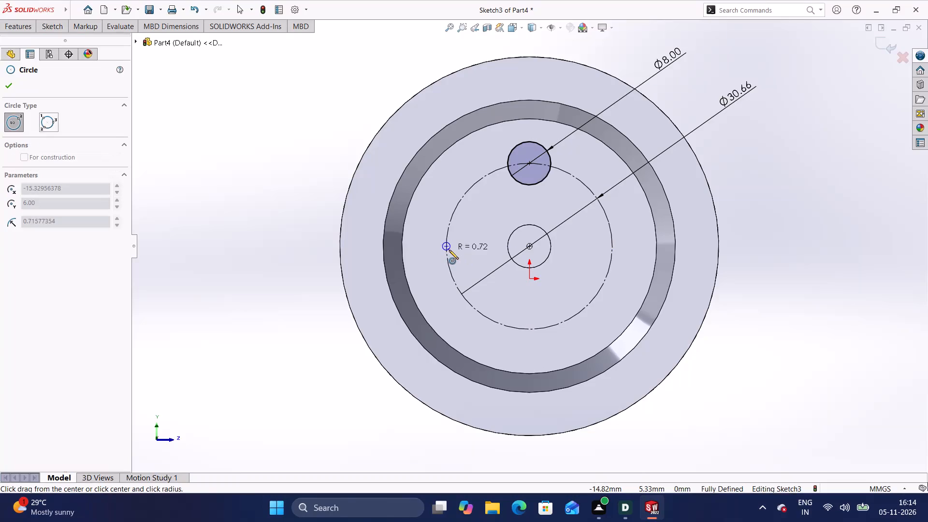
left_click(470, 250)
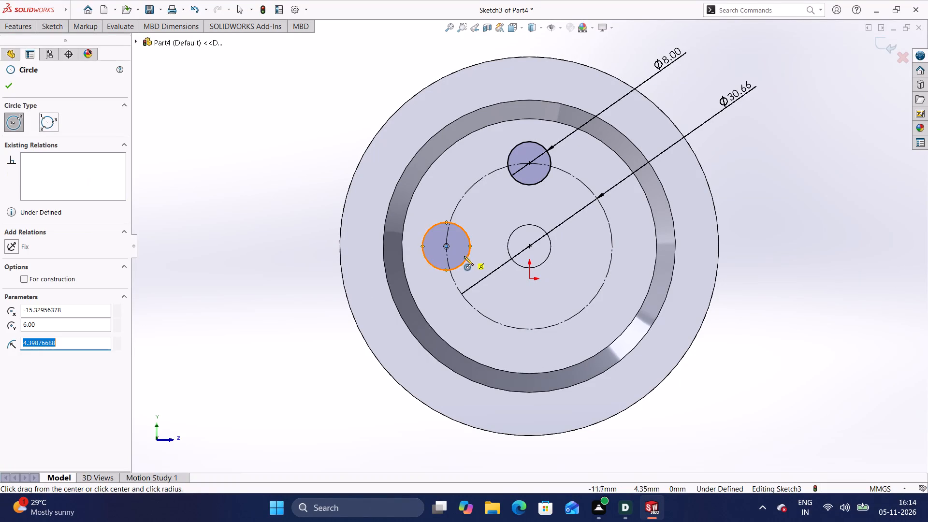
Dimension the circle at the left quadrant of the construction circle with a diameter of 8 mm.
left_click_drag(56, 25, 60, 24)
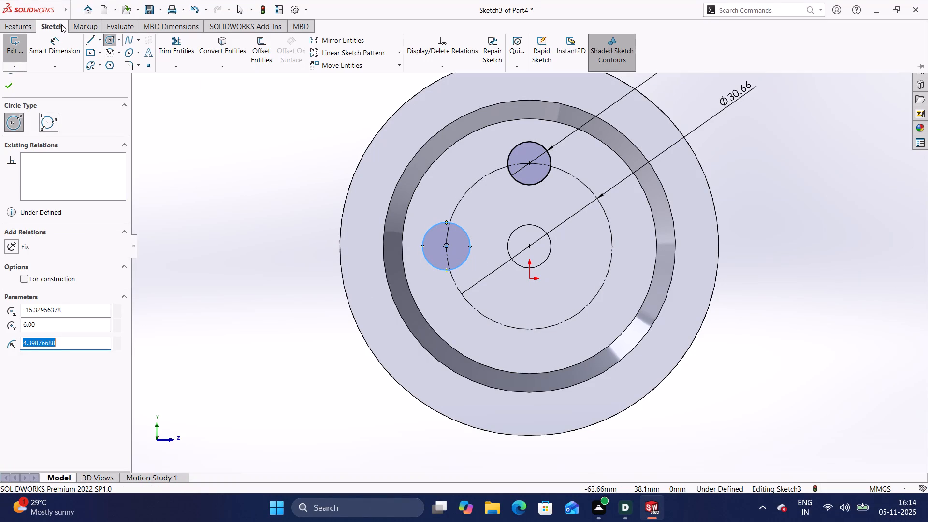
left_click(70, 42)
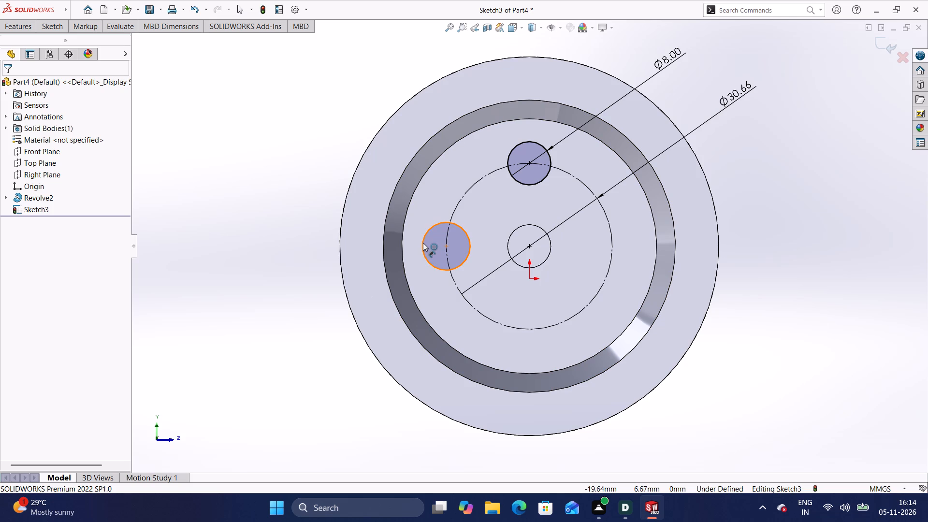
left_click(423, 243)
left_click(304, 161)
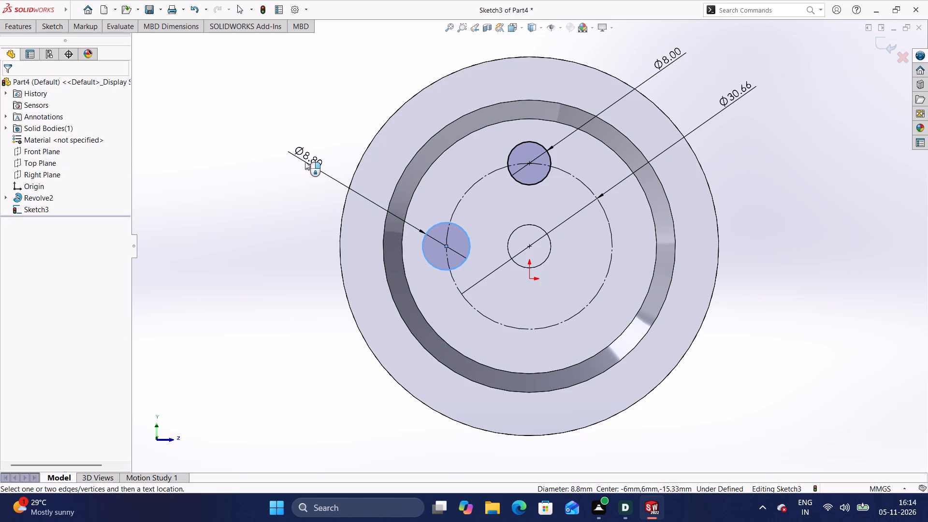
key("BackSpace")
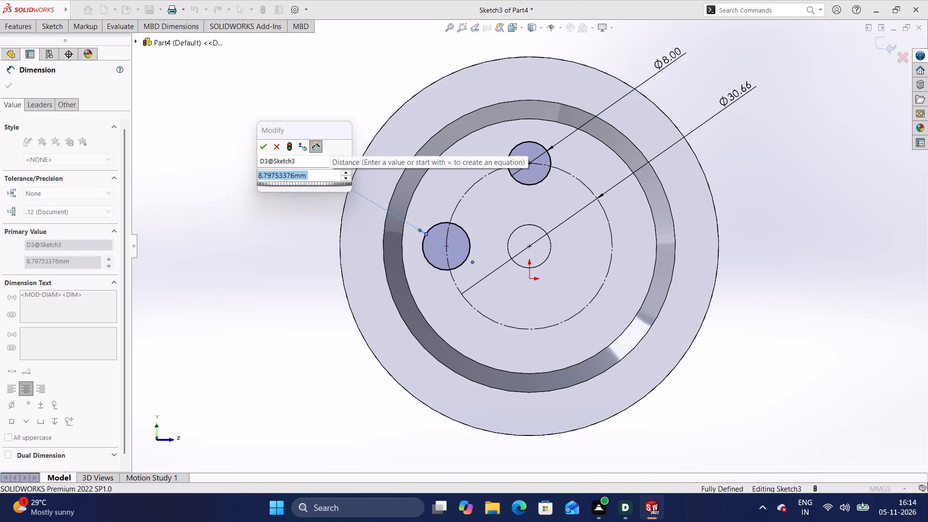
key("8")
key("Return")
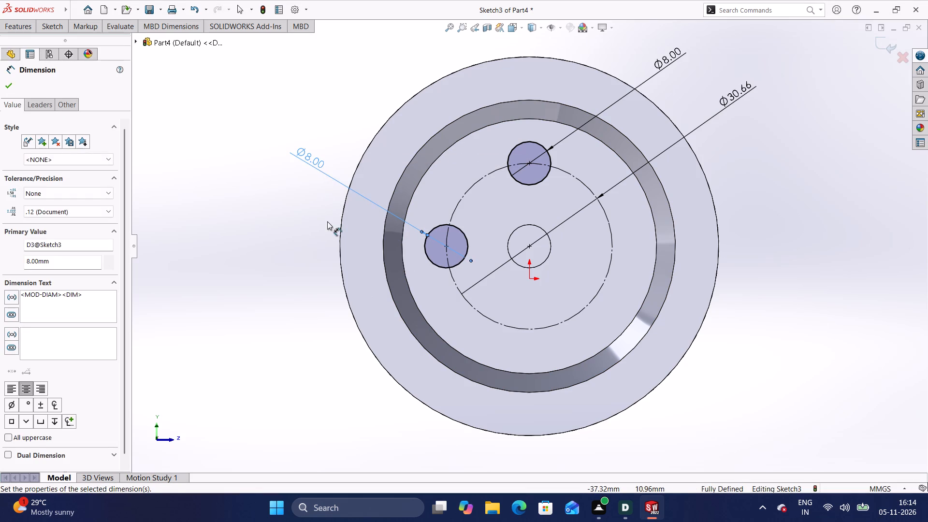
left_click(323, 218)
Draw a circle about 9.8 mm in diameter centered on the right quadrant point of the construction circle.
left_click(56, 23)
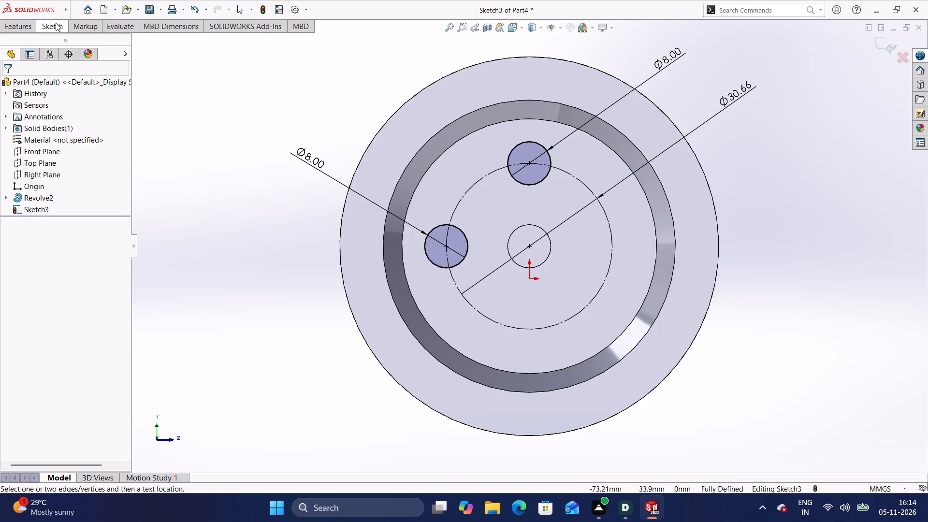
left_click(106, 43)
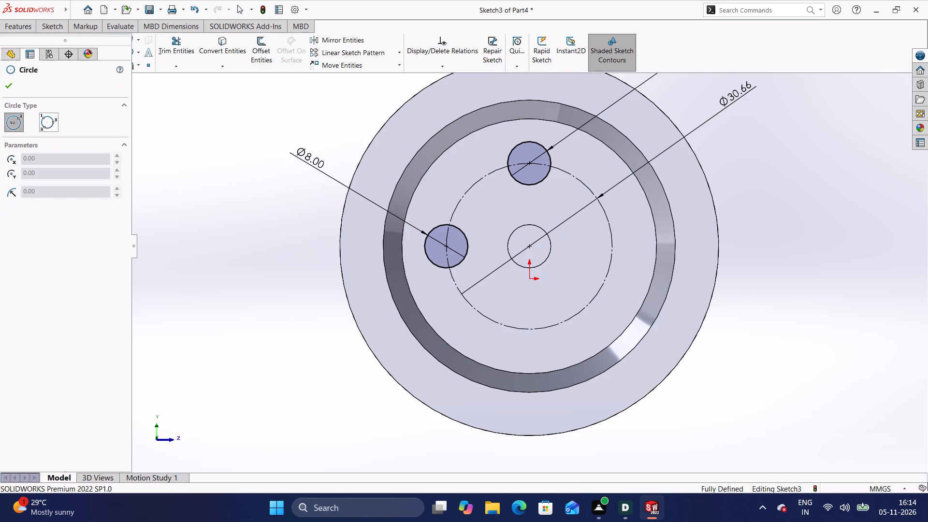
left_click(612, 246)
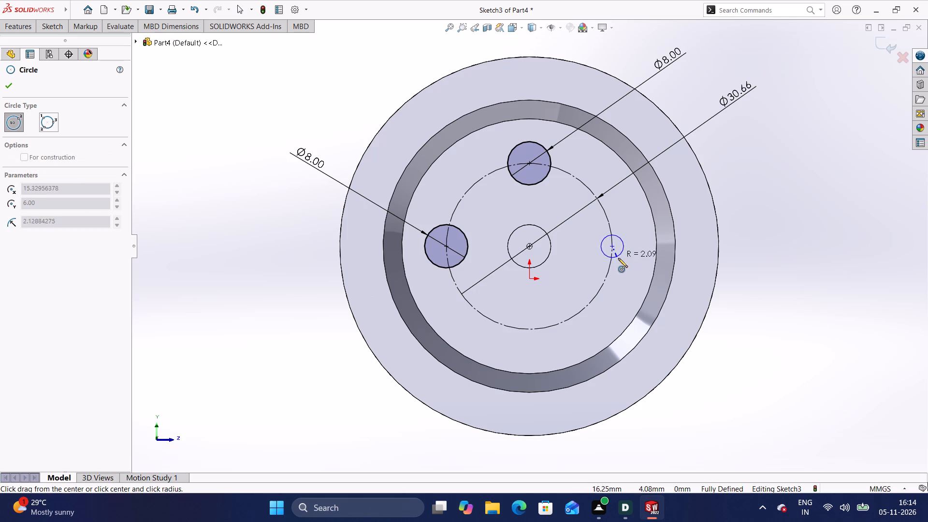
left_click(630, 266)
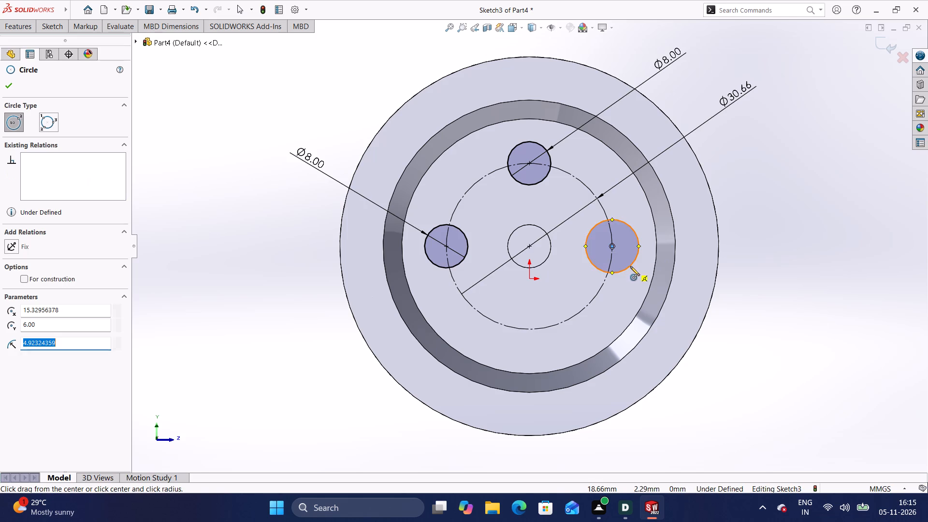
left_click(63, 25)
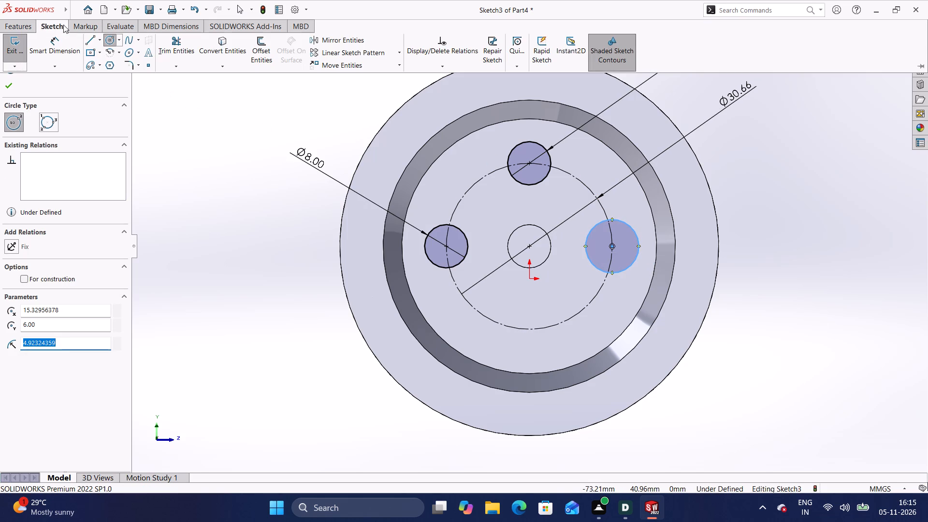
left_click(636, 257)
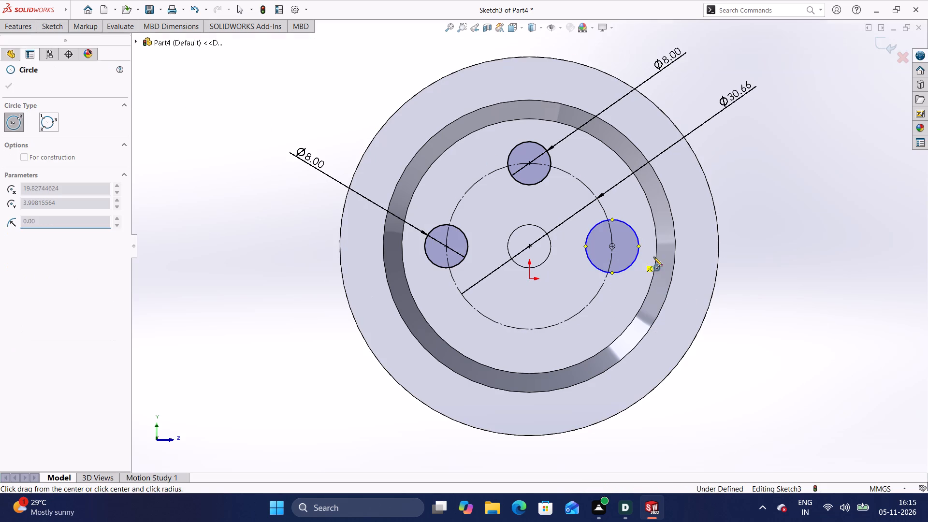
key("Escape")
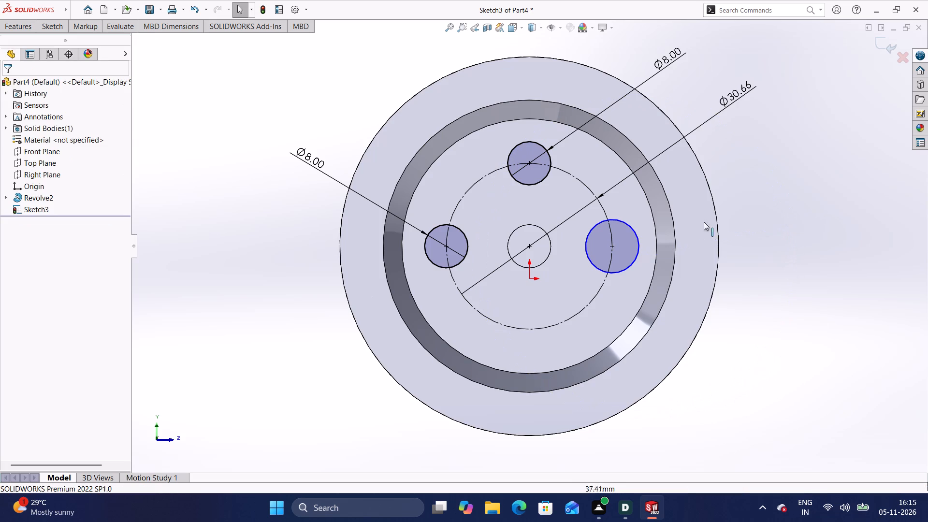
Dimension the circle at the right quadrant of the construction circle with a diameter of 8 mm.
left_click(49, 29)
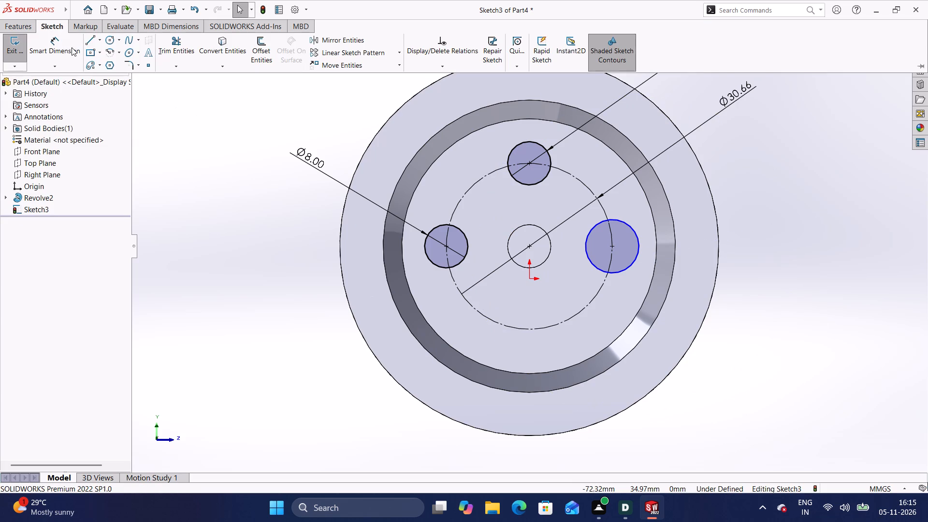
left_click(72, 47)
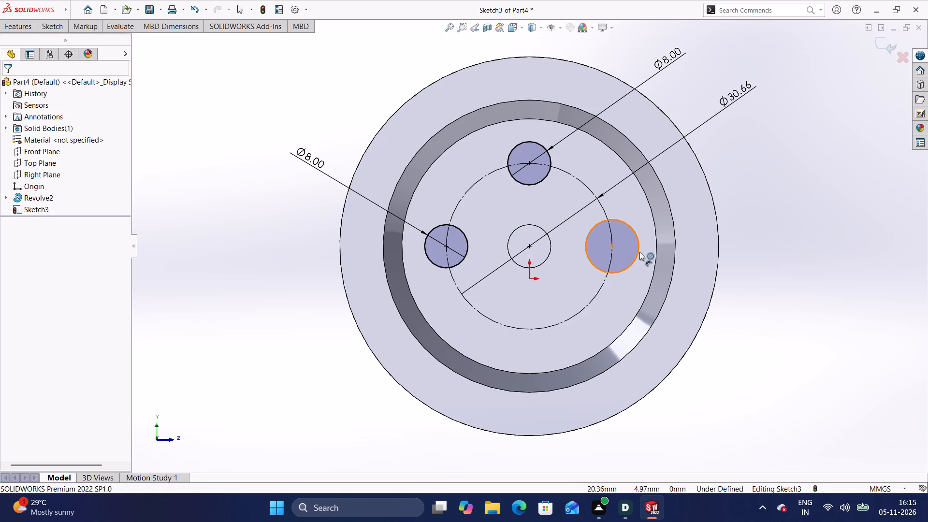
left_click(639, 249)
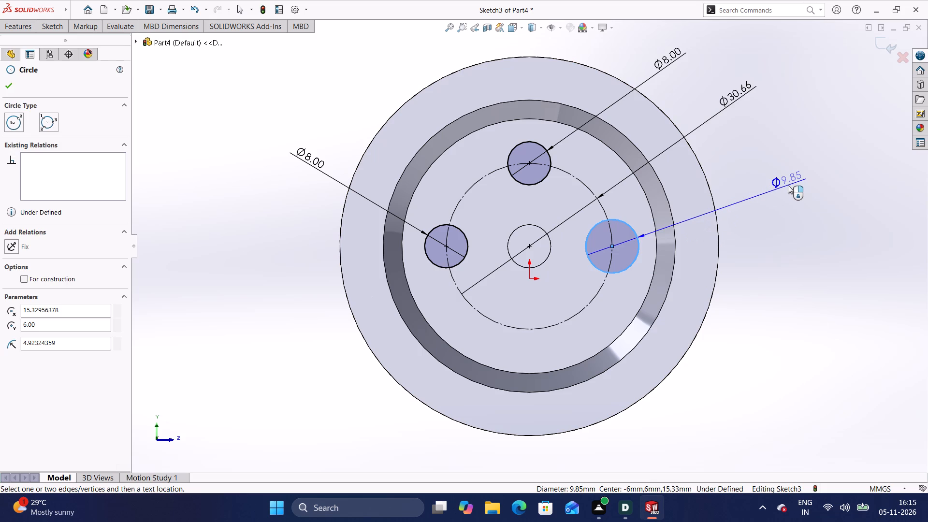
left_click(788, 185)
key("BackSpace")
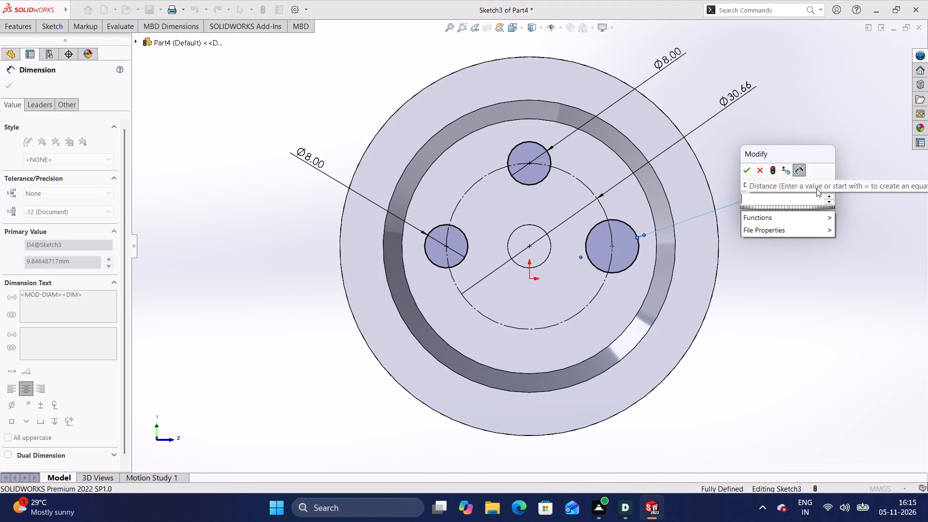
key("8")
key("Return")
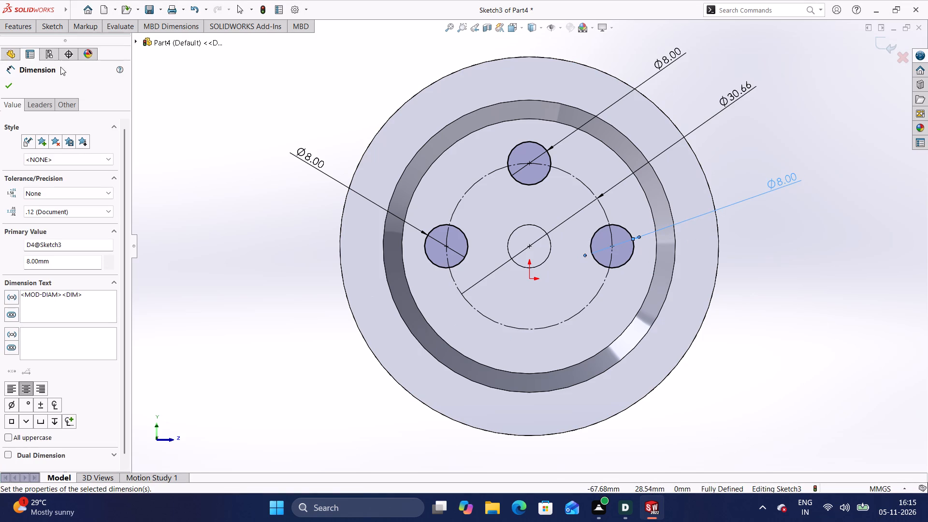
Draw a circle about 8.1 mm in diameter centered on the bottom quadrant point of the construction circle.
left_click(50, 29)
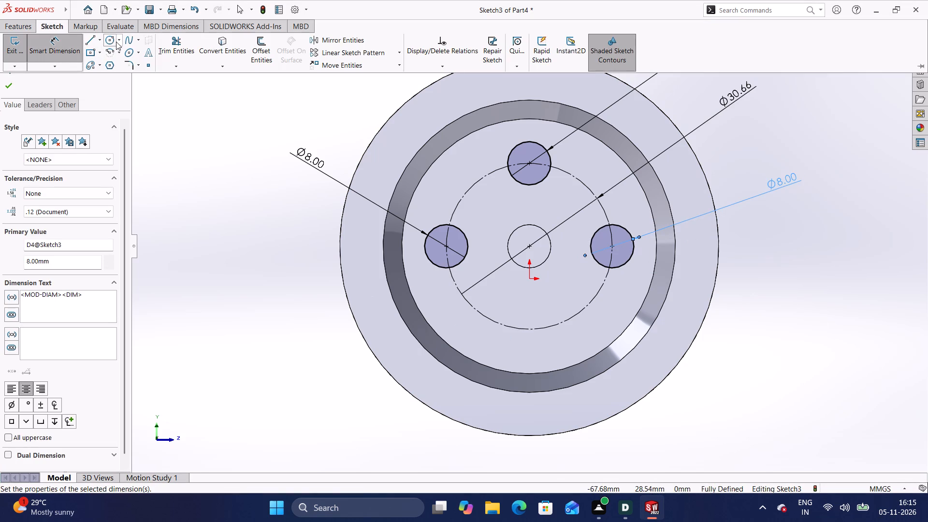
left_click(112, 38)
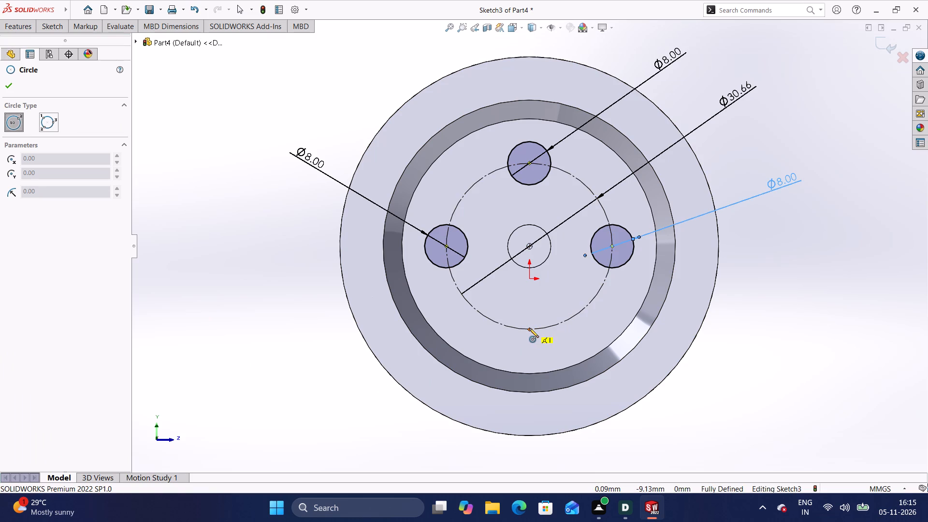
left_click(529, 328)
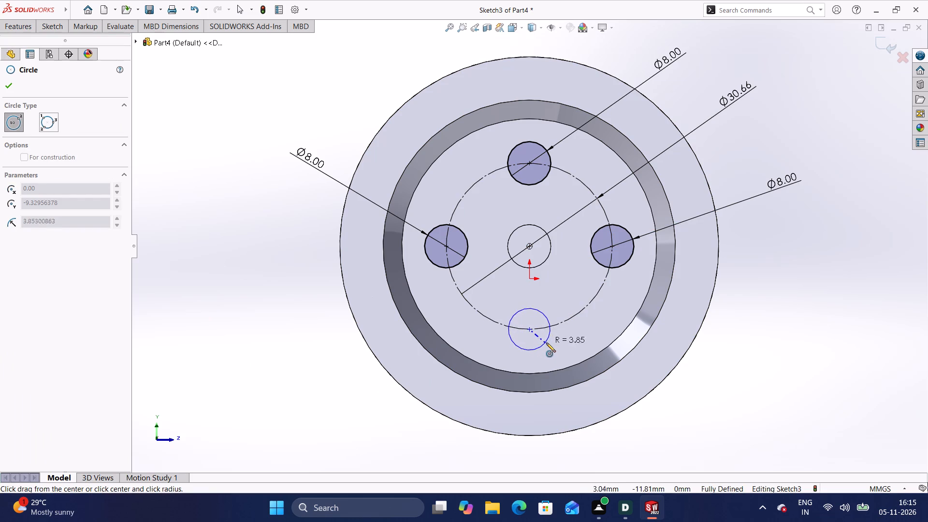
left_click(547, 343)
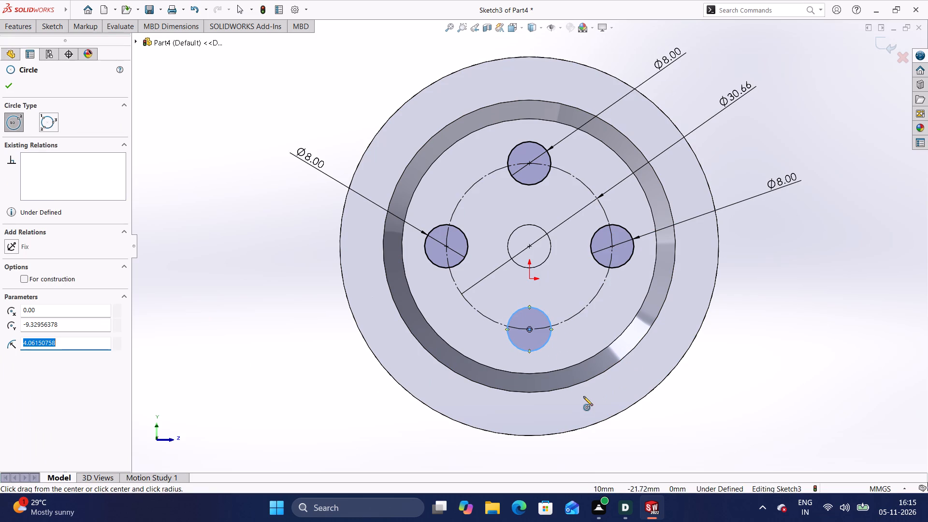
key("Escape")
Dimension the circle at the bottom of the construction circle with a diameter of 8 mm.
left_click(60, 29)
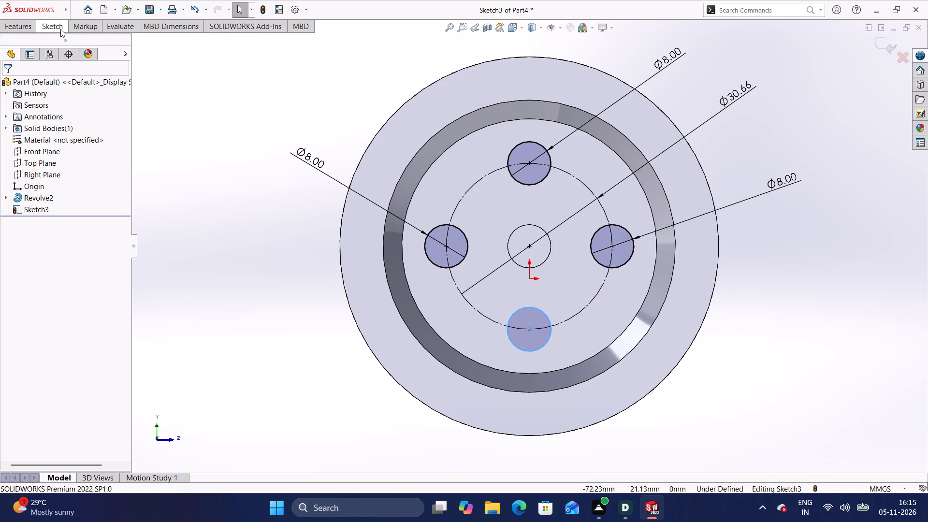
left_click(46, 53)
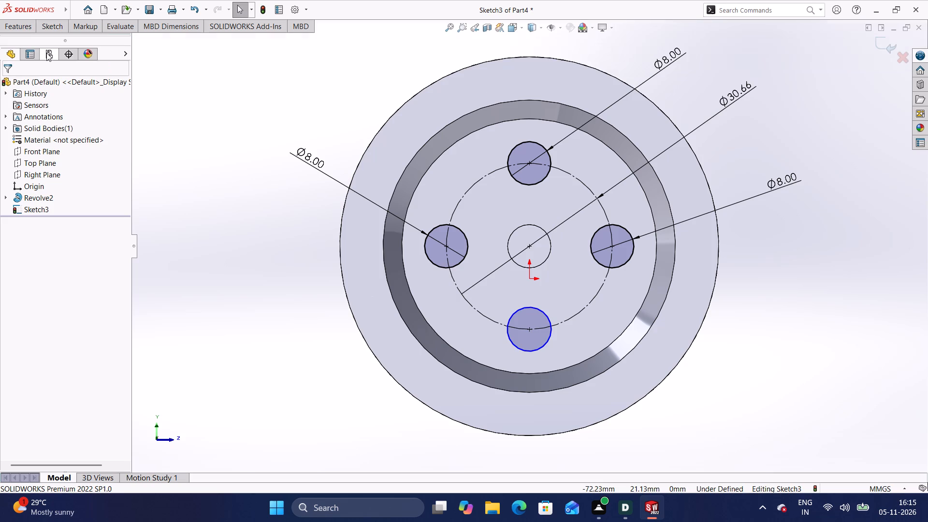
left_click(550, 337)
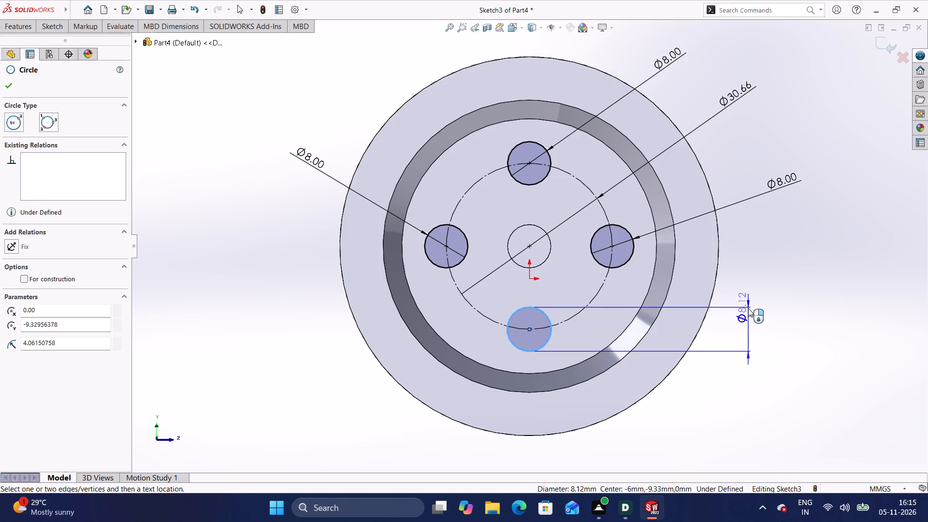
left_click(748, 308)
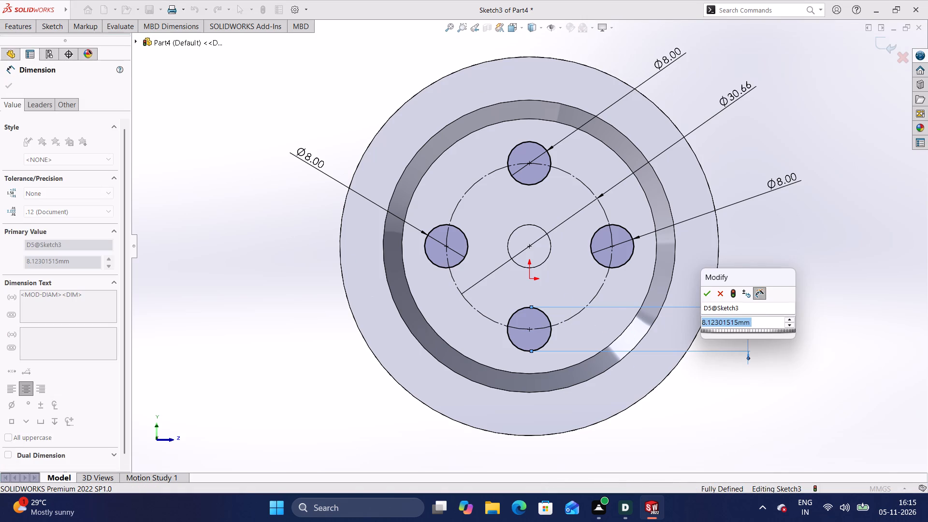
key("BackSpace")
key("8")
key("Return")
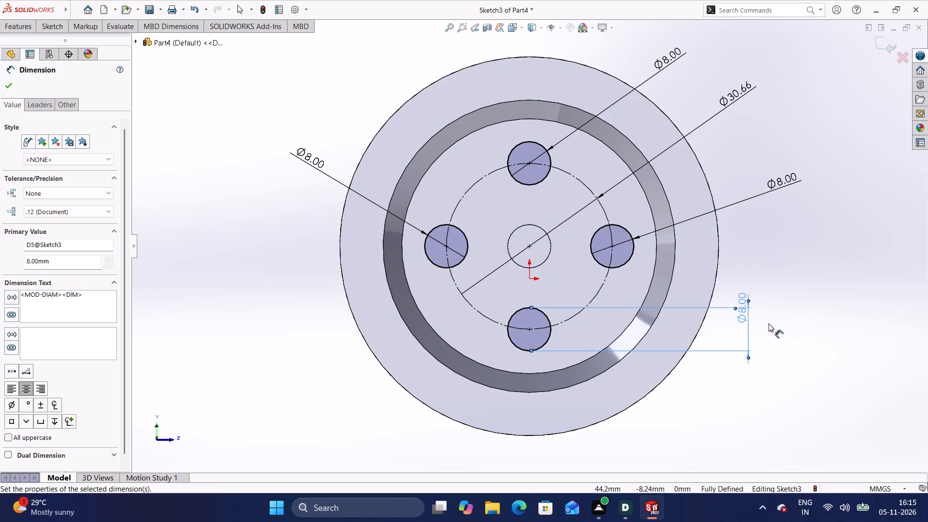
left_click(769, 321)
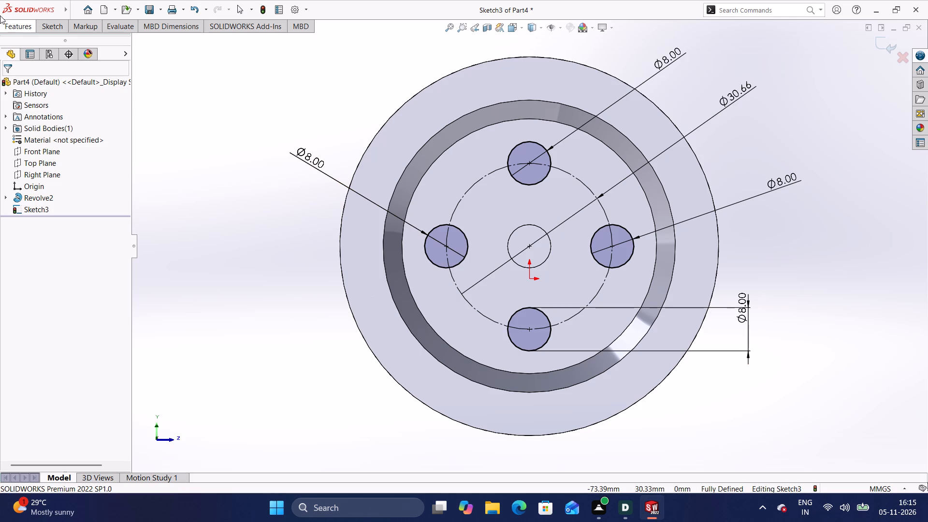
Cut the four 8 mm circles through the pulley wheel with an Extruded Cut set to Through All.
left_click(18, 28)
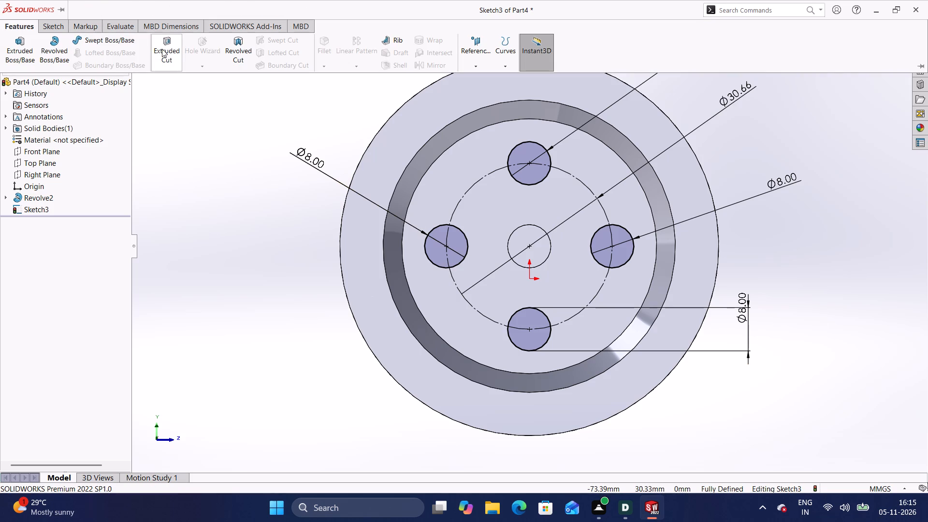
left_click(162, 49)
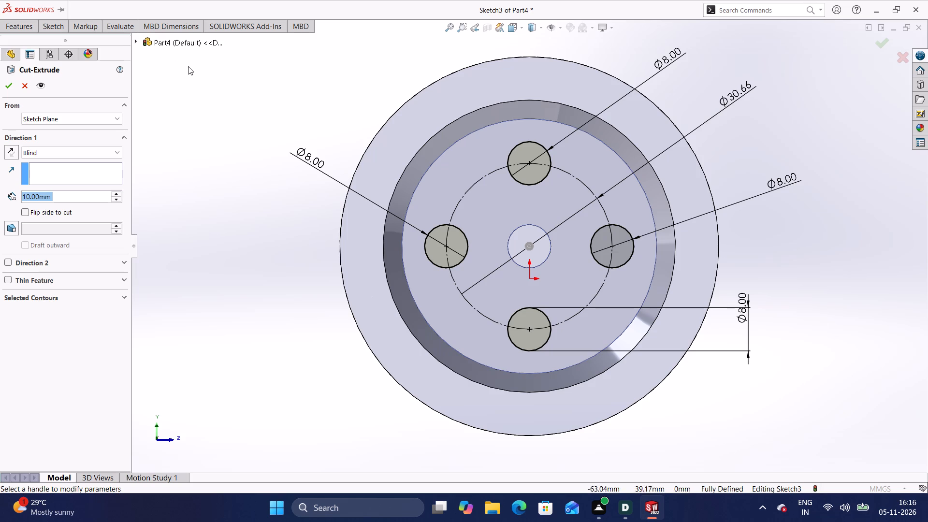
left_click(119, 150)
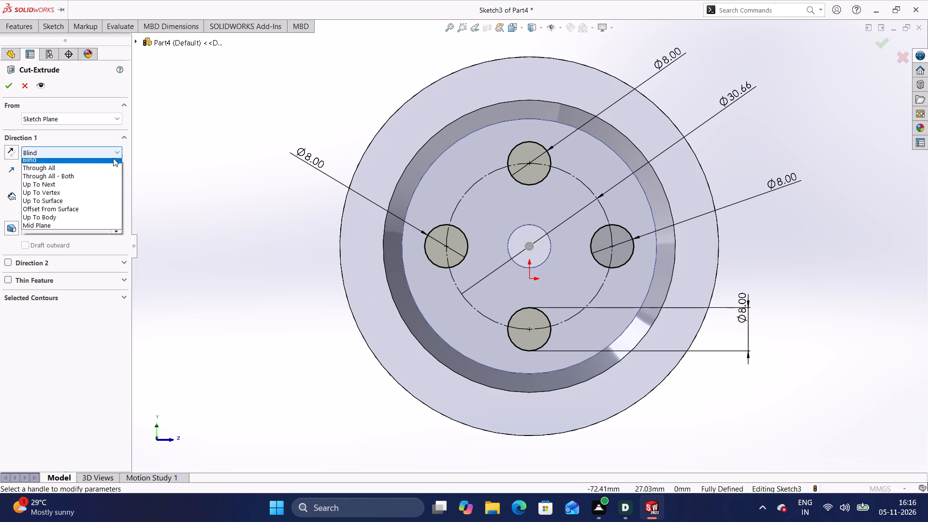
left_click(93, 171)
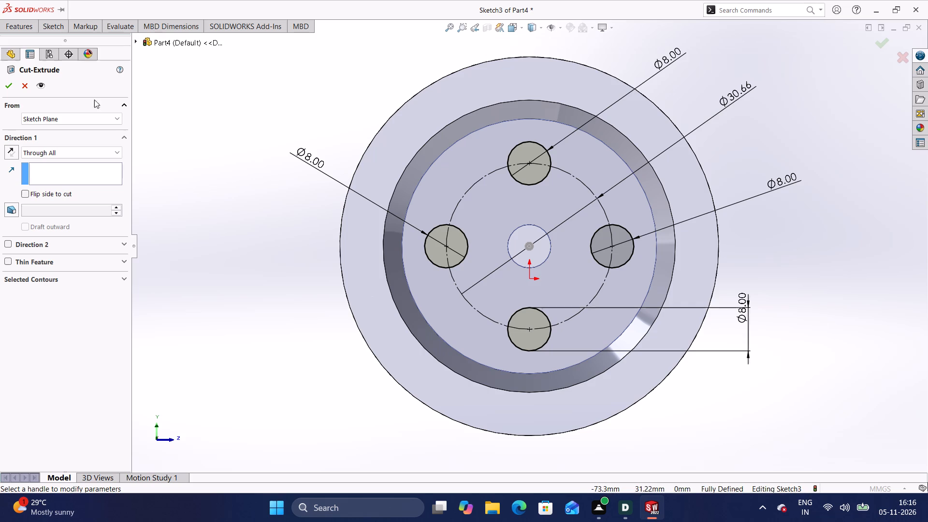
left_click(10, 88)
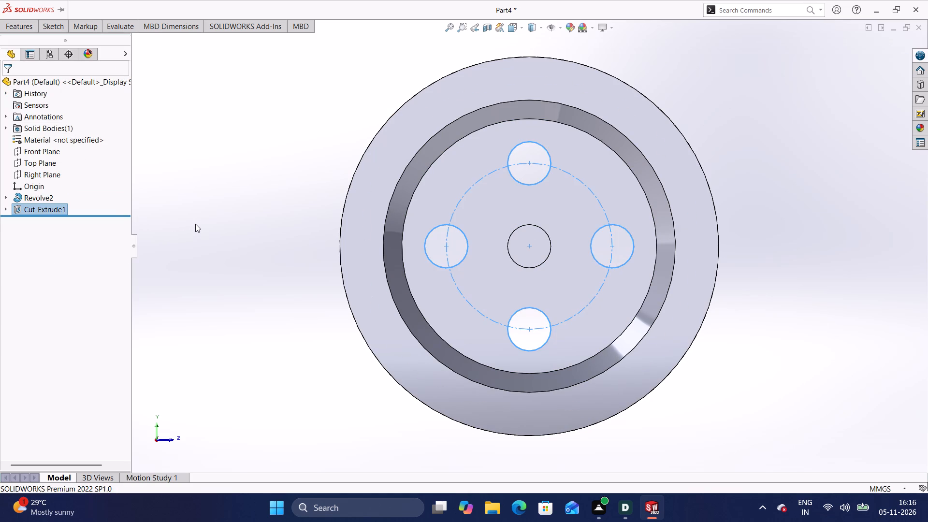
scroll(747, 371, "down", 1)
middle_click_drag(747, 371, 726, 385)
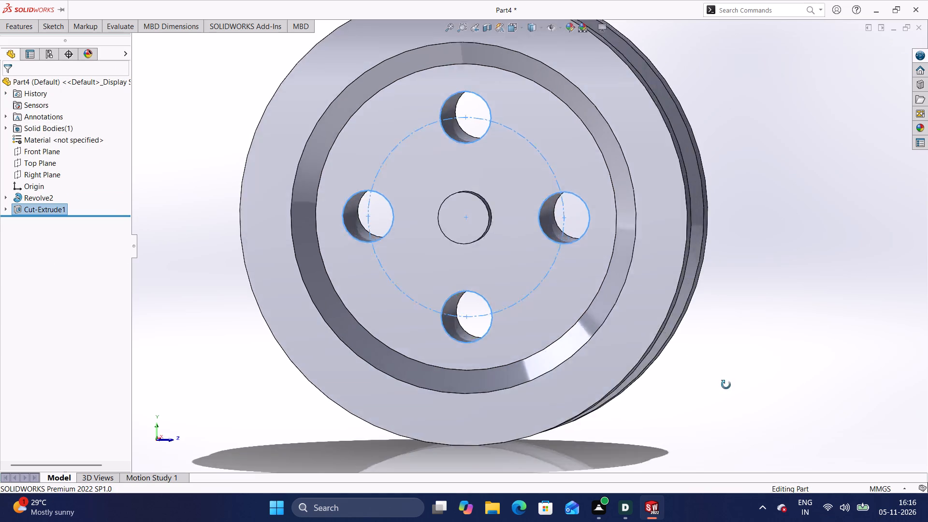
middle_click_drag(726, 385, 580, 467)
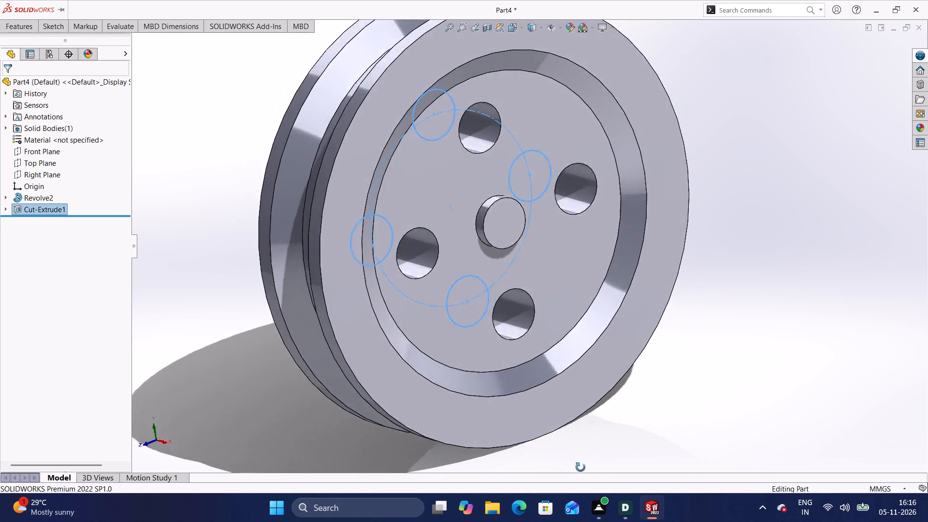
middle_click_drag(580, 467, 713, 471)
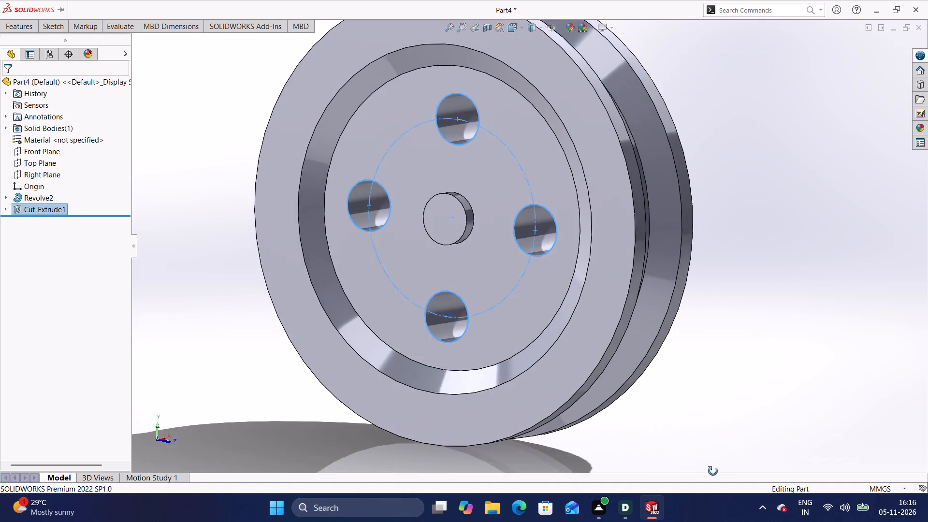
Examine the pulley wheel from several angles, checking the four through holes, the hub and the rim groove.
middle_click_drag(713, 471, 744, 433)
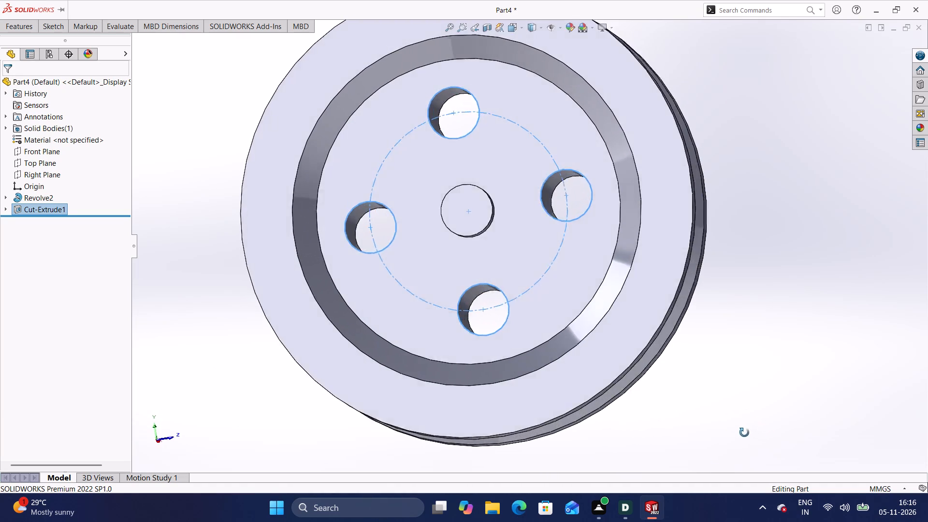
middle_click_drag(744, 433, 803, 404)
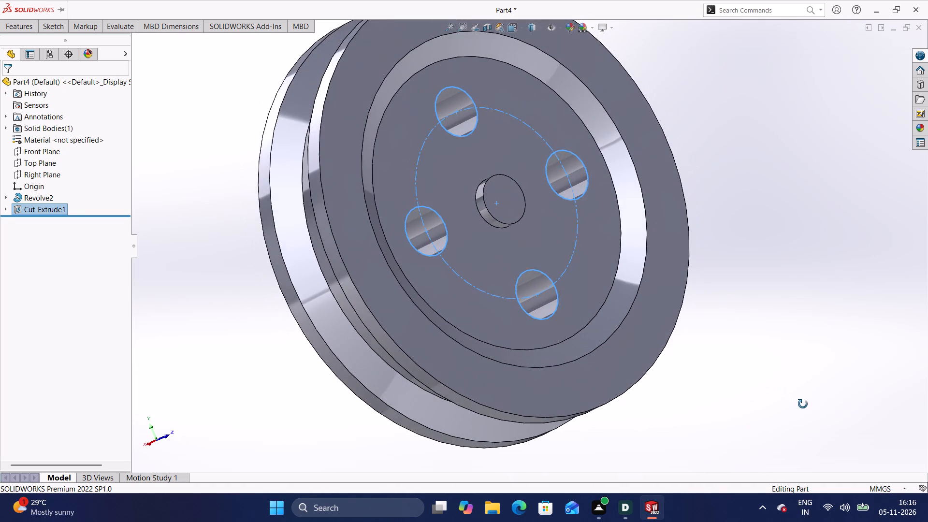
middle_click_drag(803, 404, 653, 470)
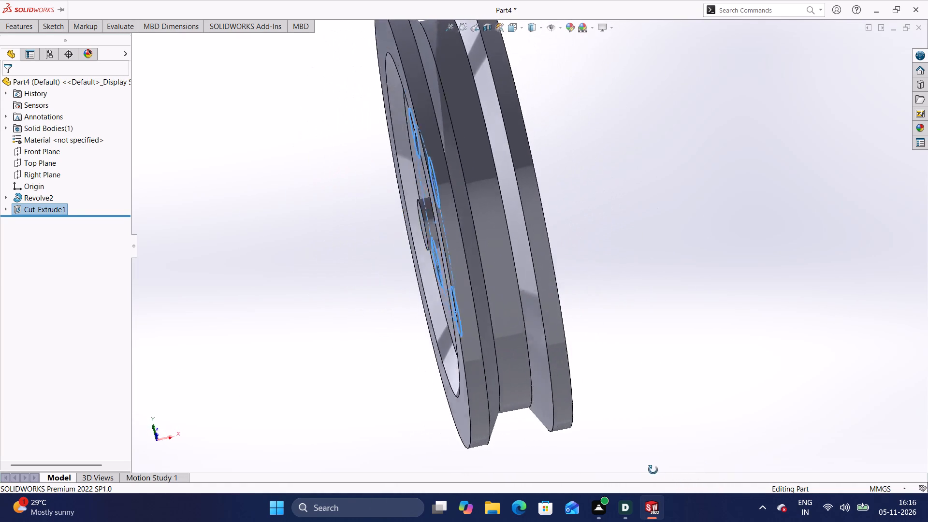
middle_click_drag(653, 470, 728, 369)
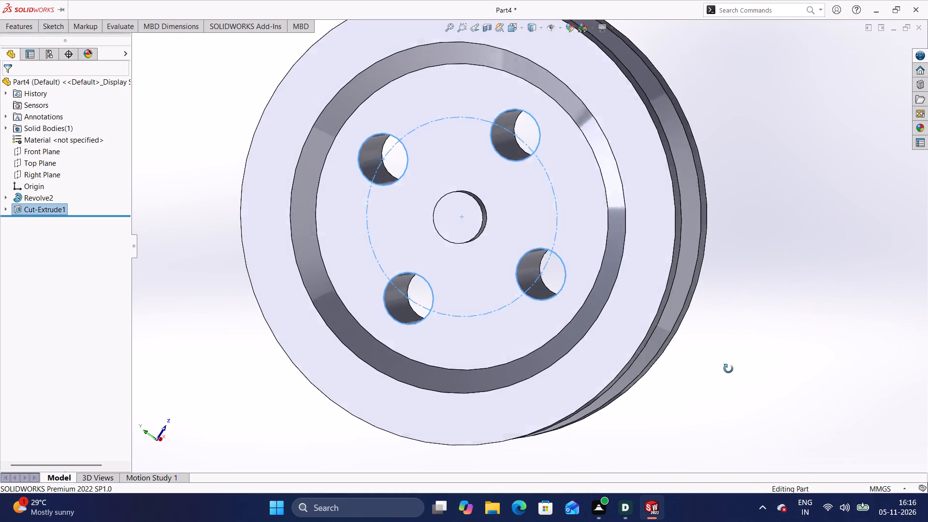
middle_click_drag(728, 369, 774, 380)
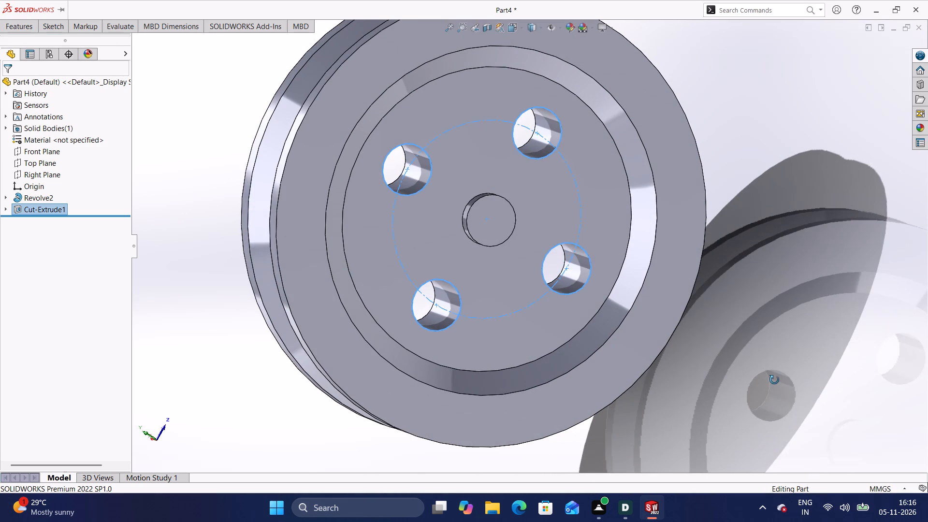
middle_click_drag(774, 380, 685, 426)
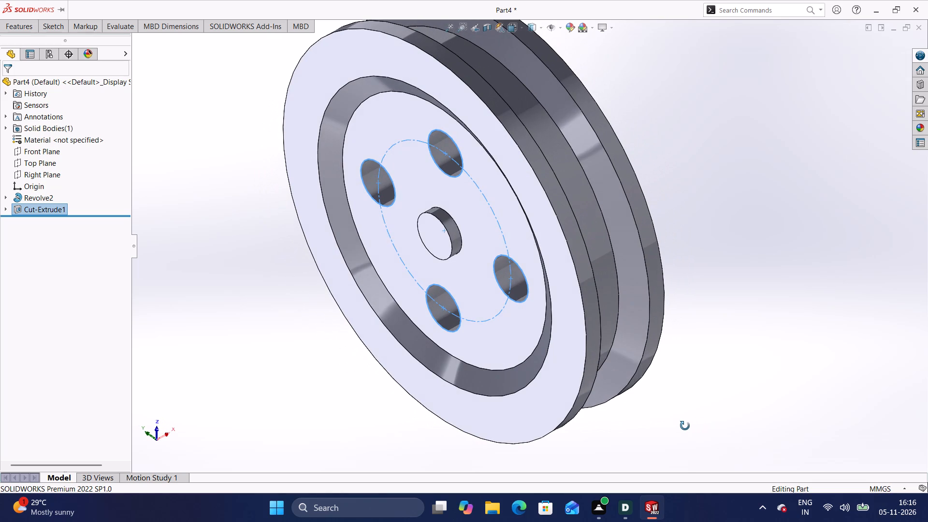
middle_click_drag(685, 426, 741, 409)
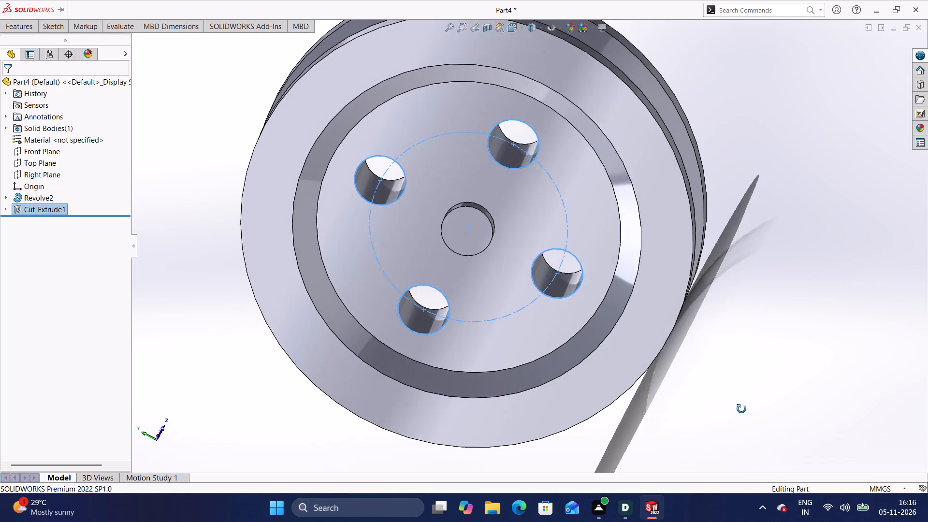
middle_click_drag(741, 409, 753, 358)
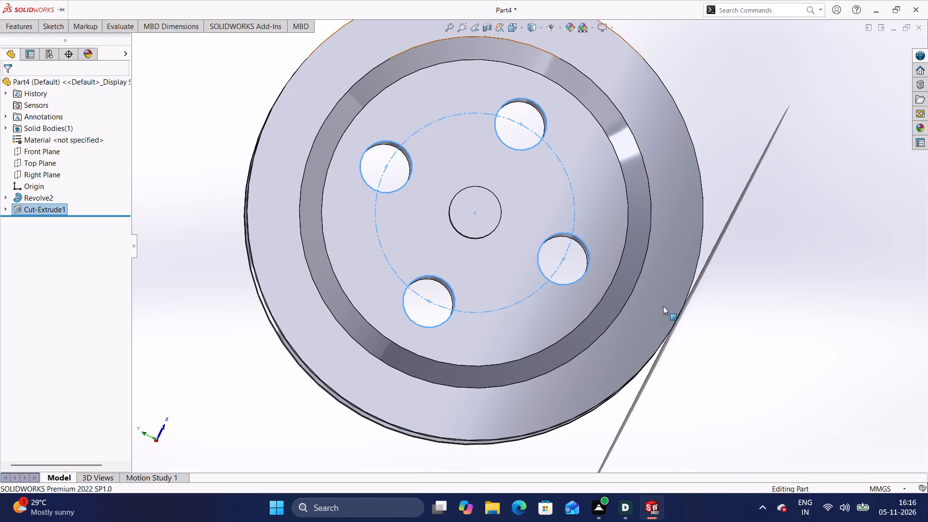
scroll(663, 306, "up", 1)
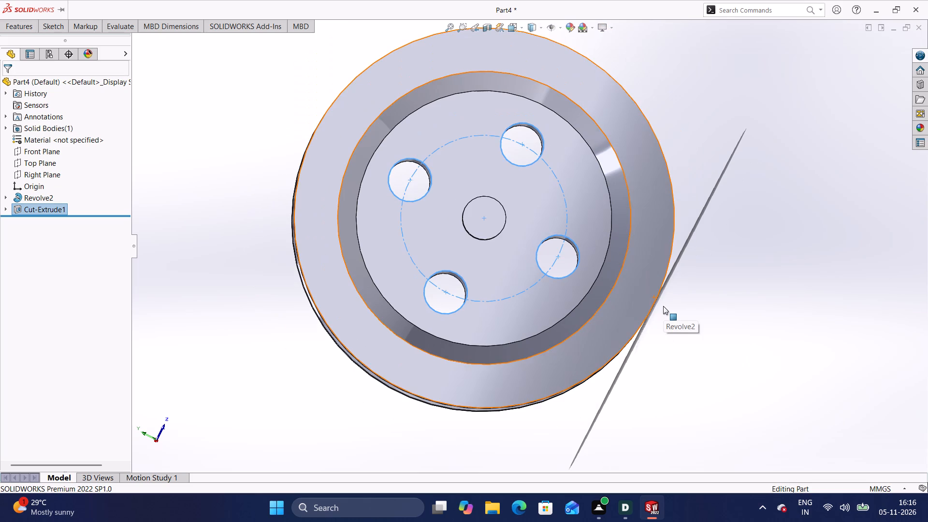
scroll(687, 251, "down", 1)
middle_click_drag(688, 252, 689, 272)
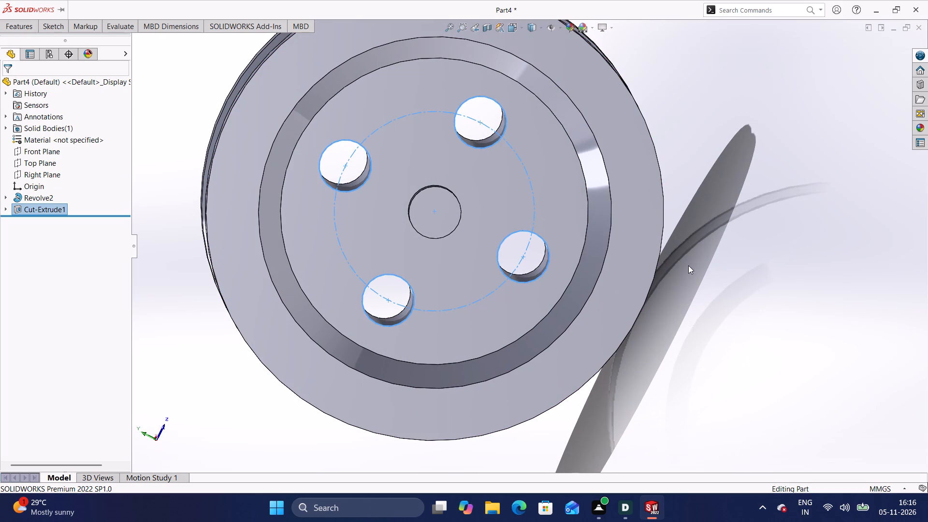
scroll(688, 261, "down", 1)
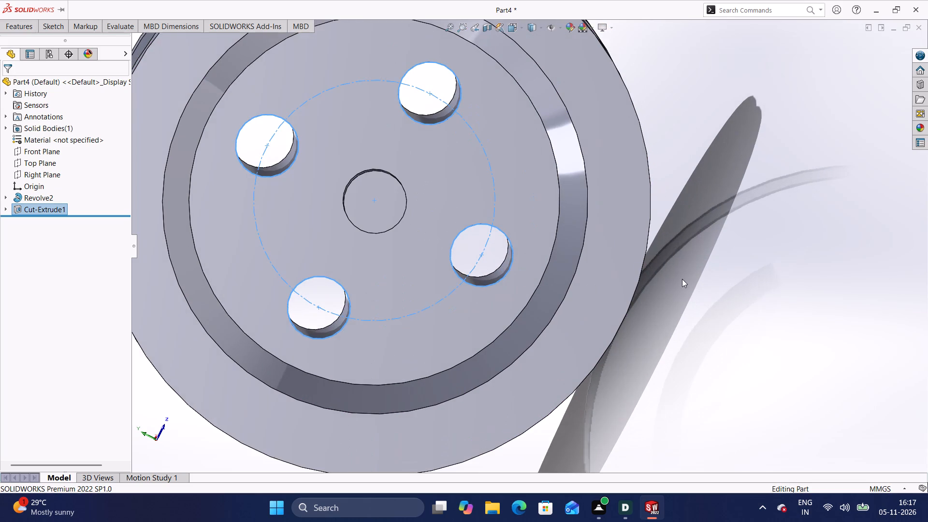
scroll(682, 279, "up", 1)
scroll(682, 279, "down", 3)
scroll(682, 279, "up", 6)
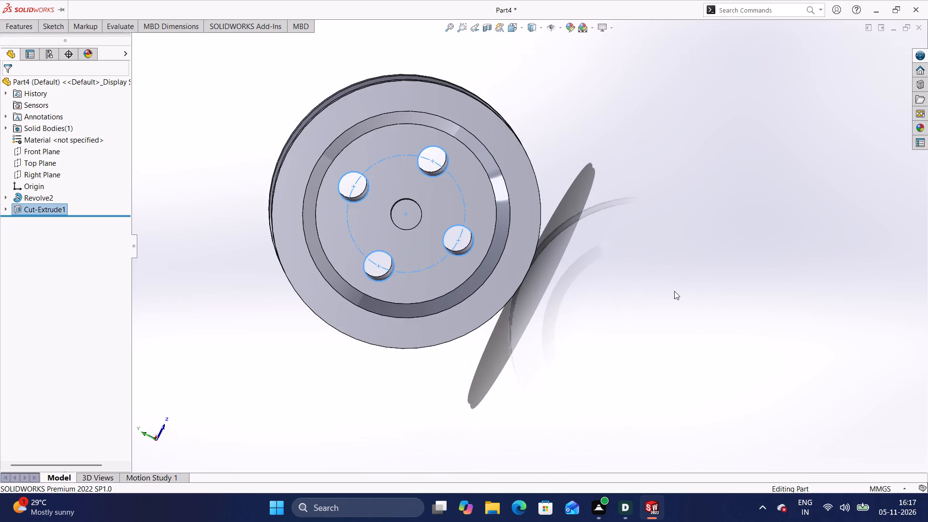
scroll(674, 291, "down", 2)
middle_click(674, 291)
scroll(674, 291, "up", 5)
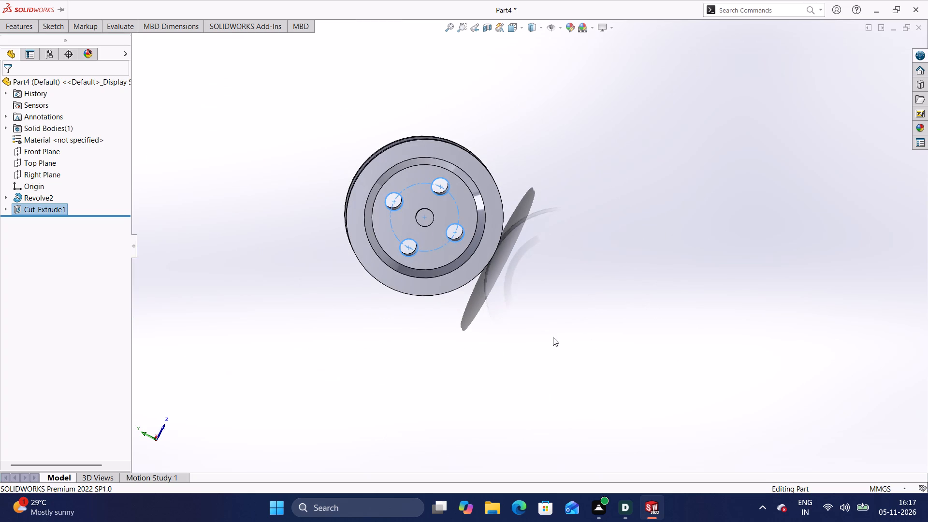
scroll(543, 332, "down", 1)
middle_click_drag(543, 332, 498, 371)
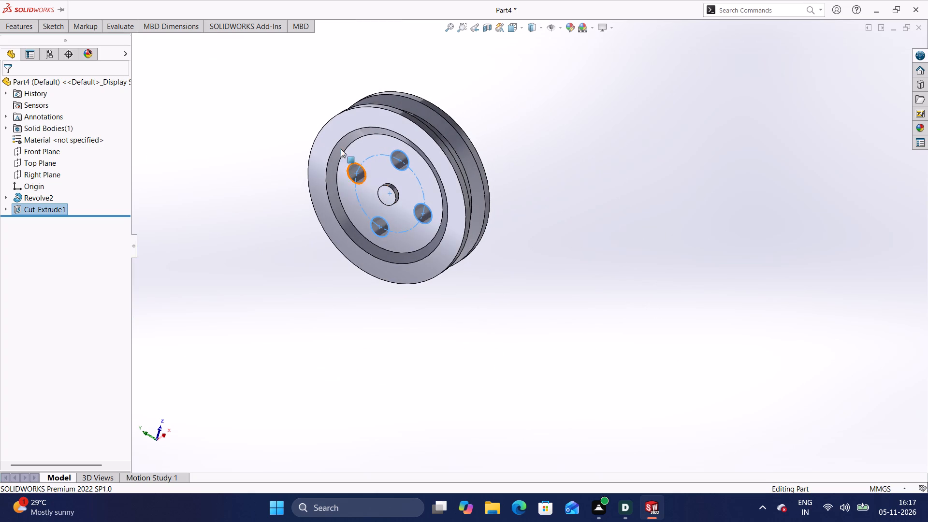
scroll(295, 76, "up", 2)
scroll(425, 90, "up", 1)
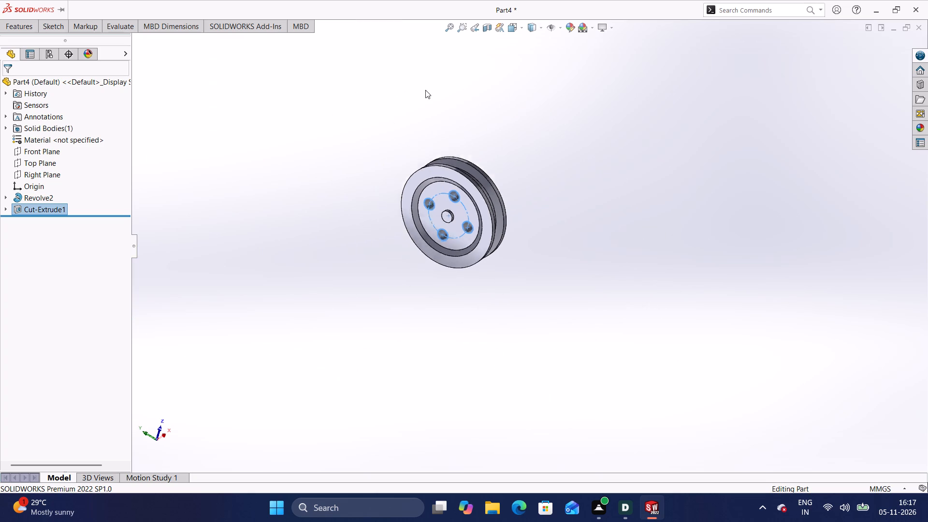
scroll(425, 90, "up", 1)
scroll(522, 148, "down", 3)
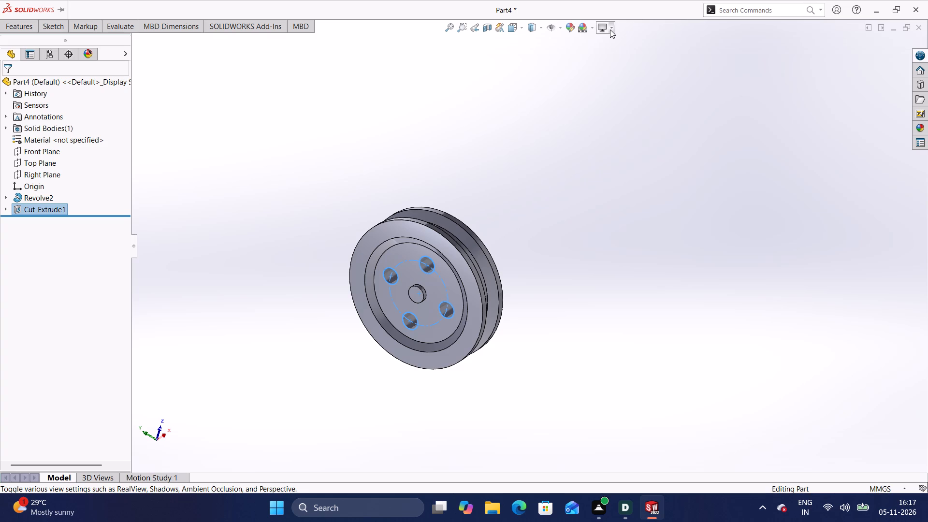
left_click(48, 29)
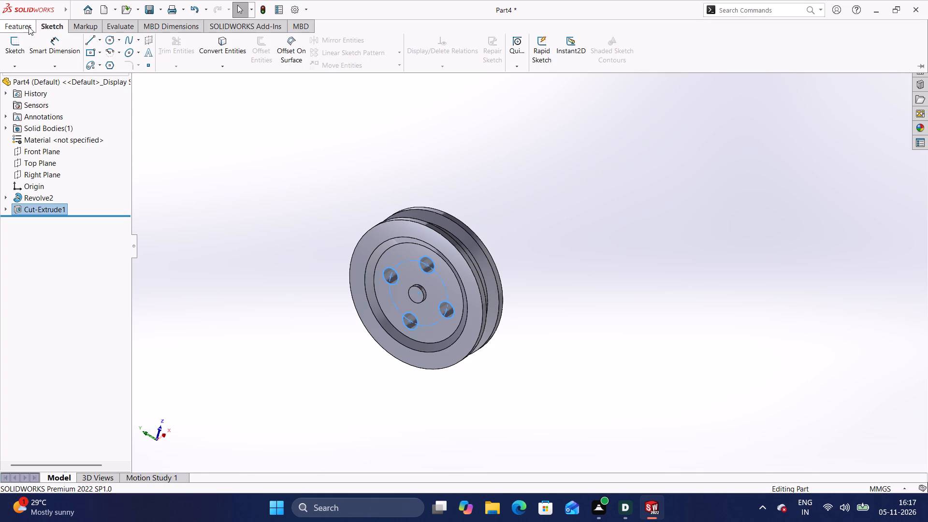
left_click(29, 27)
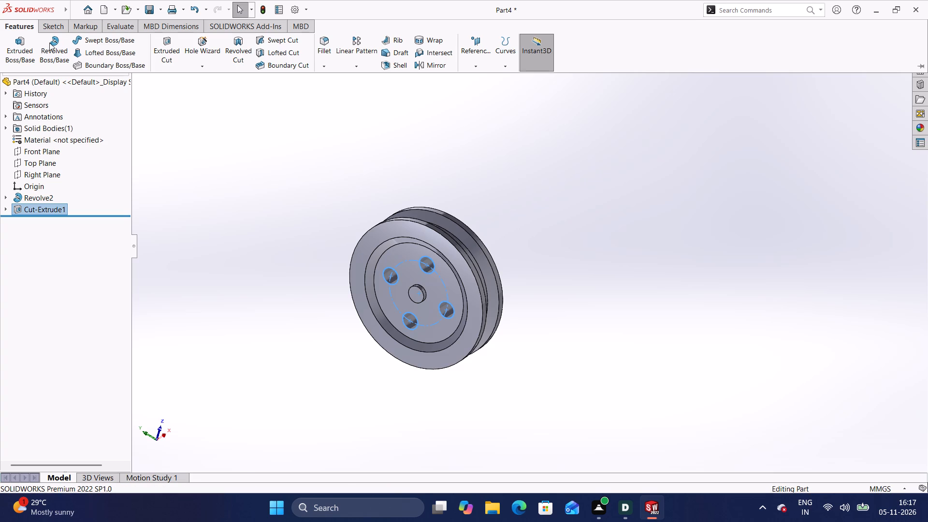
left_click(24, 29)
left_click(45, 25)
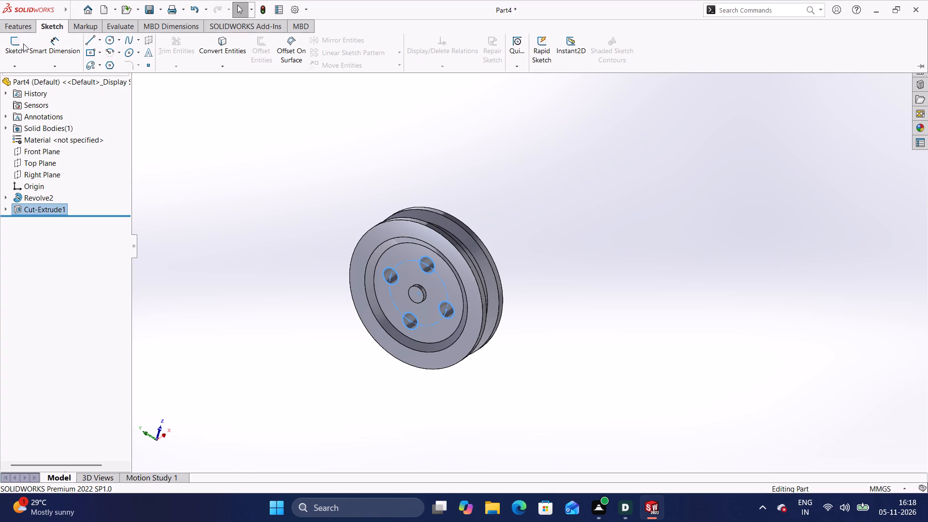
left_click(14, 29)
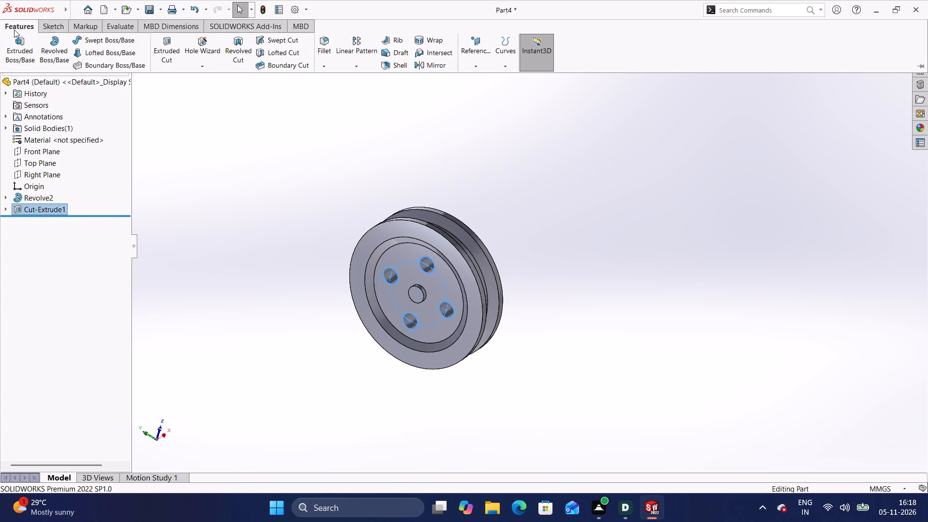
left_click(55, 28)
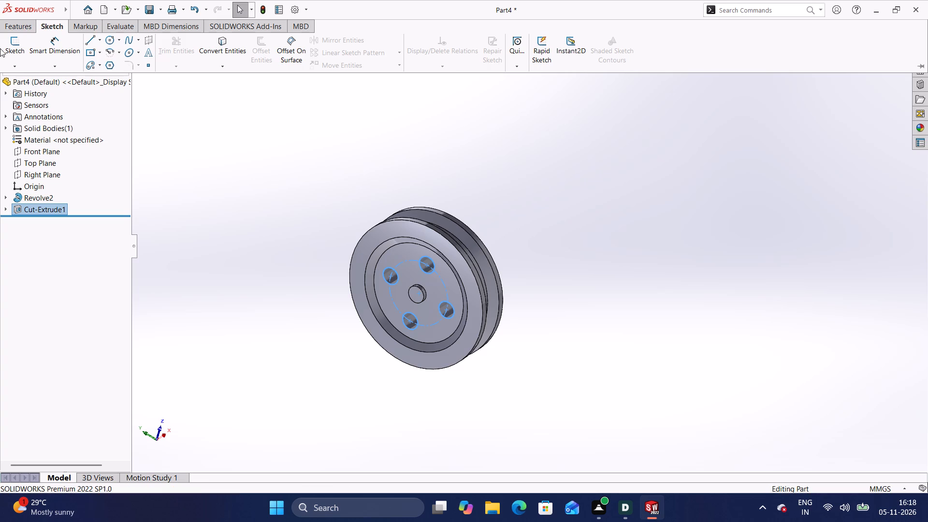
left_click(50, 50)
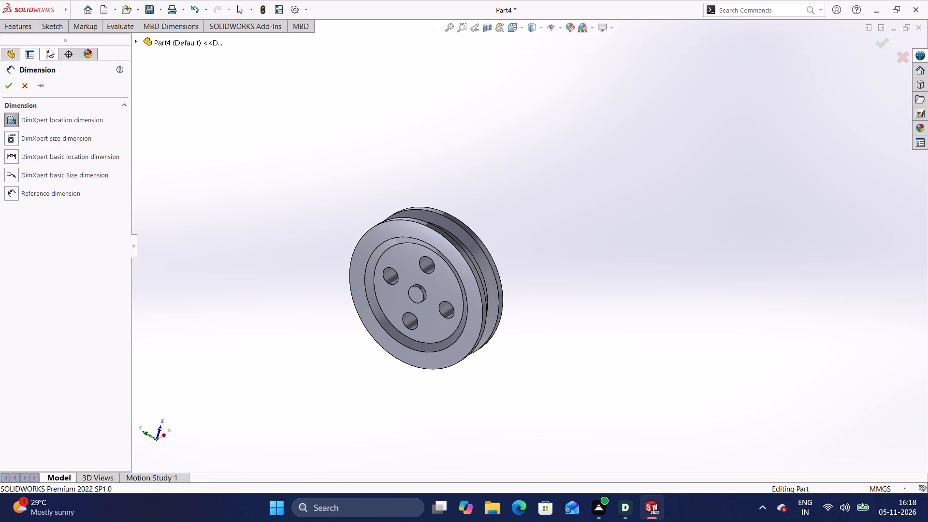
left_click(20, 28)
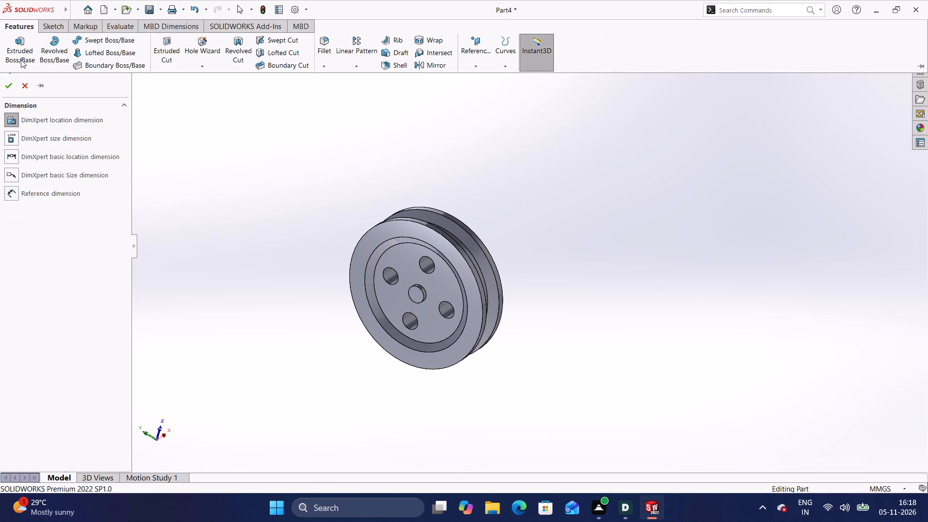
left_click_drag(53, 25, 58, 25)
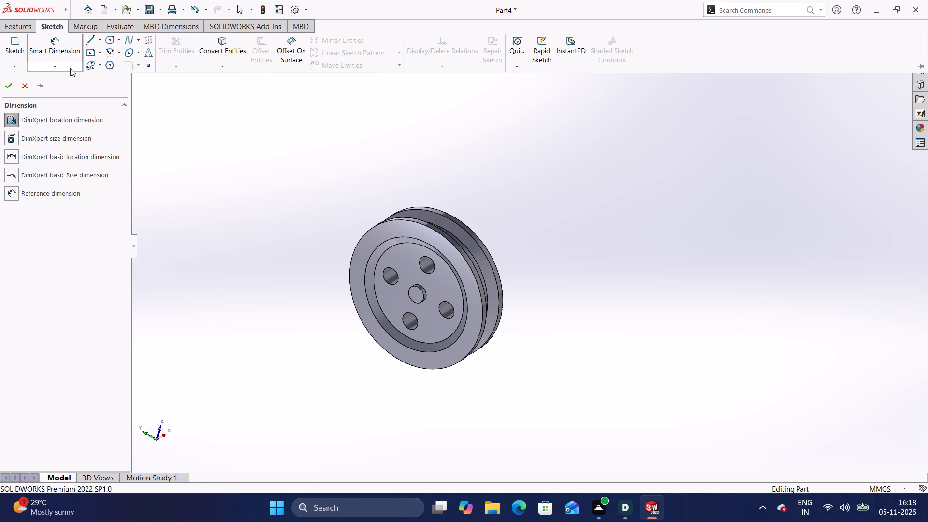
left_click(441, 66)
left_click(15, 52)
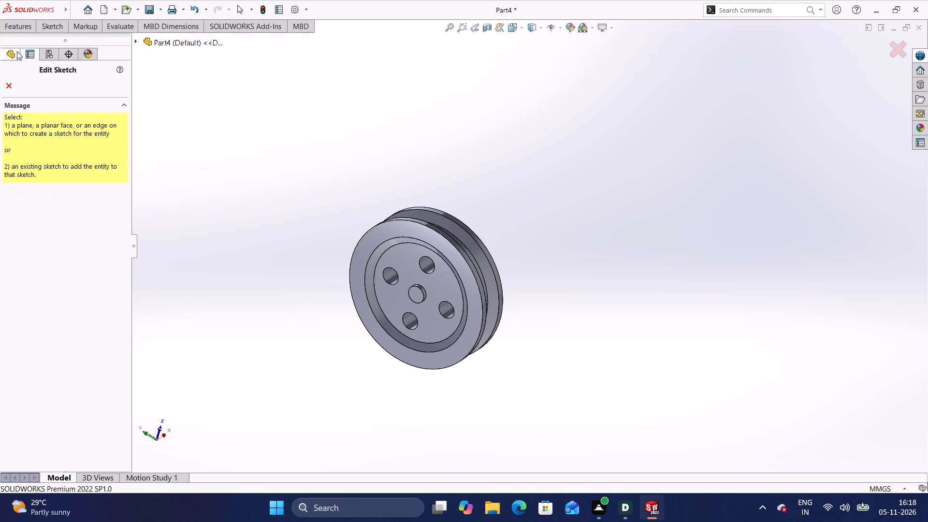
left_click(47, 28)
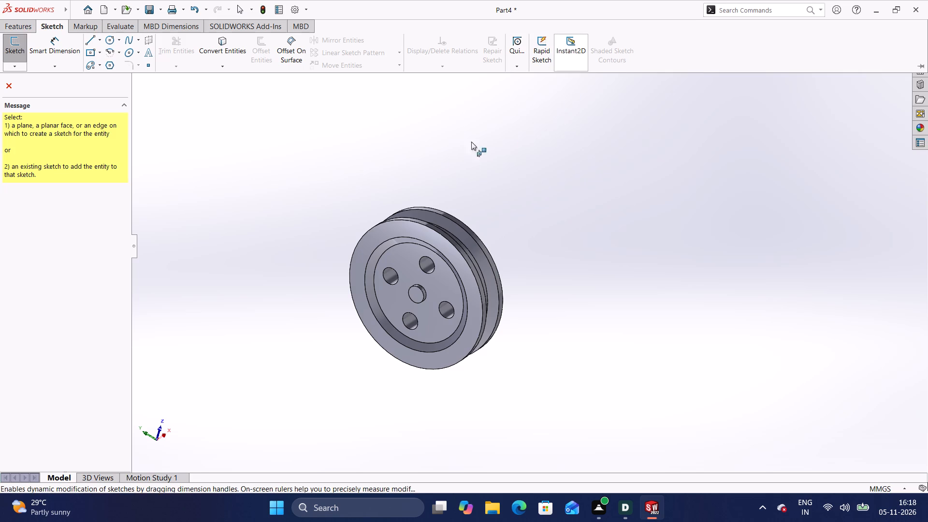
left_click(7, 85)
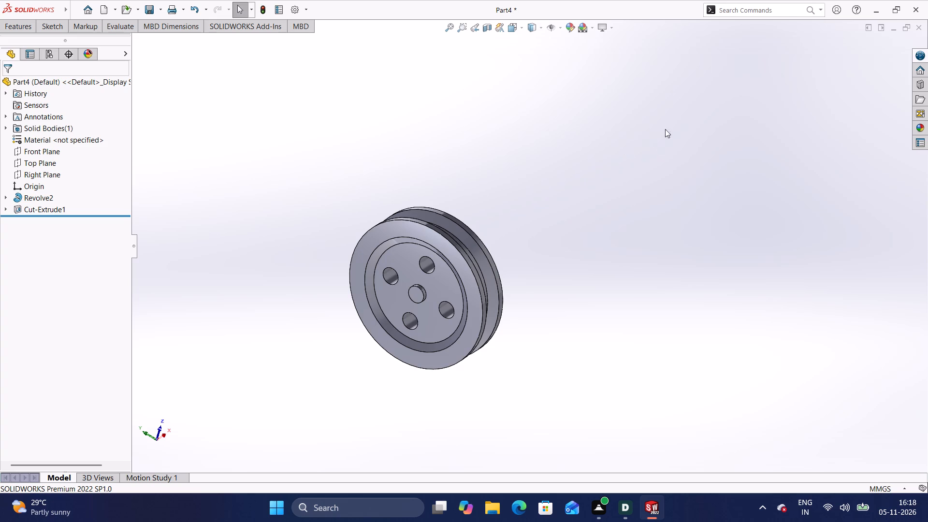
Turn off Shadows In Shaded Mode for the pulley view.
left_click(614, 26)
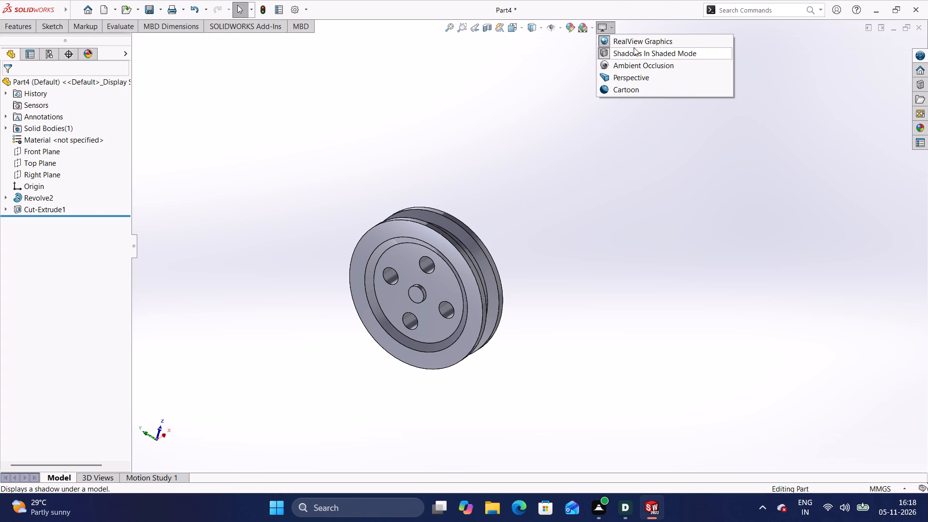
left_click(637, 51)
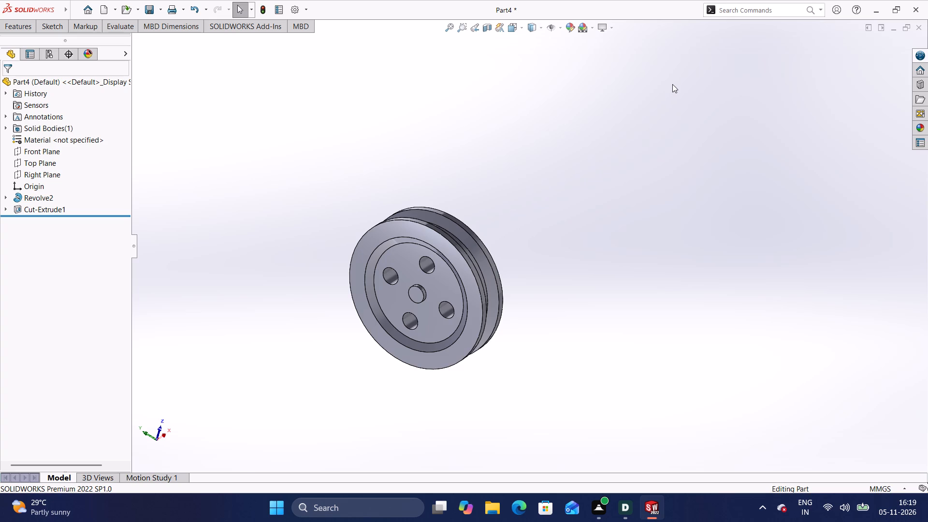
Browse the appearance, scene and decal libraries, comparing the polished bronze and polished copper finishes among the metals.
left_click(918, 130)
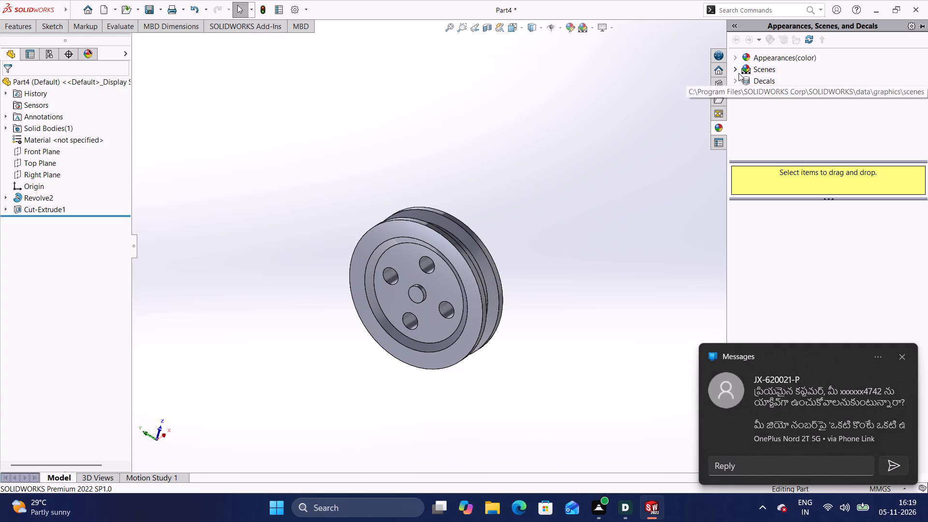
left_click(773, 55)
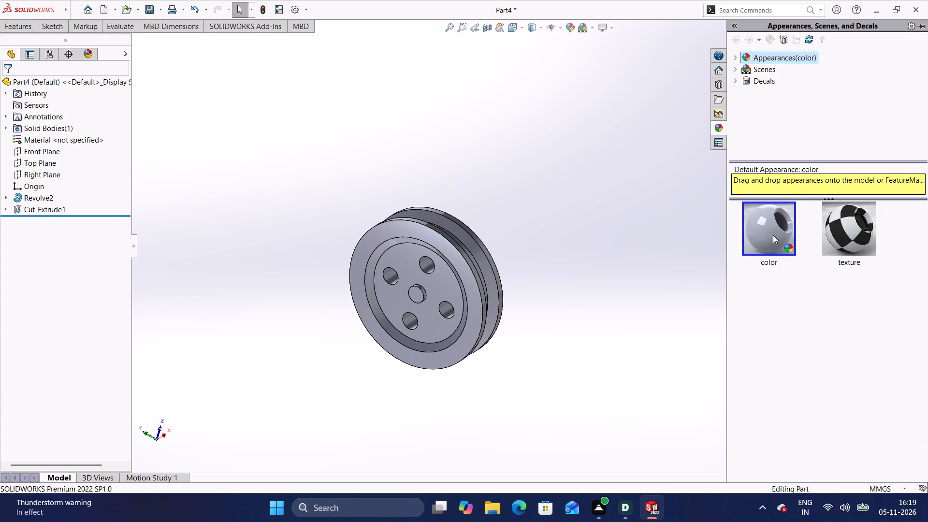
left_click(773, 235)
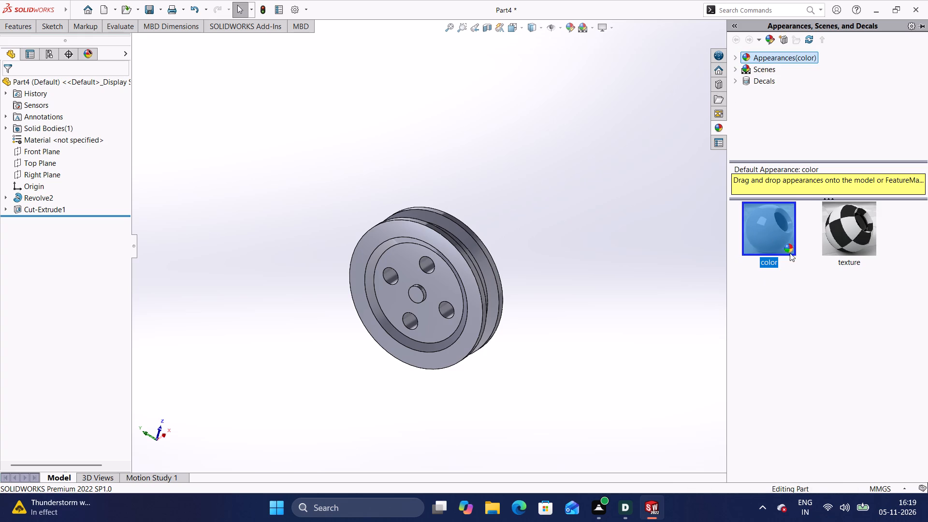
left_click(858, 229)
left_click(783, 239)
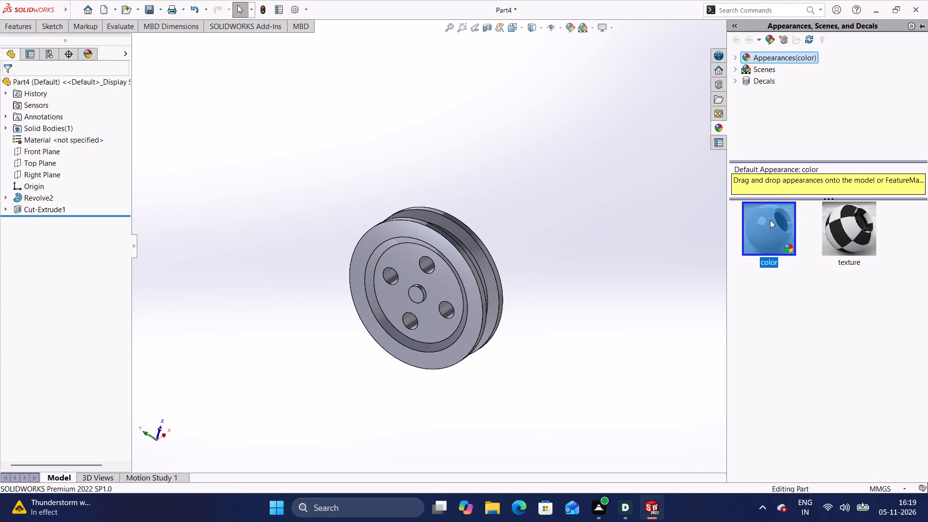
left_click(764, 69)
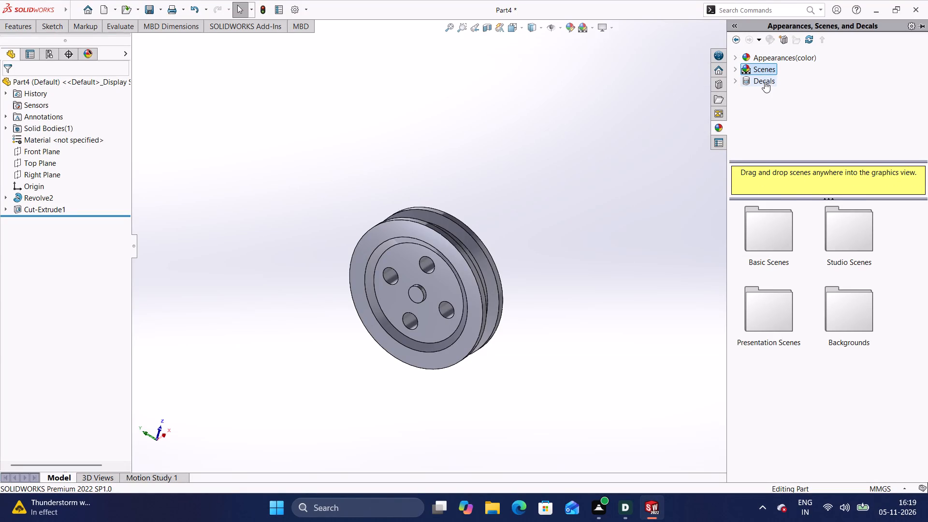
left_click(765, 82)
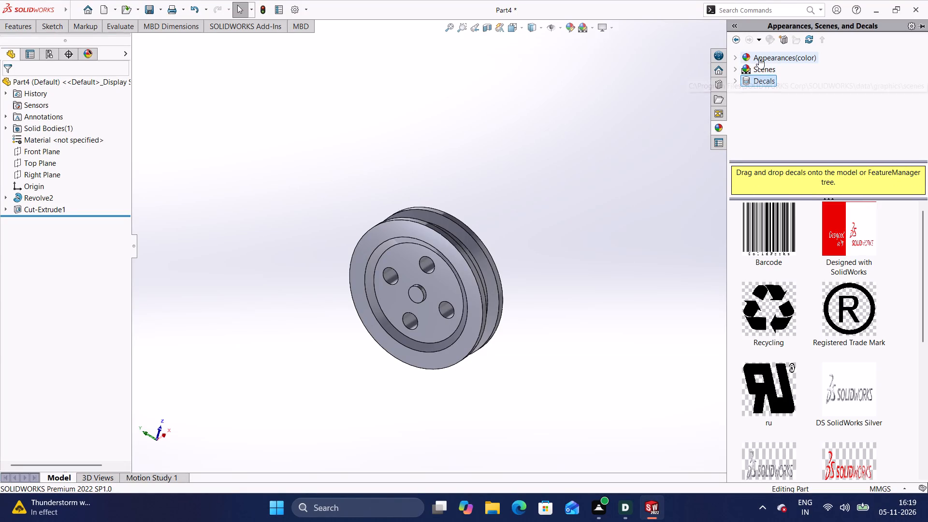
left_click(759, 57)
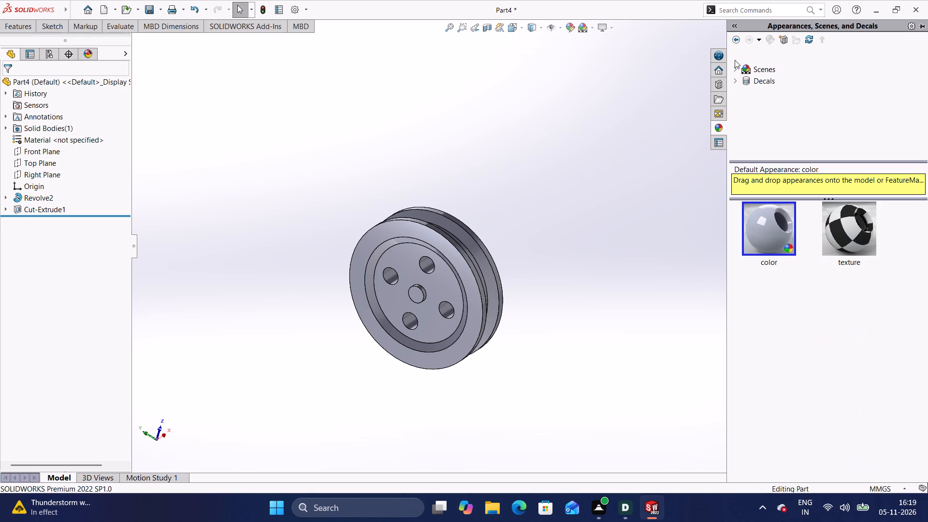
left_click(735, 60)
left_click(763, 82)
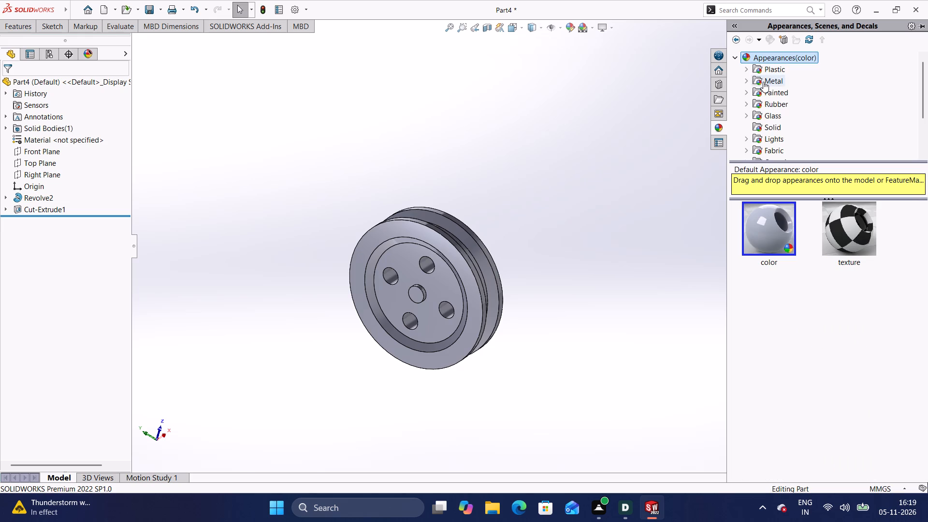
left_click(843, 315)
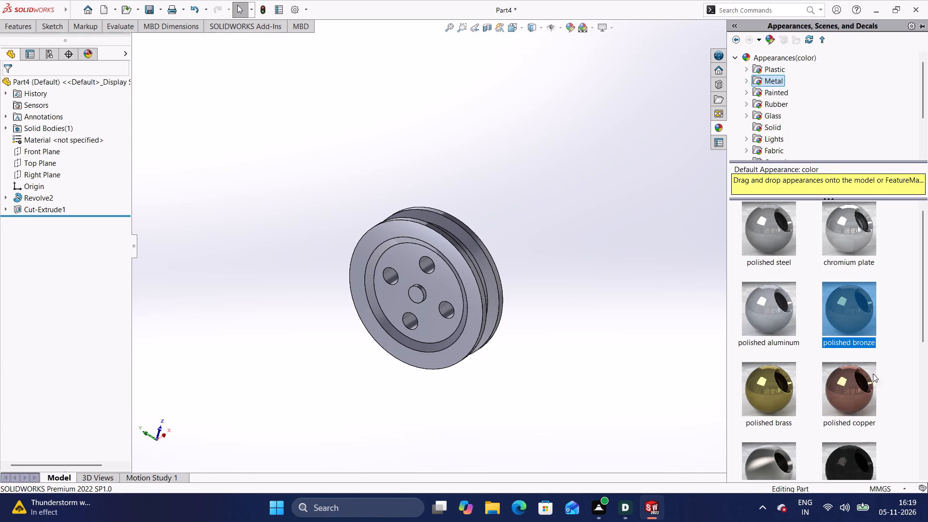
left_click(845, 390)
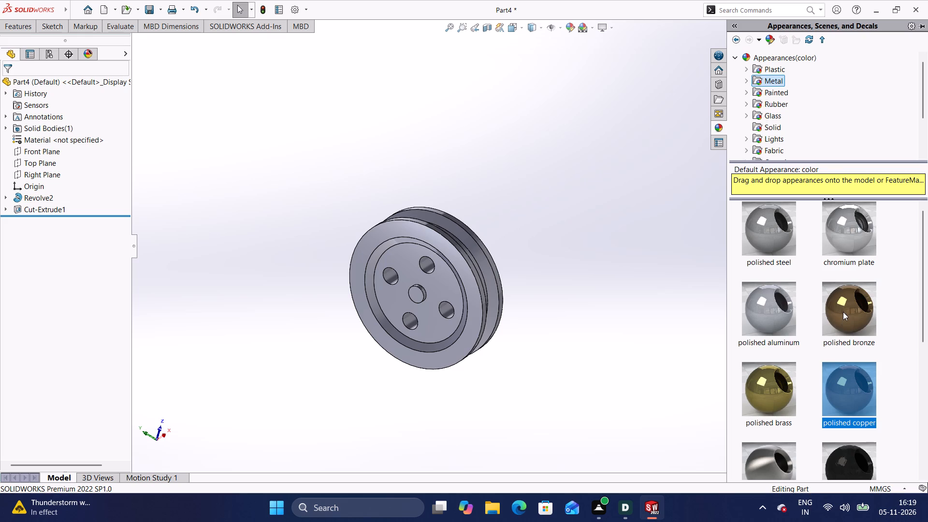
left_click(843, 311)
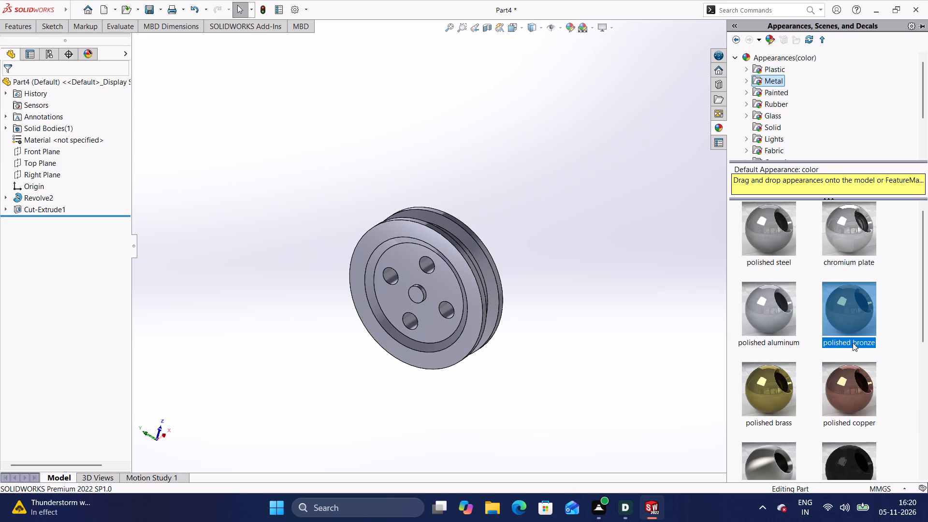
scroll(840, 359, "down", 1)
left_click(844, 281)
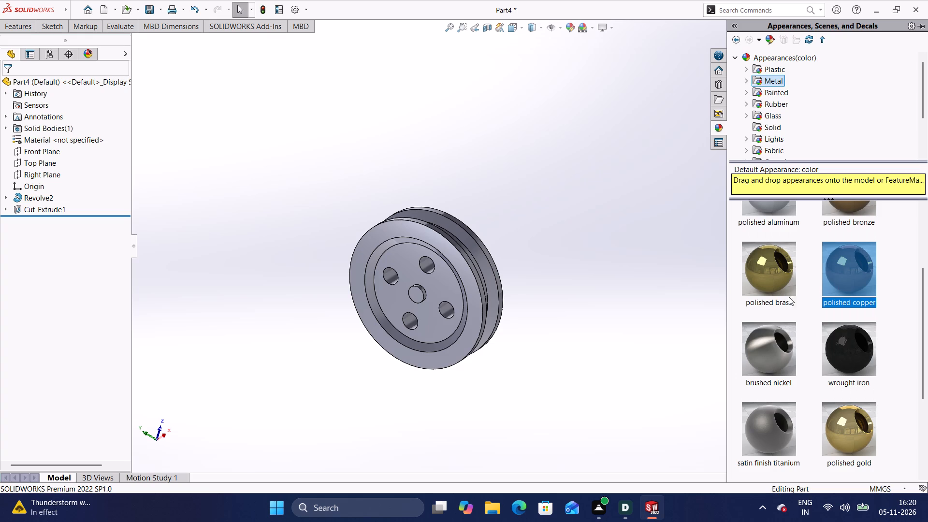
left_click(834, 279)
left_click(685, 300)
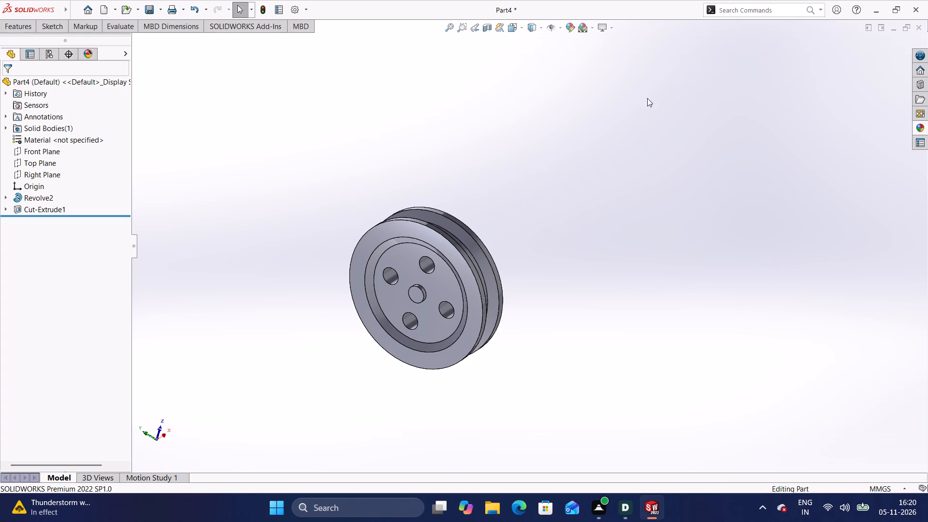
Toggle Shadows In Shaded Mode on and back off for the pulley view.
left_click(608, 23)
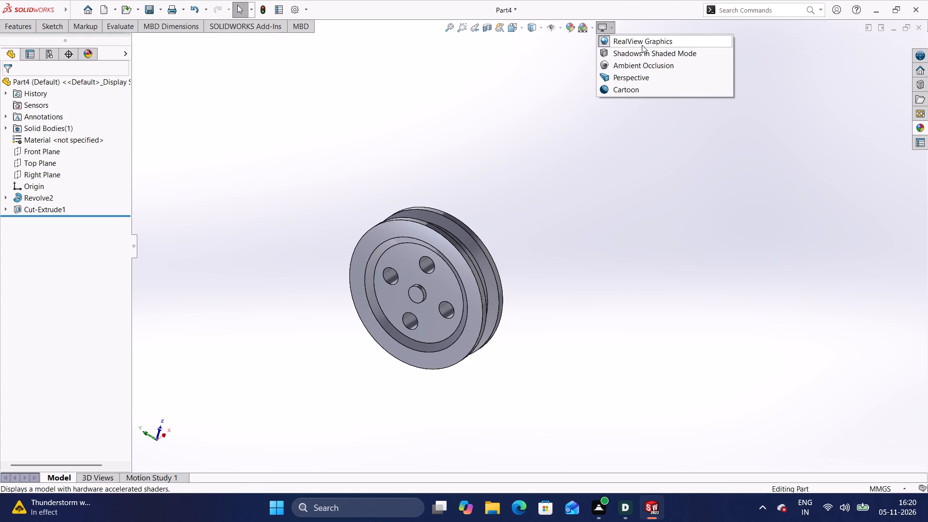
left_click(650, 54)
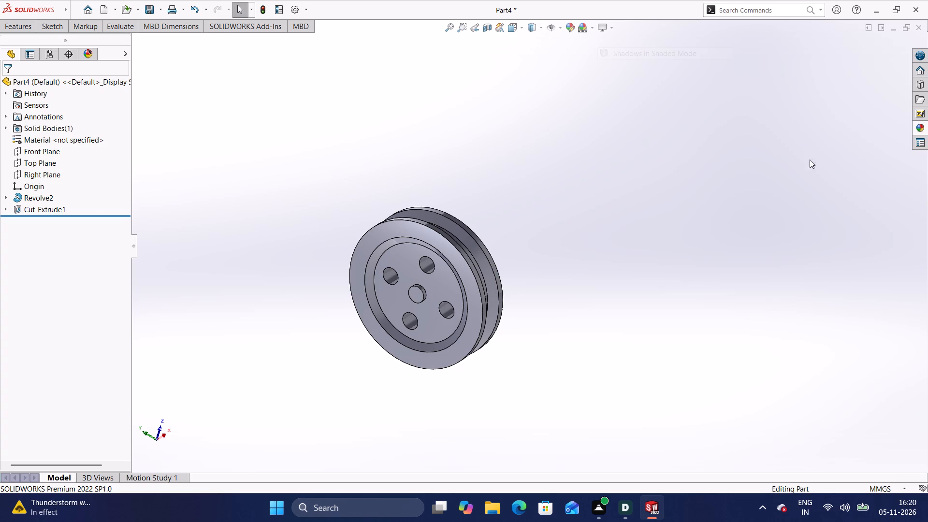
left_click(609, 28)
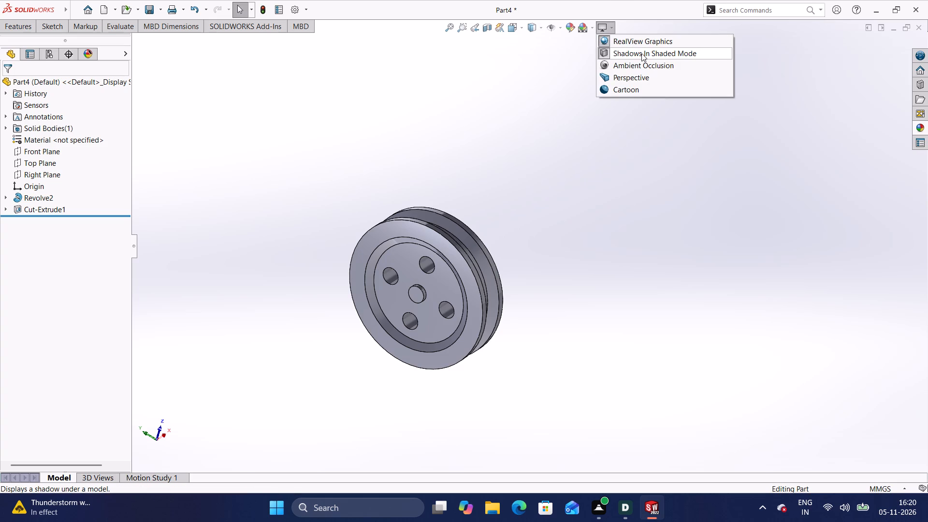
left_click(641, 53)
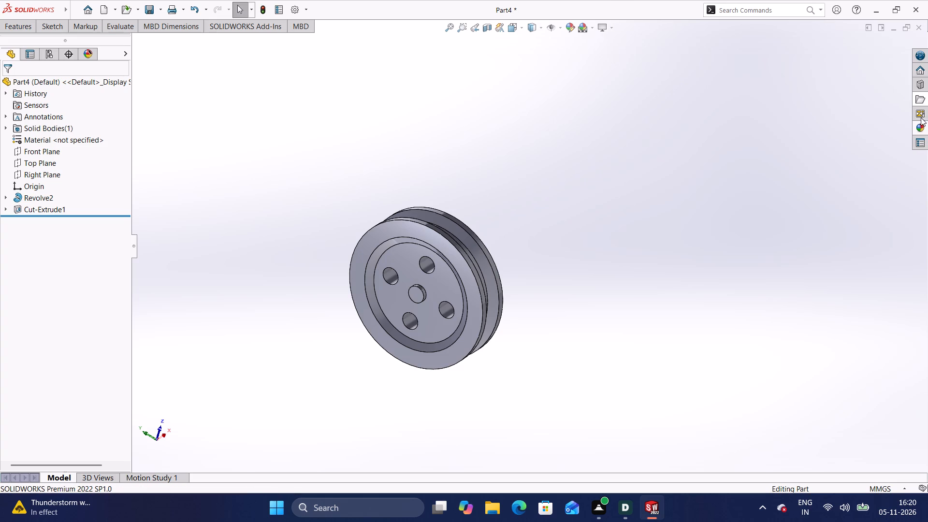
Apply the polished bronze metal appearance to the whole pulley wheel.
left_click(924, 126)
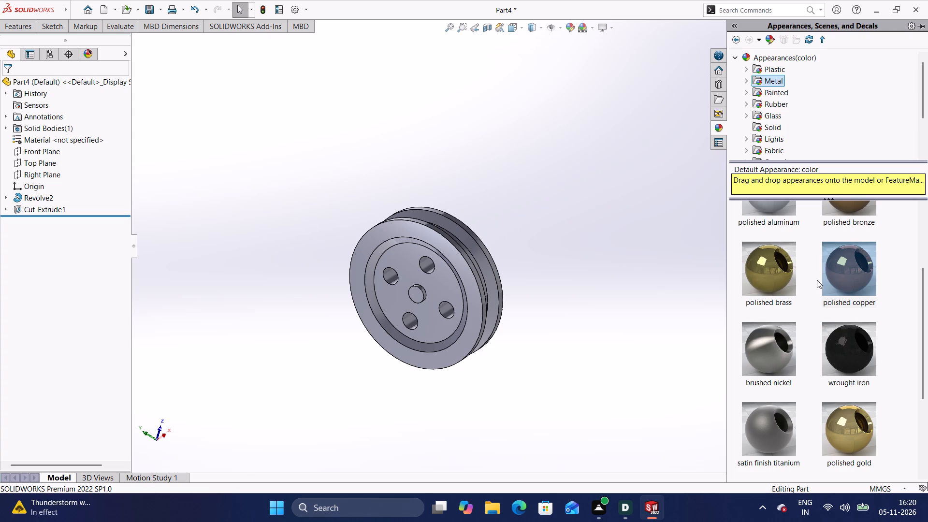
left_click(838, 221)
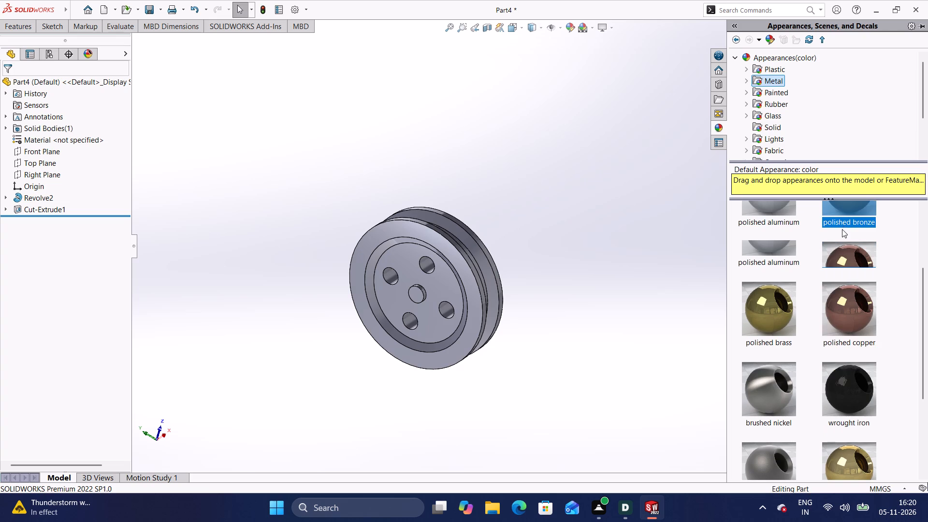
left_click(860, 311)
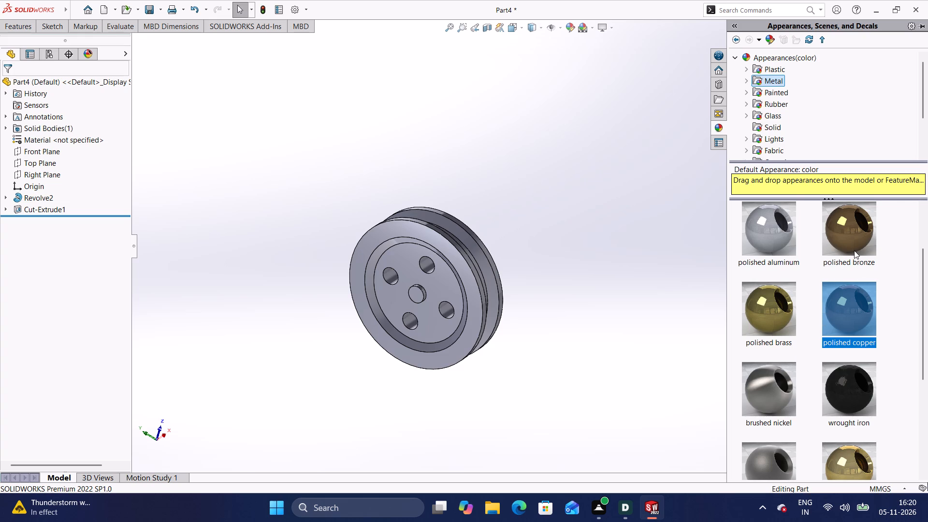
scroll(854, 250, "down", 11)
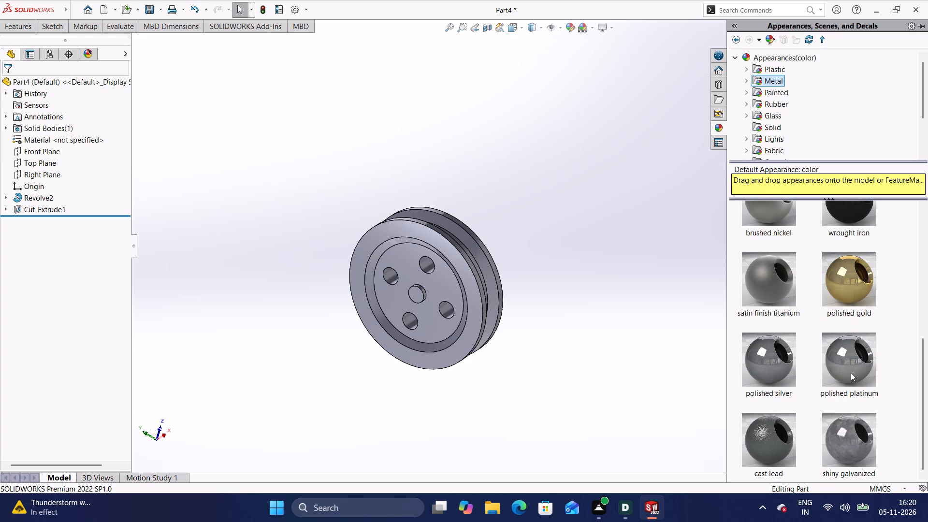
scroll(850, 368, "up", 7)
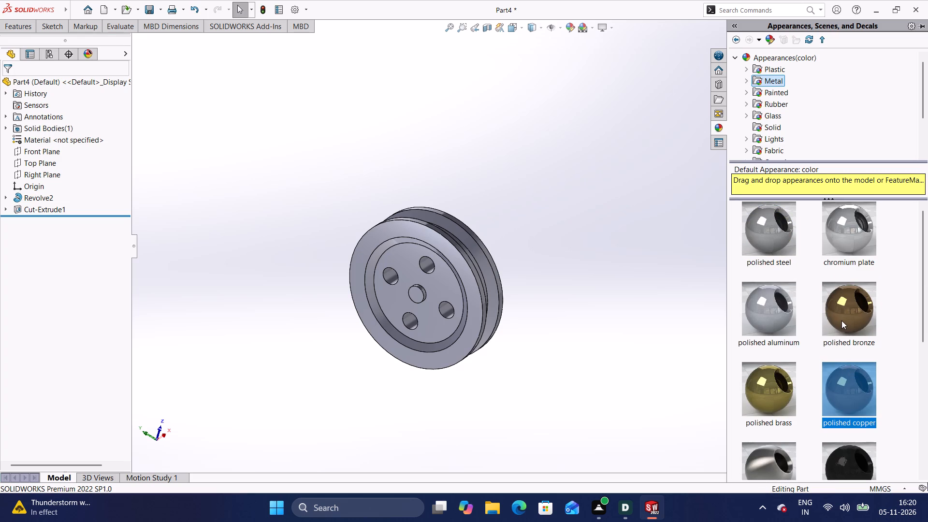
left_click(841, 320)
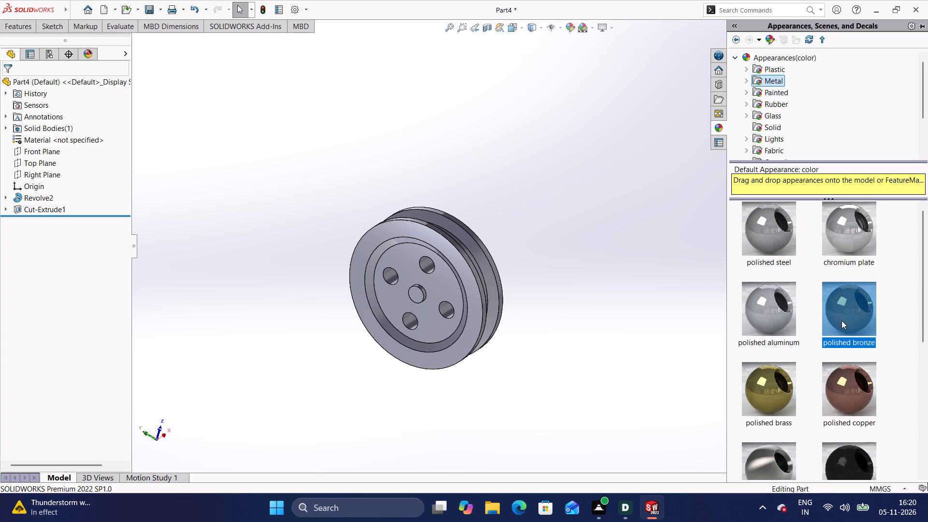
double_click(842, 306)
left_click(843, 306)
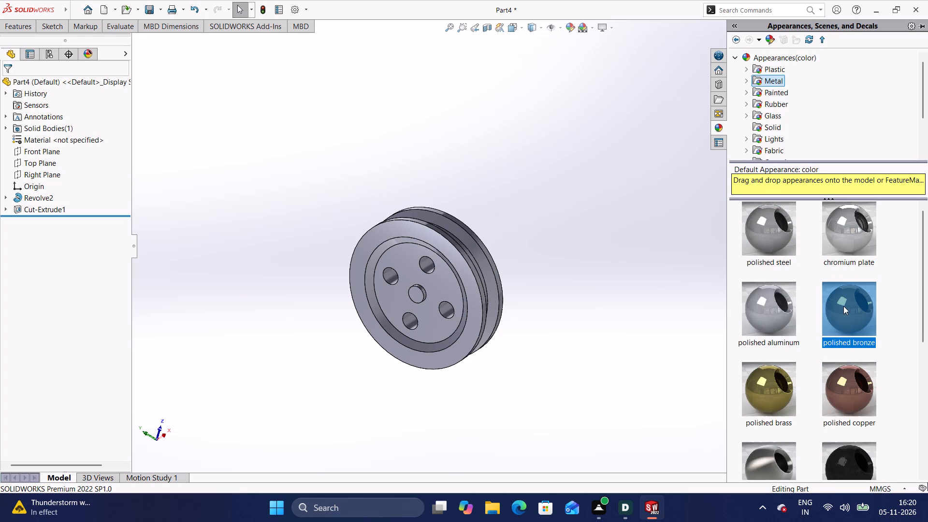
triple_click(843, 306)
left_click(843, 306)
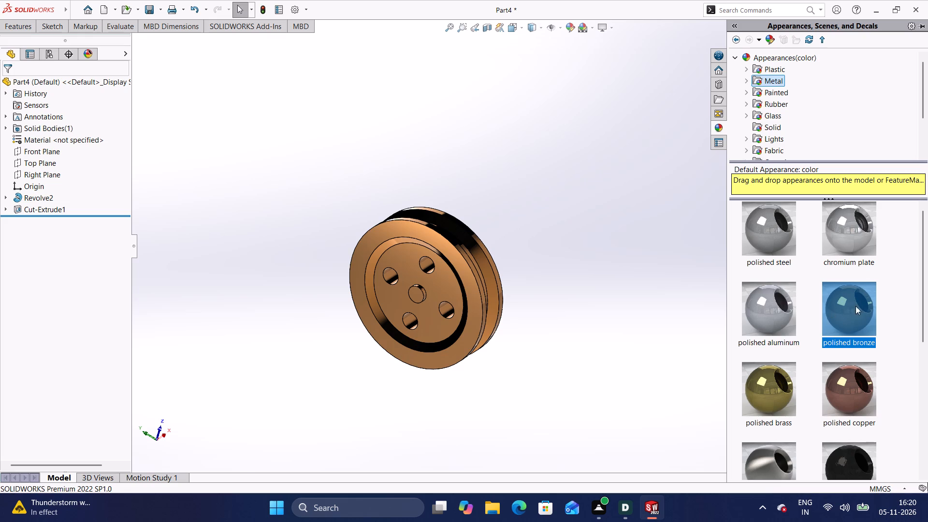
left_click(845, 305)
left_click(850, 236)
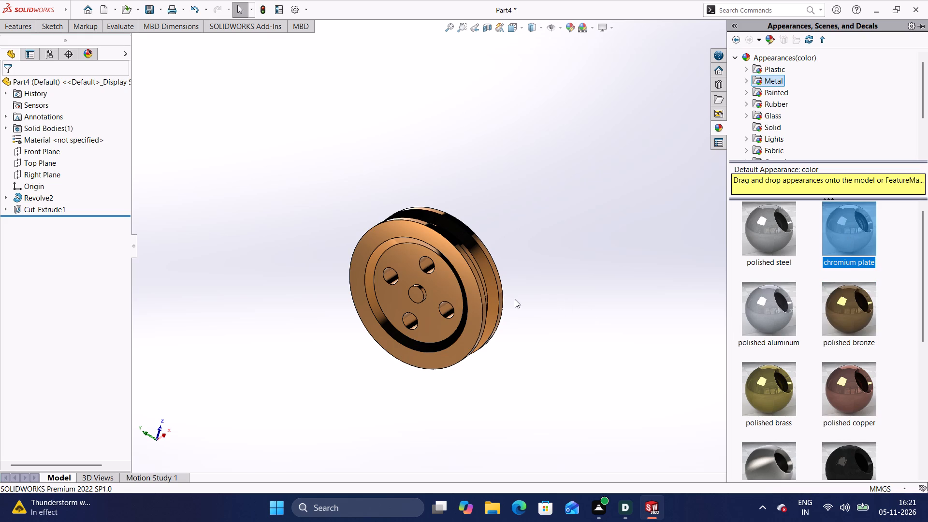
left_click(852, 324)
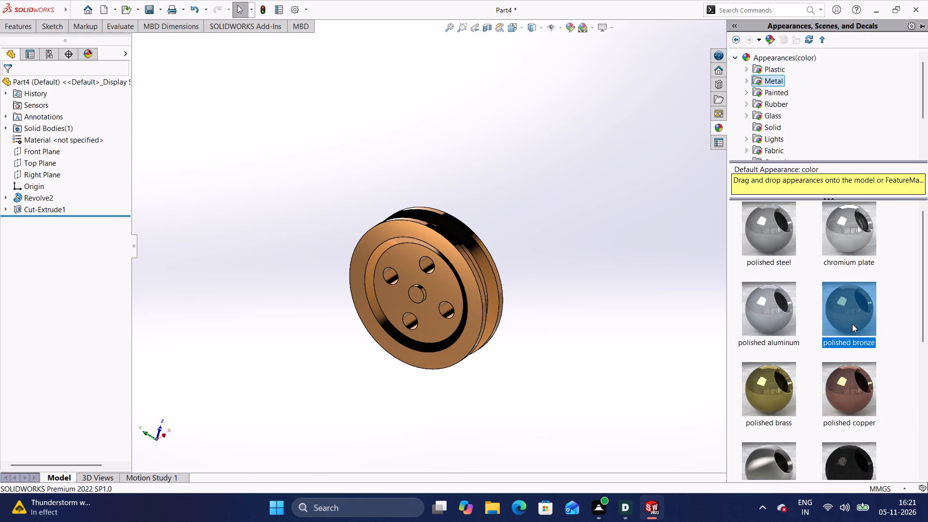
left_click(674, 319)
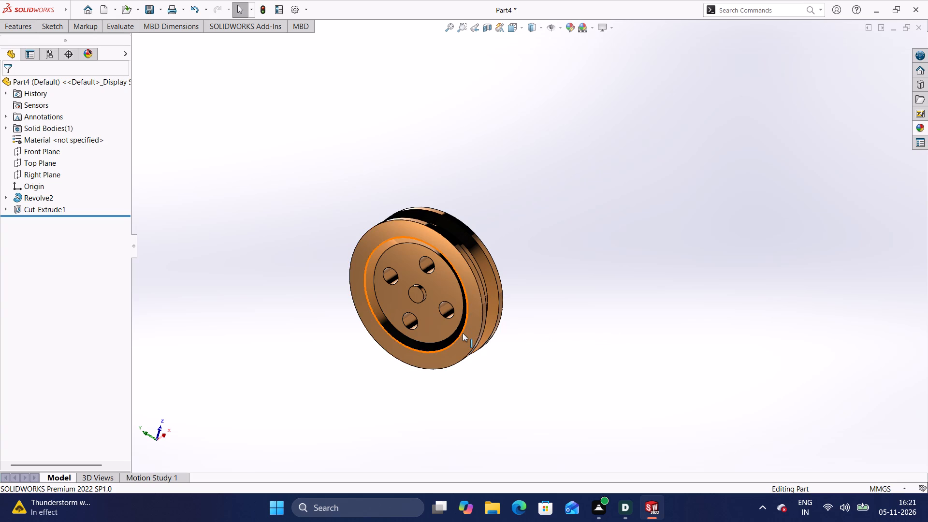
Examine the polished bronze finish on the pulley's faces, rim groove and holes from several angles.
middle_click_drag(484, 375, 626, 273)
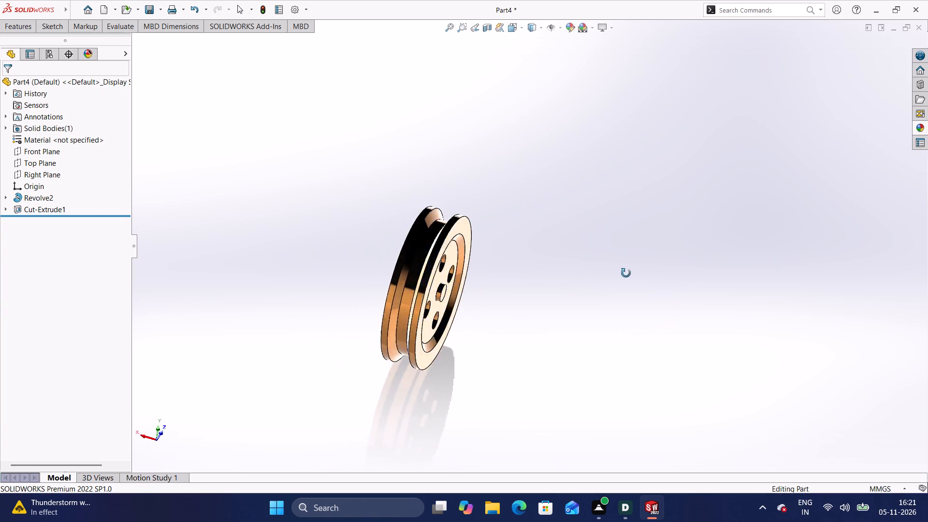
middle_click_drag(626, 273, 594, 213)
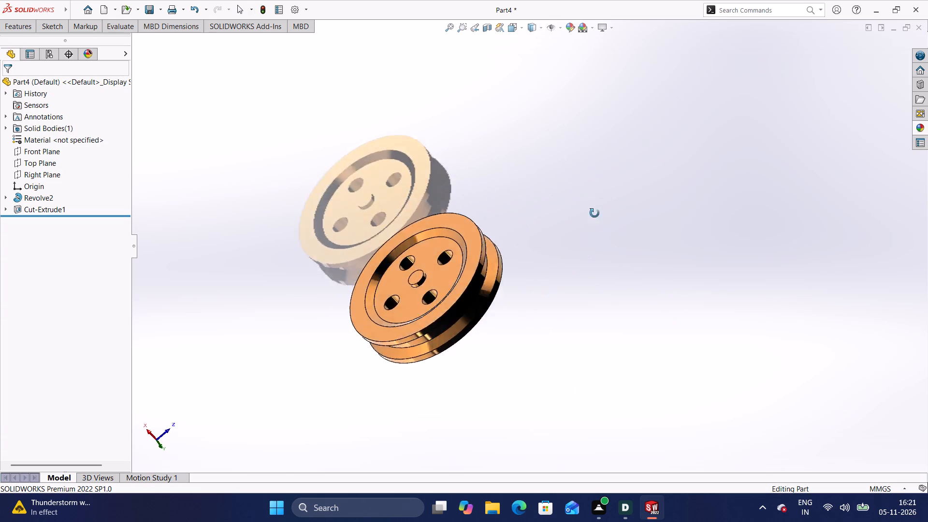
middle_click_drag(594, 213, 456, 270)
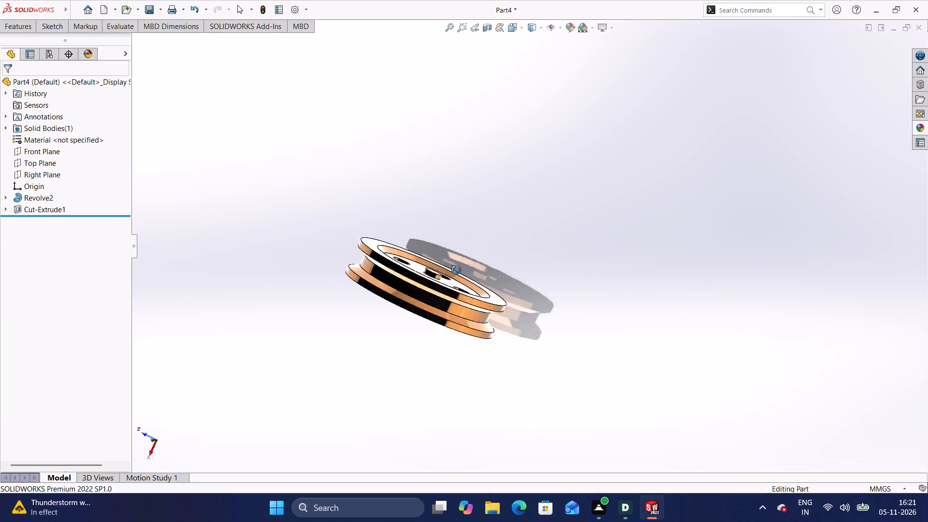
middle_click_drag(456, 270, 475, 375)
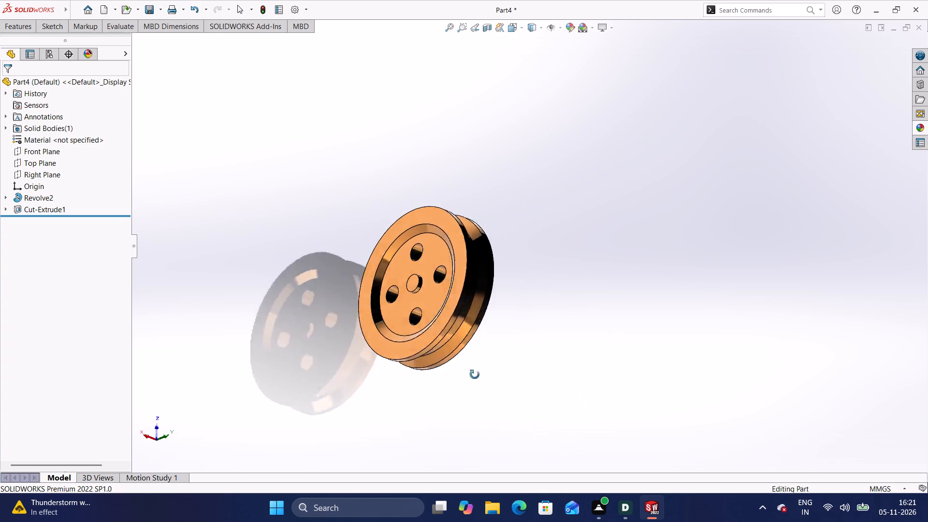
middle_click_drag(475, 375, 433, 406)
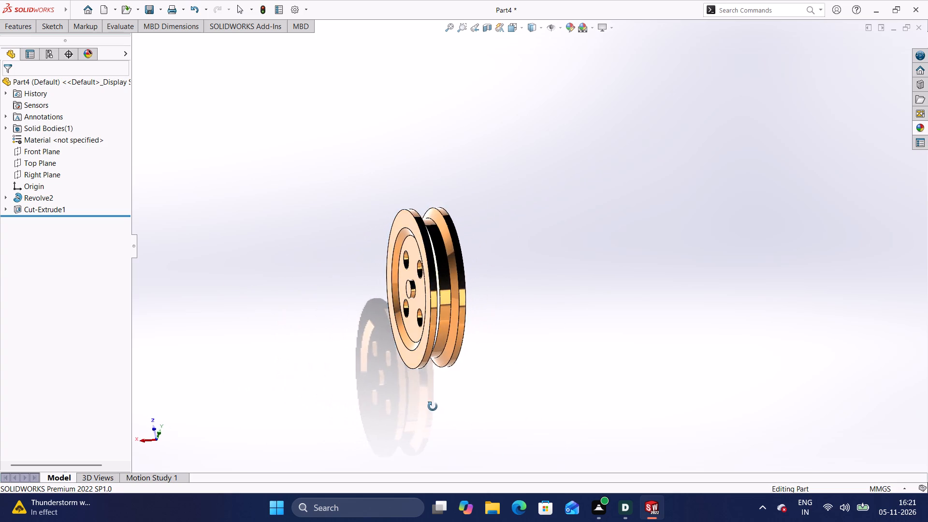
middle_click_drag(433, 406, 630, 277)
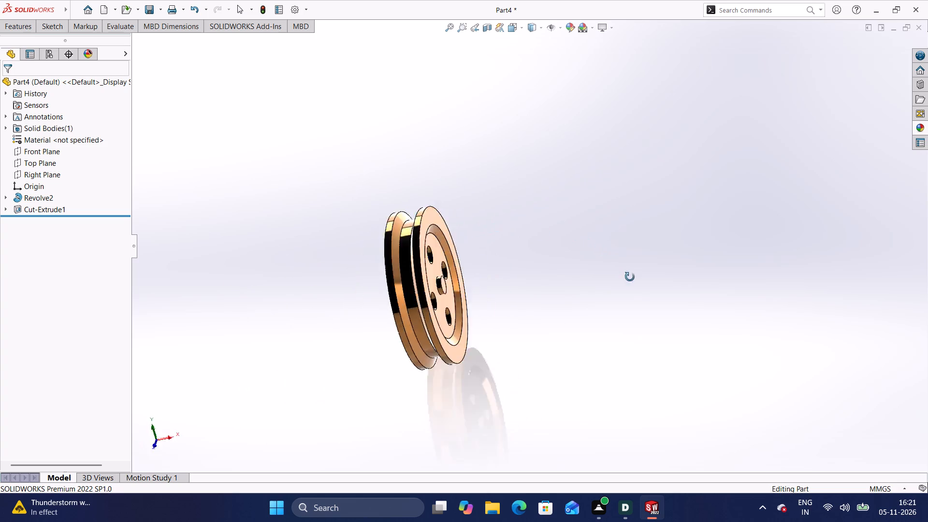
middle_click_drag(630, 277, 752, 285)
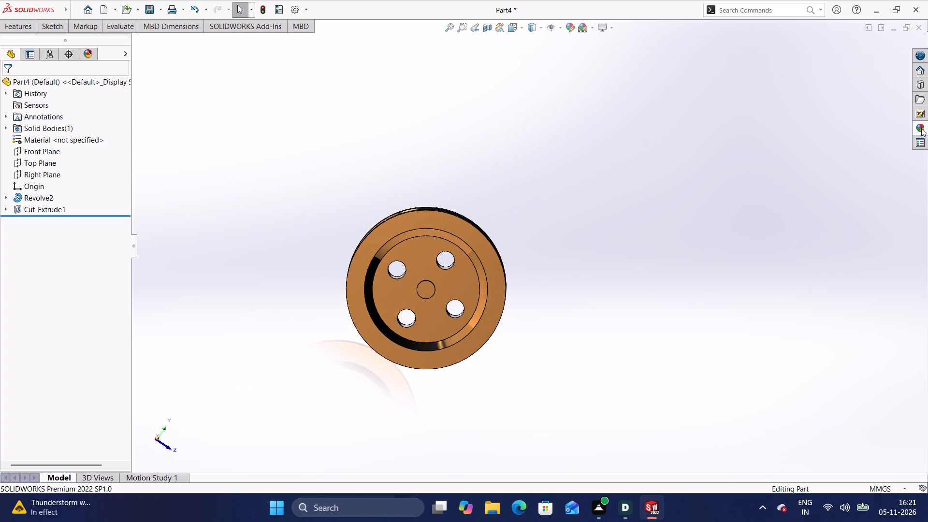
Browse the painted appearances in the appearance library and check candy apple red.
left_click(921, 128)
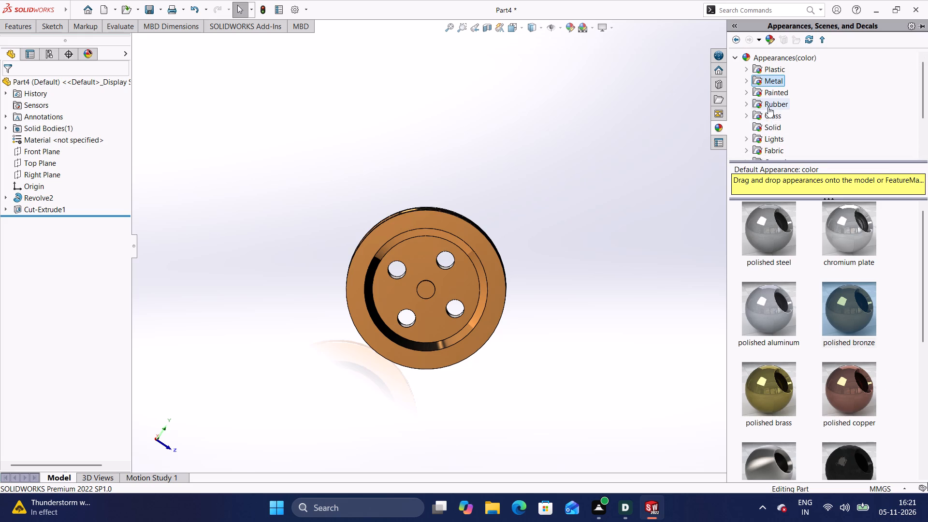
left_click(770, 95)
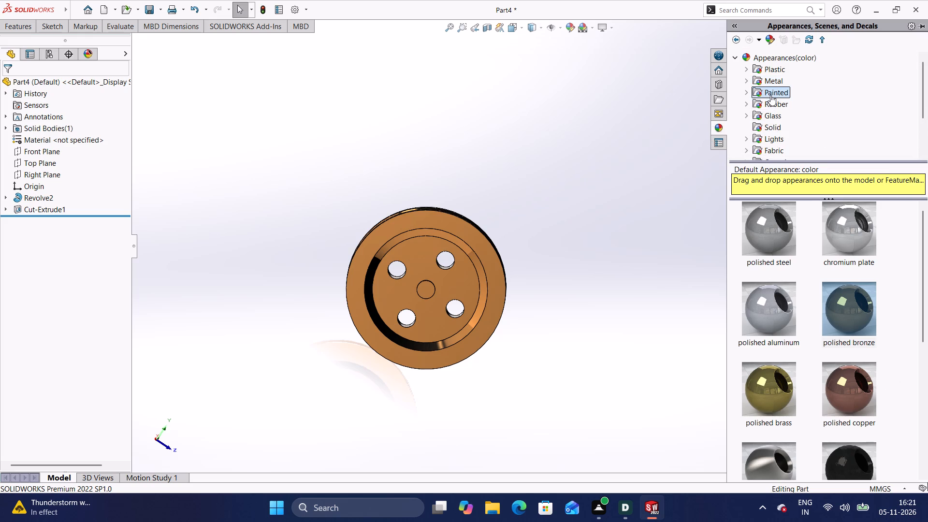
left_click(775, 234)
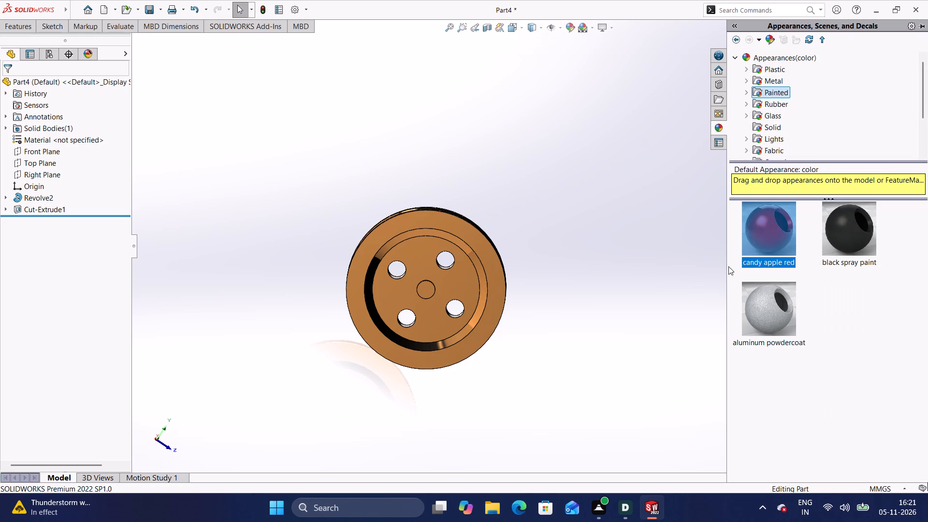
left_click(580, 316)
Turn on Shadows In Shaded Mode for the pulley view.
scroll(580, 316, "down", 1)
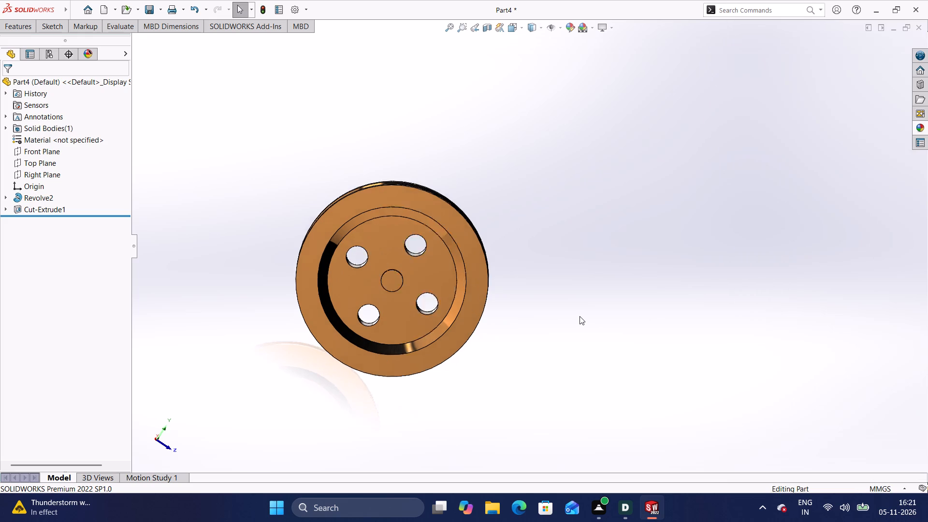
scroll(580, 316, "down", 1)
middle_click(580, 316)
scroll(455, 329, "down", 3)
scroll(449, 332, "up", 5)
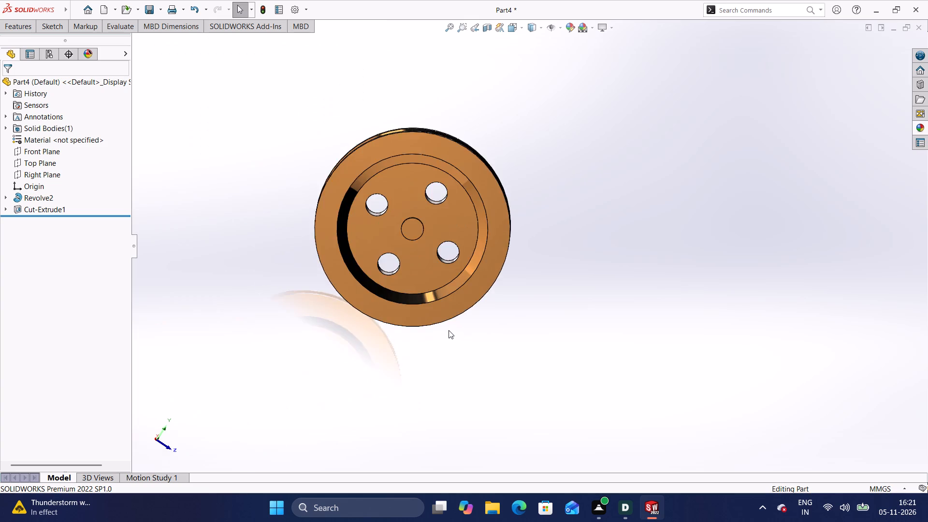
scroll(449, 330, "up", 2)
scroll(605, 286, "down", 1)
middle_click_drag(605, 286, 536, 360)
left_click(604, 29)
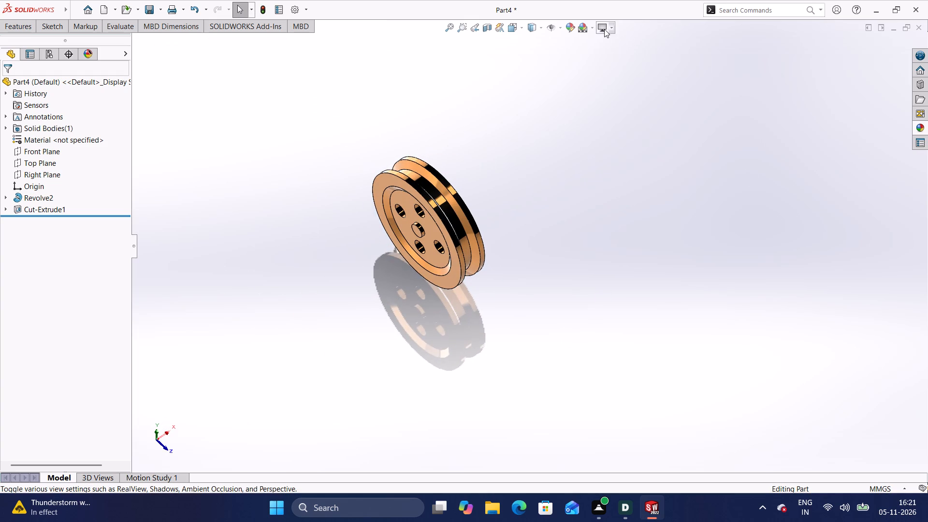
left_click(624, 48)
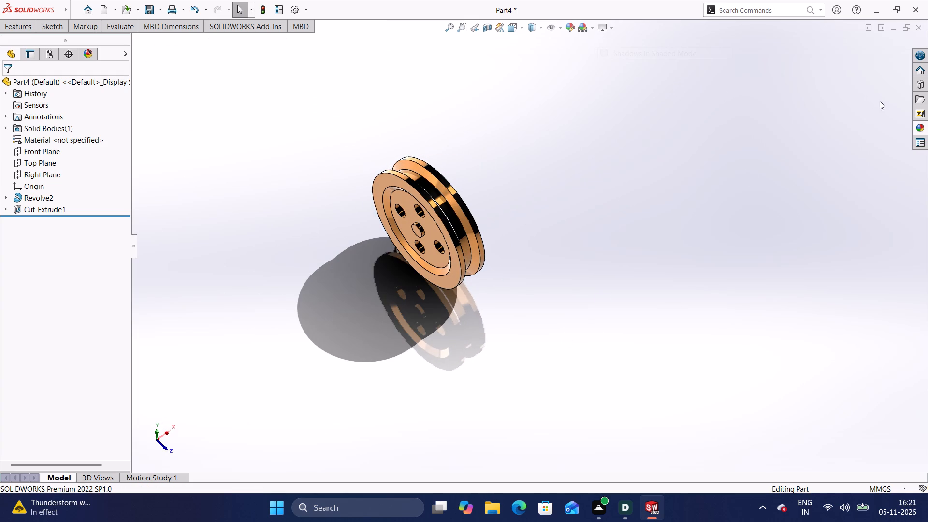
Browse the metal, lights, solid, glass and rubber appearances, returning to polished bronze among the metals.
left_click(916, 126)
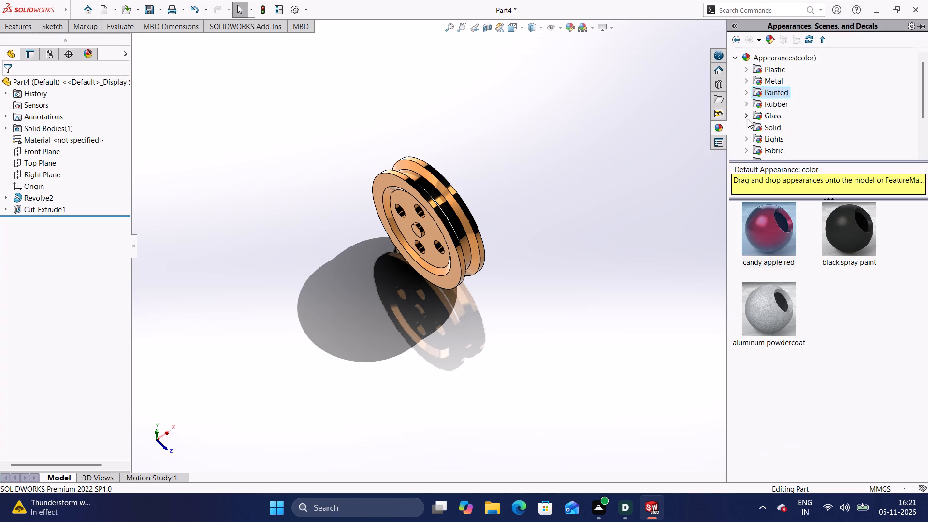
left_click(768, 81)
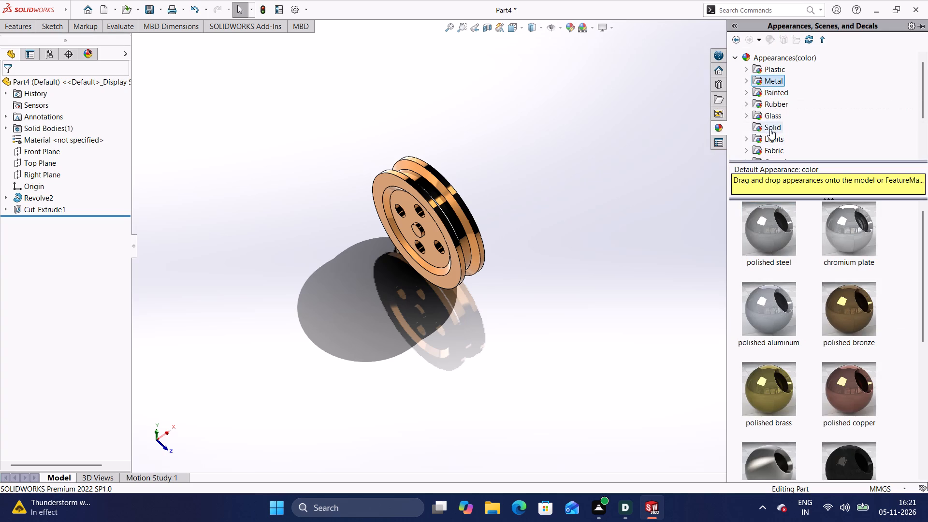
left_click(769, 121)
left_click(773, 141)
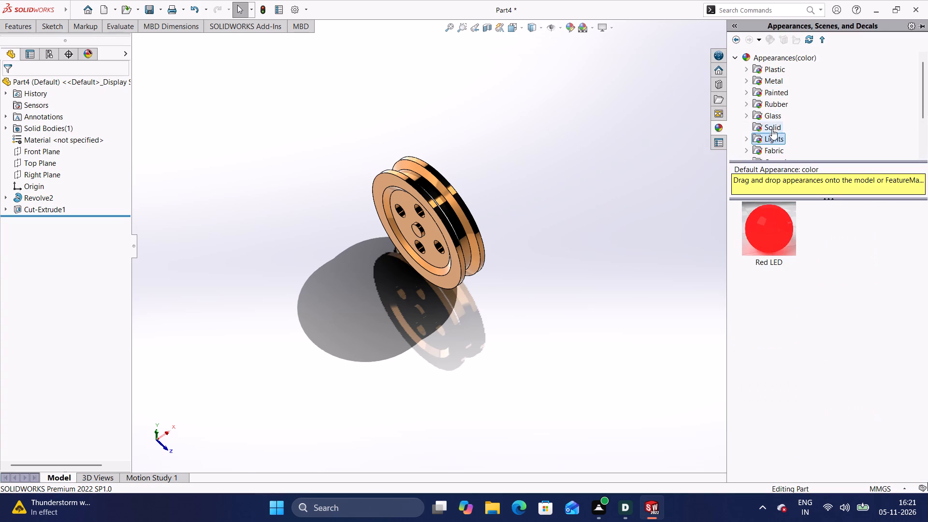
left_click(771, 126)
left_click(771, 115)
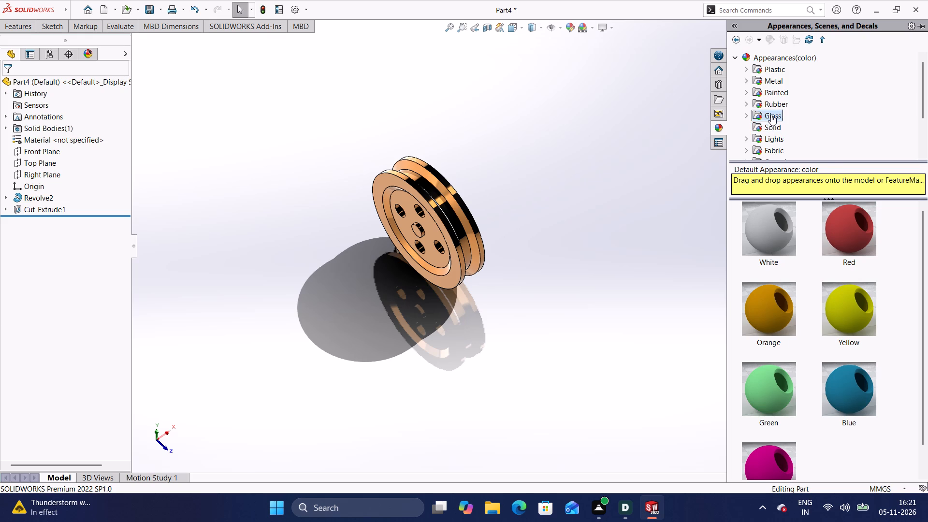
left_click(770, 105)
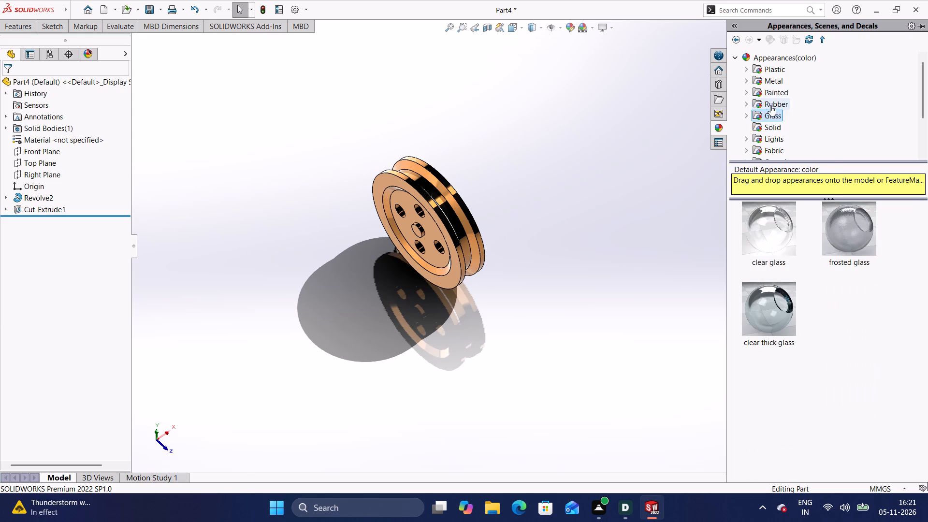
left_click(770, 86)
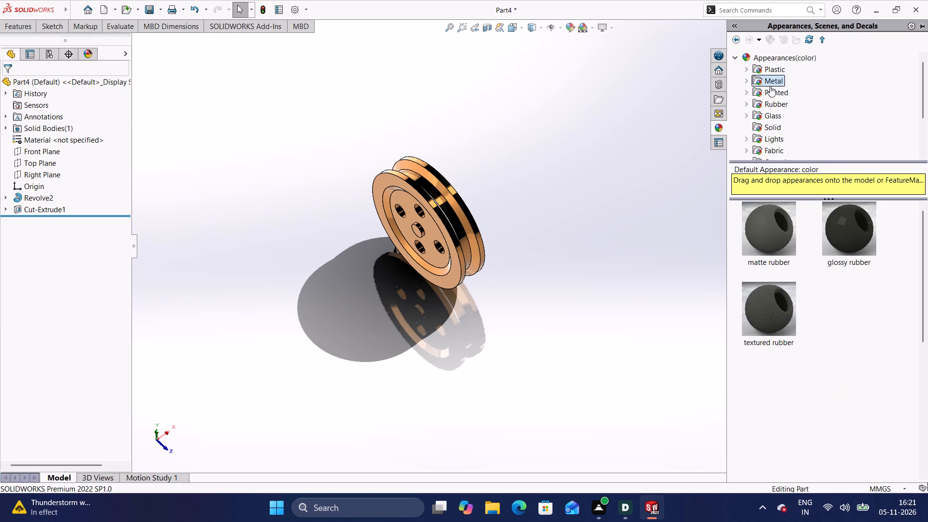
scroll(814, 269, "down", 10)
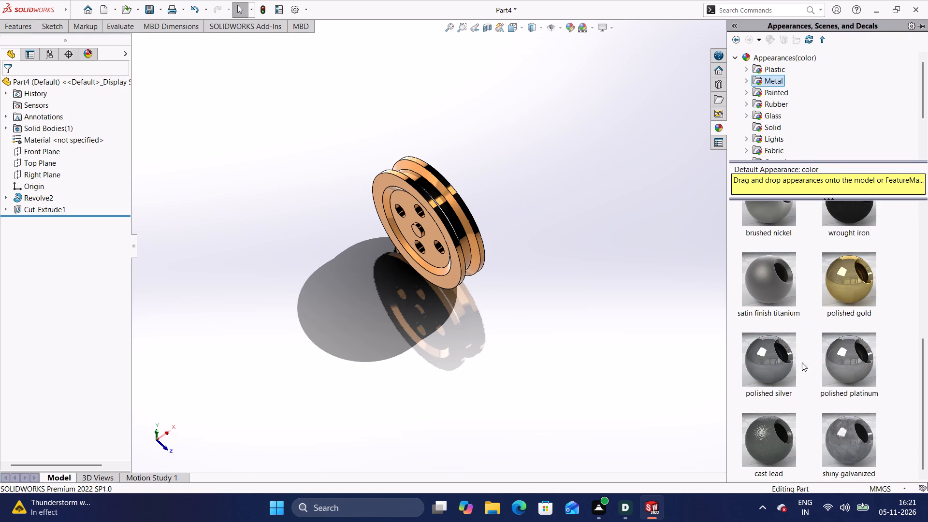
scroll(836, 261, "up", 7)
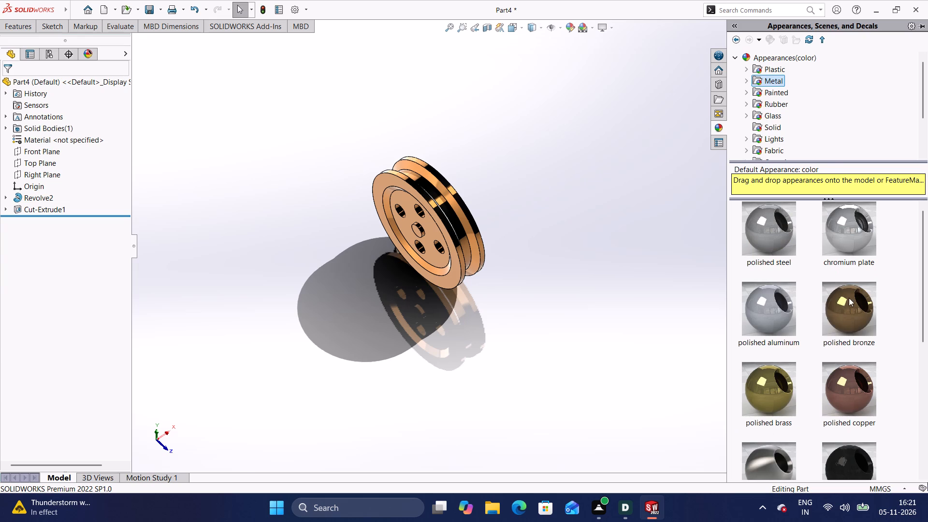
left_click(852, 308)
left_click(607, 315)
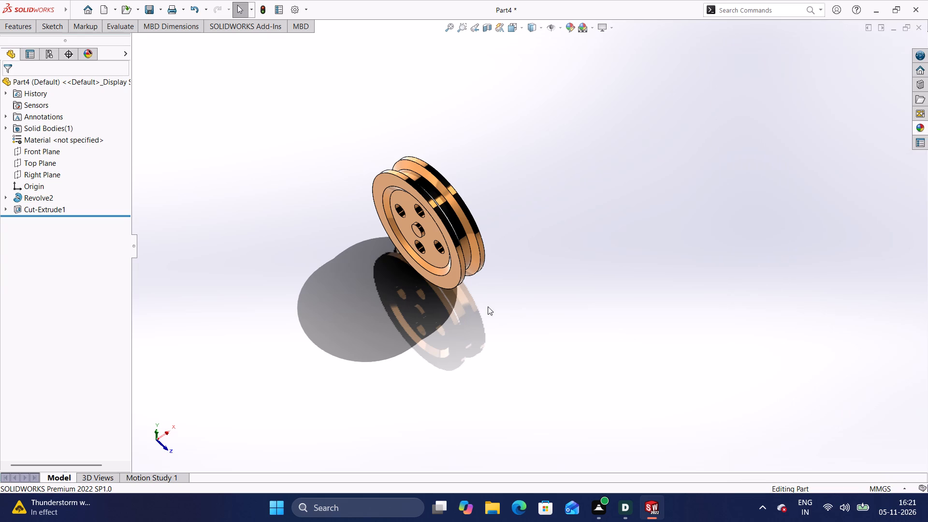
Examine the bronze pulley with its shadow and reflection from all sides, including both faces and the rim groove.
middle_click_drag(464, 302, 617, 290)
scroll(464, 302, "down", 1)
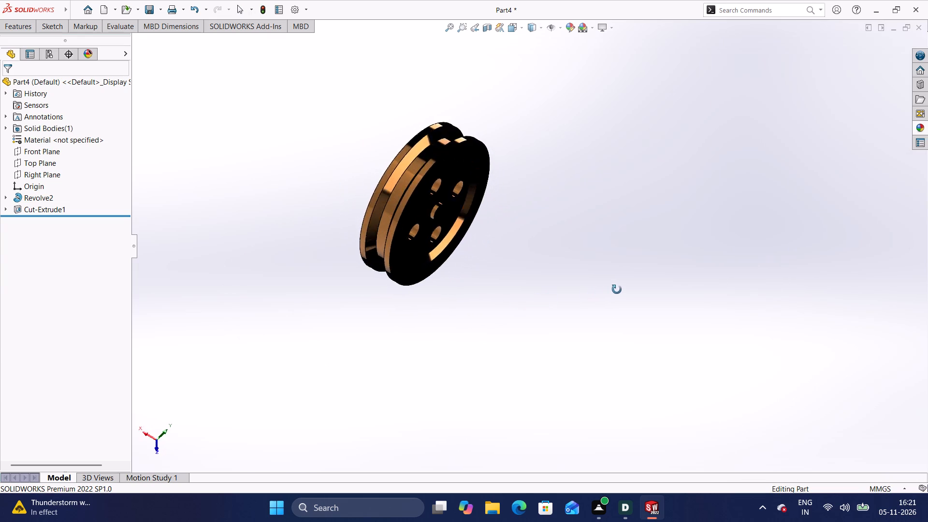
middle_click_drag(617, 290, 428, 312)
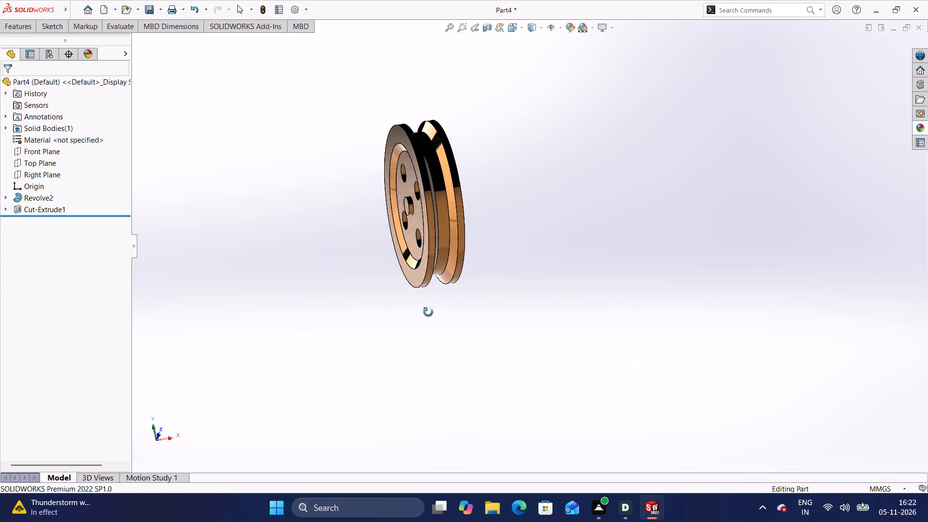
middle_click_drag(428, 312, 466, 291)
middle_click_drag(458, 216, 461, 220)
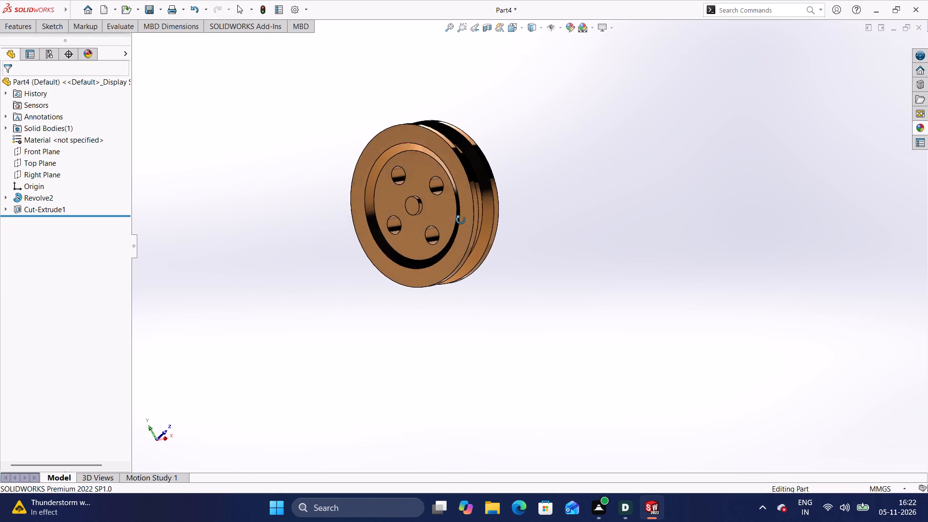
middle_click_drag(461, 220, 479, 361)
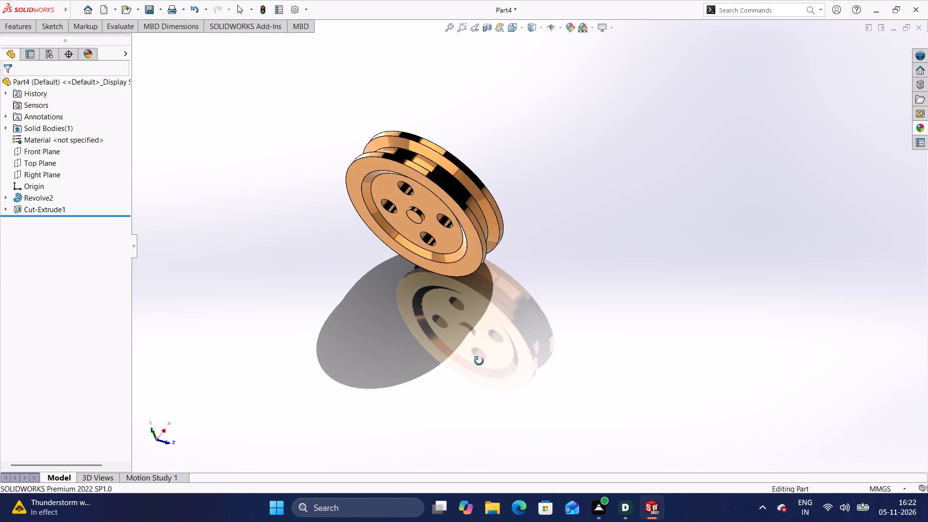
middle_click_drag(479, 361, 582, 334)
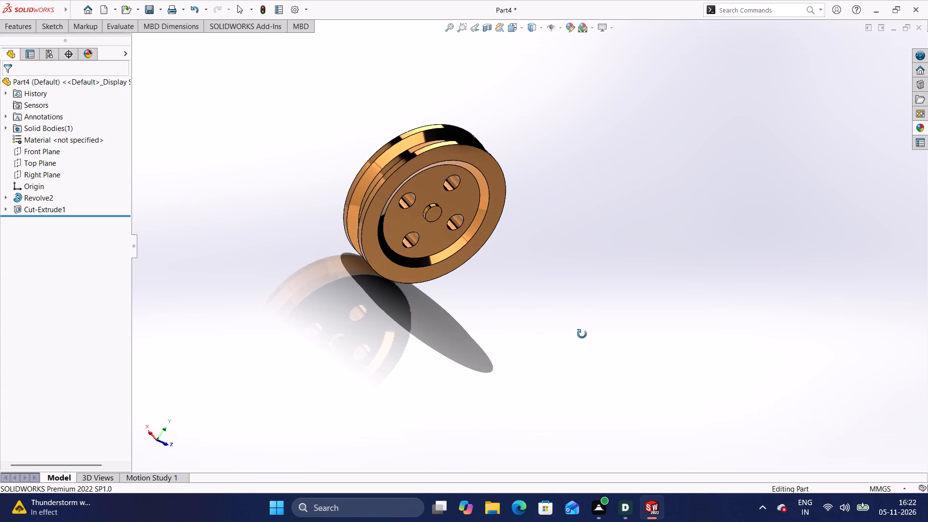
middle_click_drag(582, 334, 406, 175)
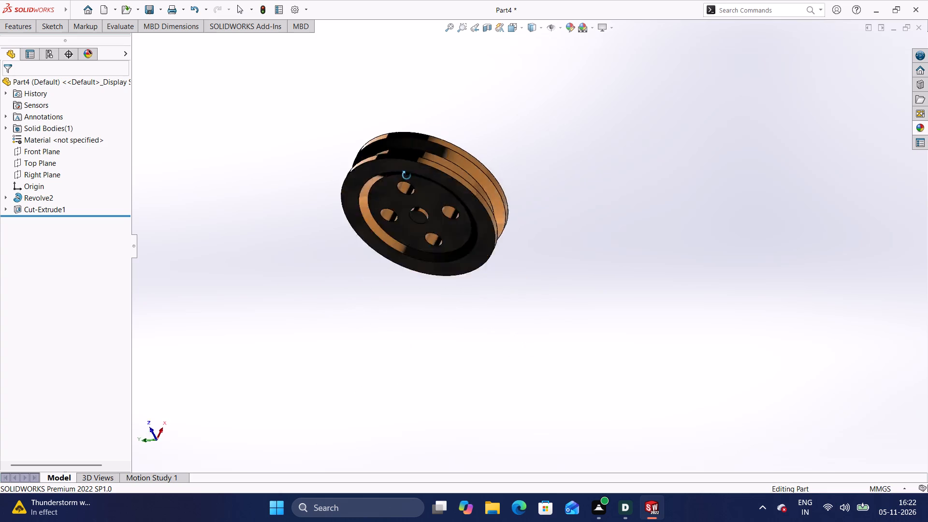
middle_click_drag(406, 175, 549, 362)
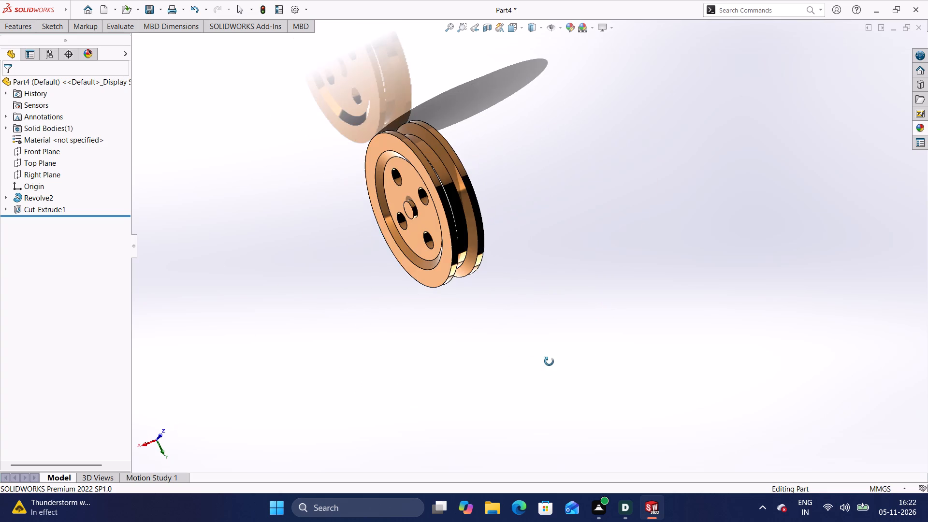
middle_click_drag(549, 362, 547, 362)
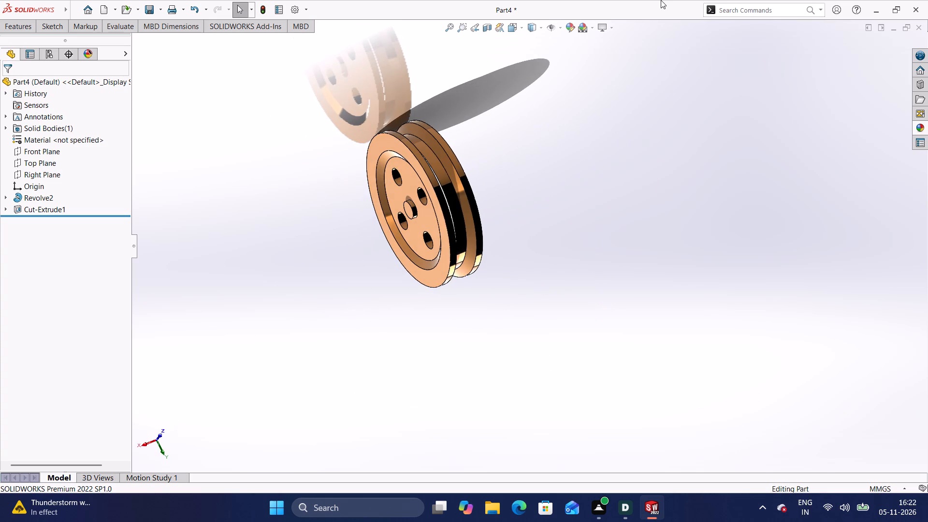
middle_click_drag(346, 150, 355, 197)
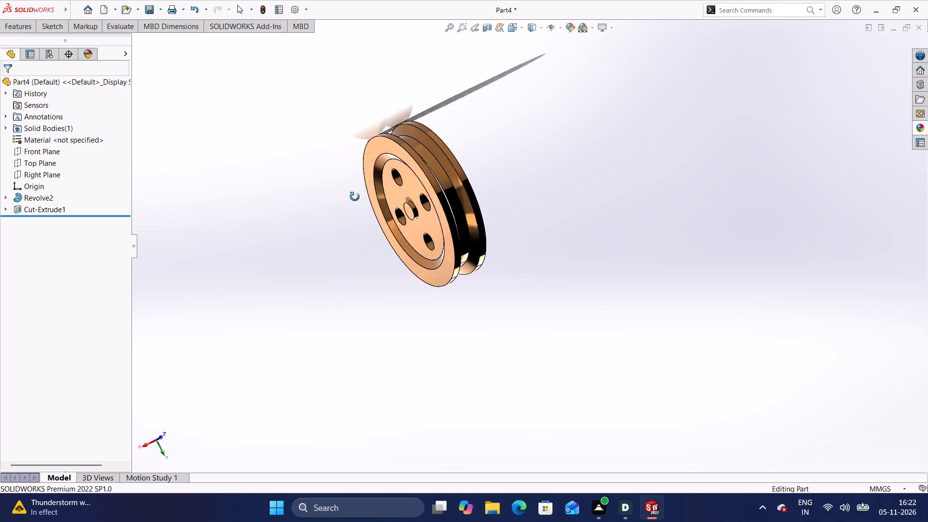
middle_click_drag(355, 197, 564, 343)
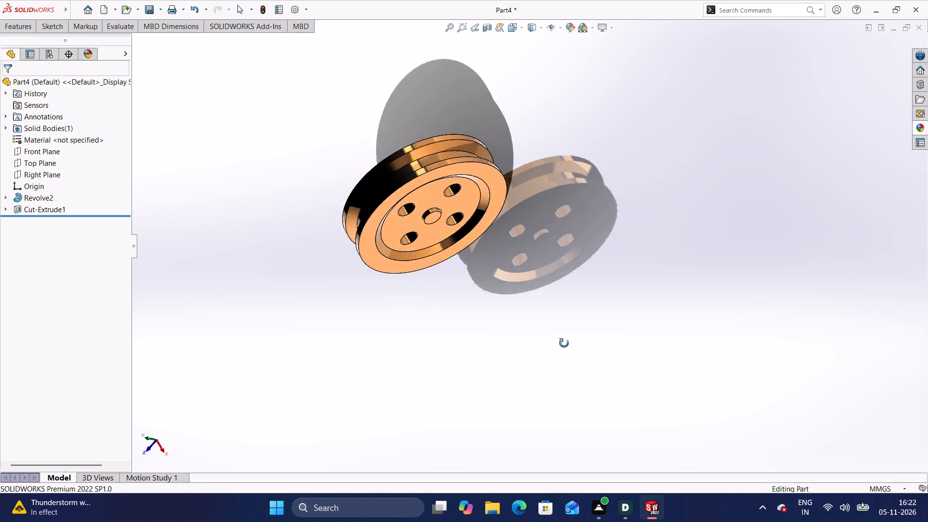
middle_click_drag(564, 343, 631, 227)
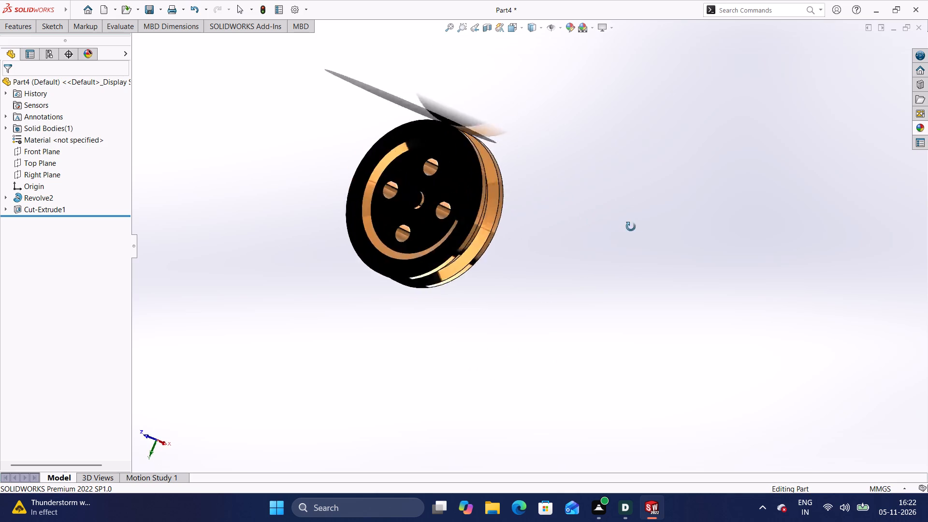
middle_click_drag(631, 227, 414, 415)
middle_click_drag(398, 382, 393, 93)
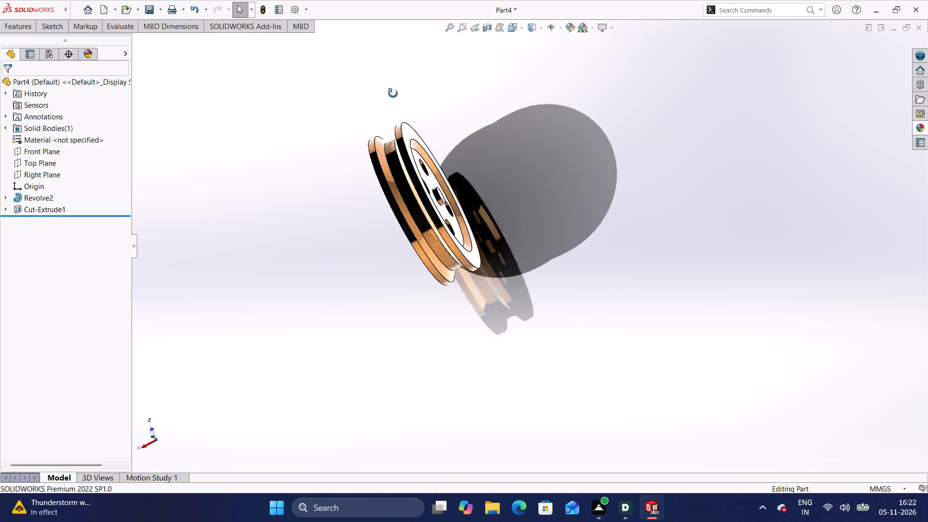
middle_click_drag(393, 93, 497, 60)
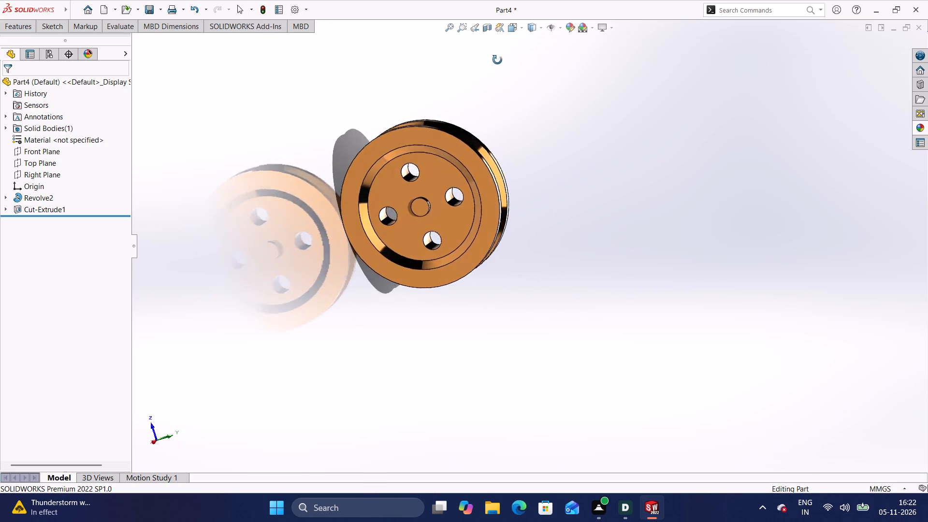
middle_click_drag(497, 60, 462, 58)
scroll(458, 57, "up", 1)
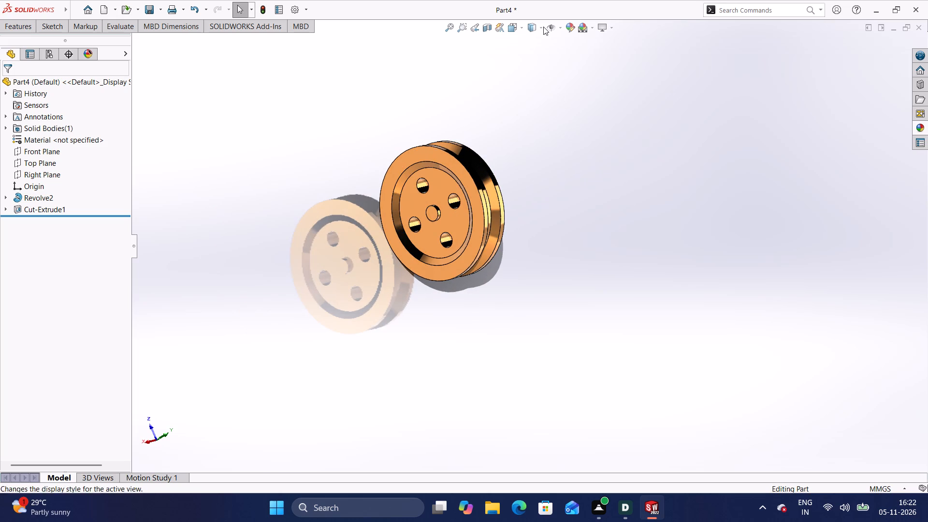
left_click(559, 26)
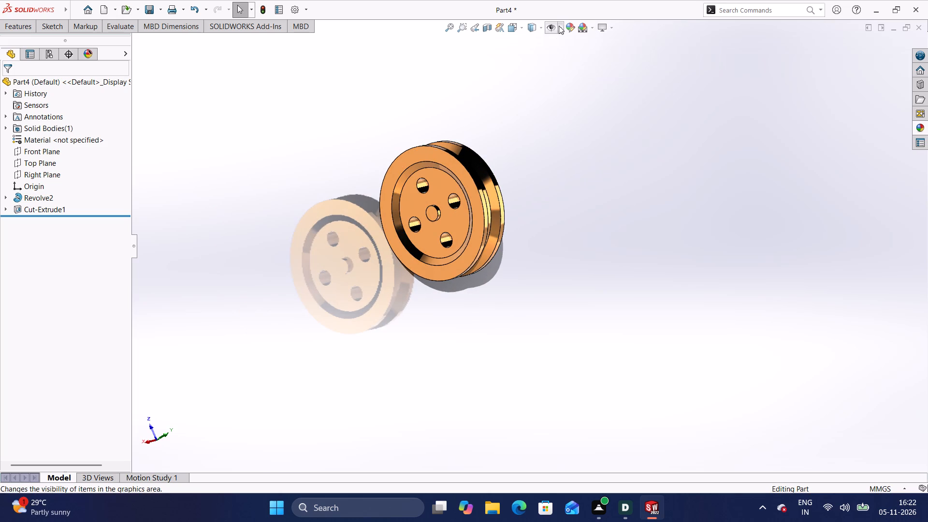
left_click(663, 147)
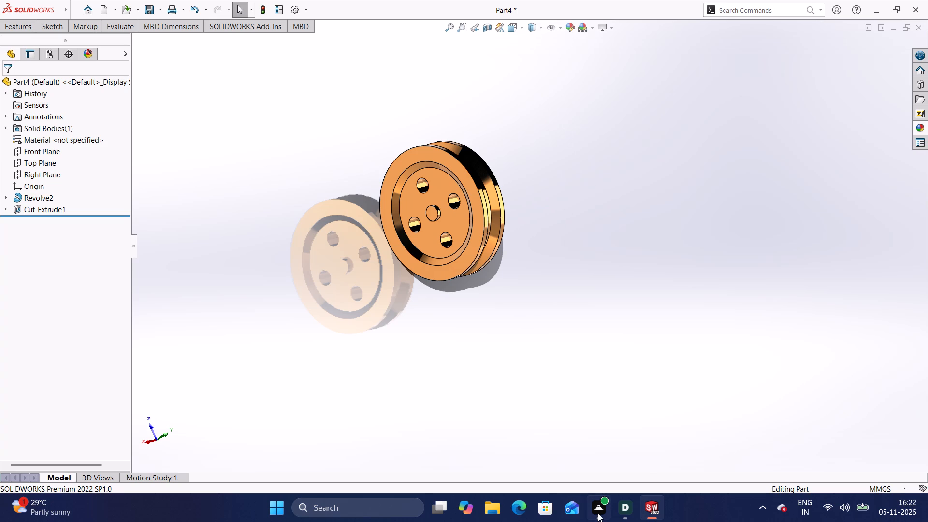
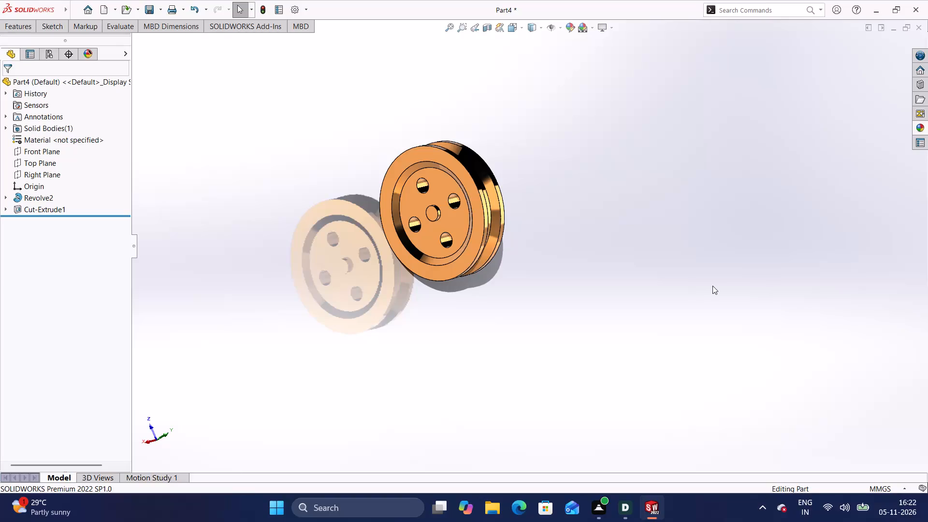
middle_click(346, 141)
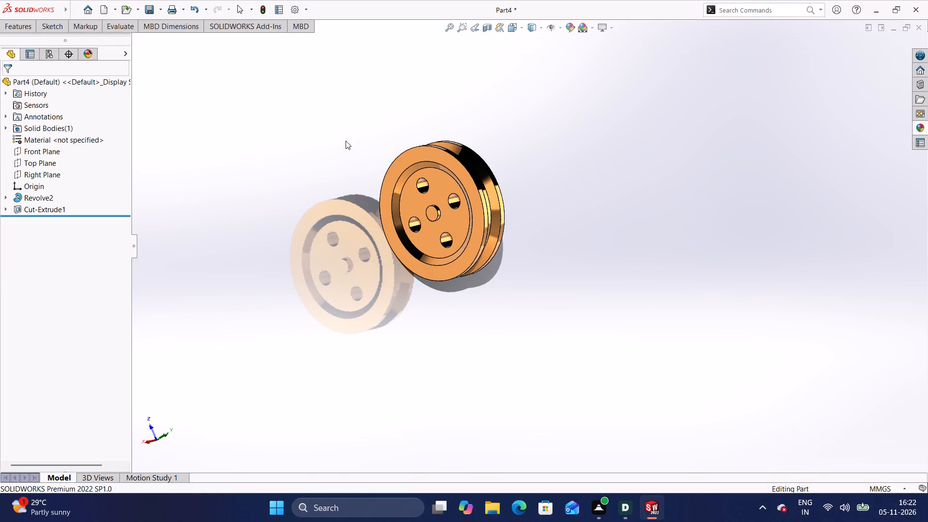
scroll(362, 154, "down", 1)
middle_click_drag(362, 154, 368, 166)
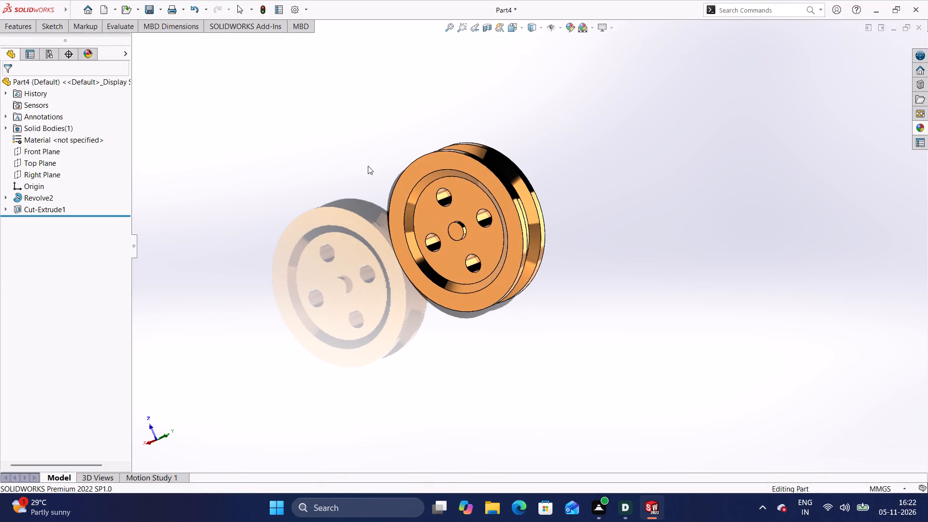
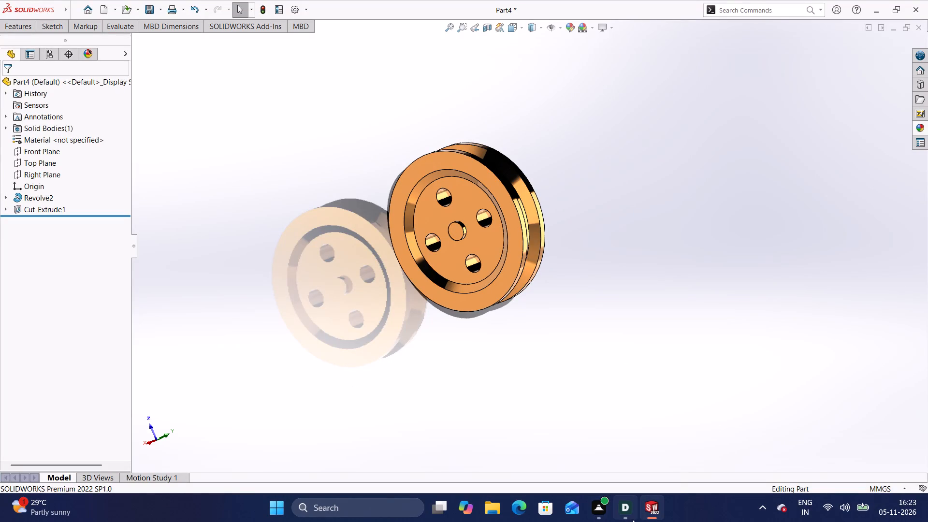
Switch to Desktop Agent and stop the tracking session for the V belt pulley task.
left_click(627, 509)
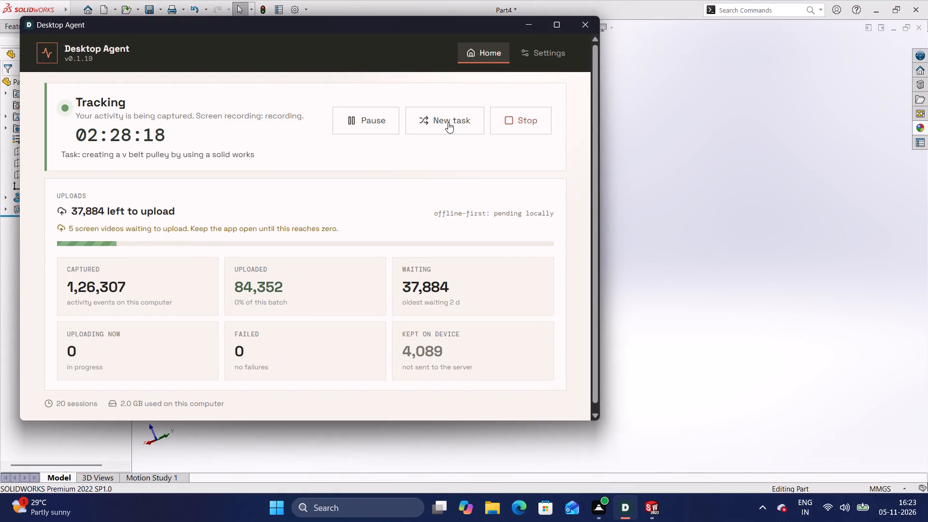
left_click(382, 114)
scroll(404, 195, "down", 3)
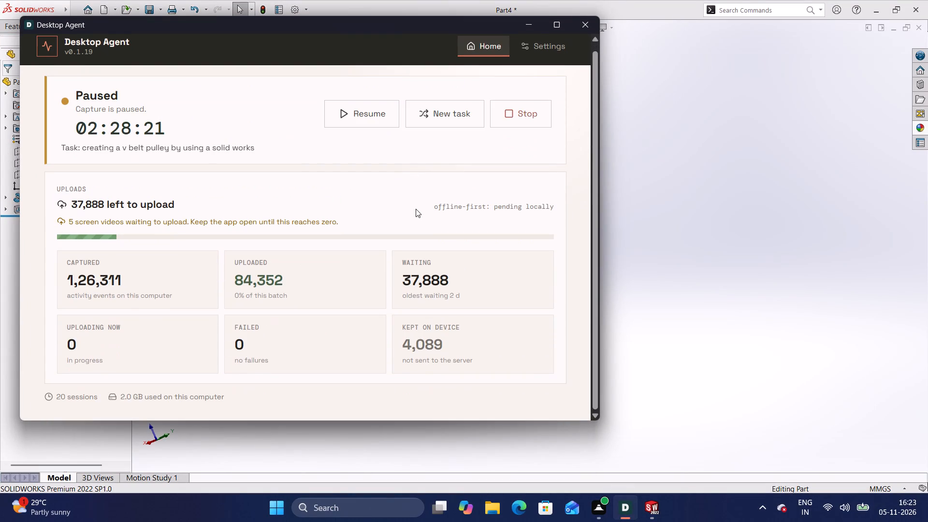
scroll(416, 209, "down", 17)
left_click(514, 116)
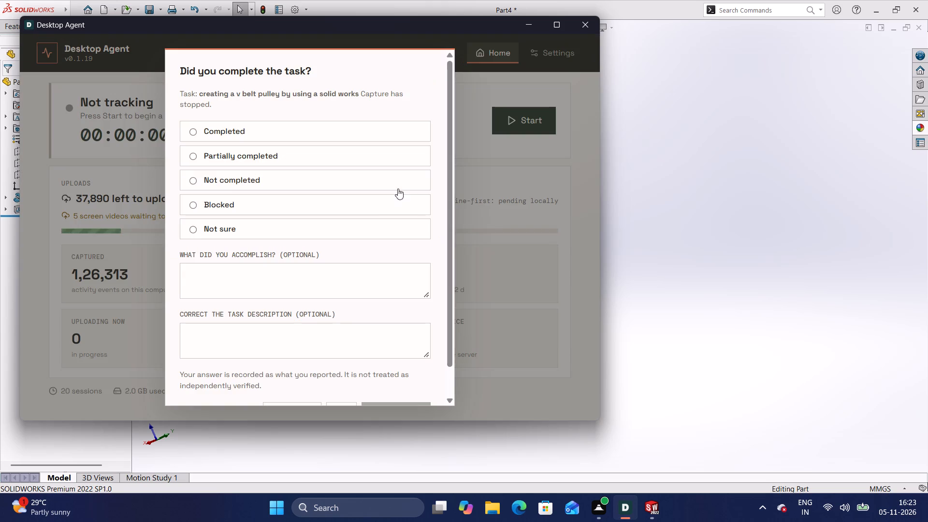
Report the V belt pulley task as Completed and save the answer, leaving the optional fields empty.
scroll(397, 185, "down", 5)
scroll(371, 226, "down", 11)
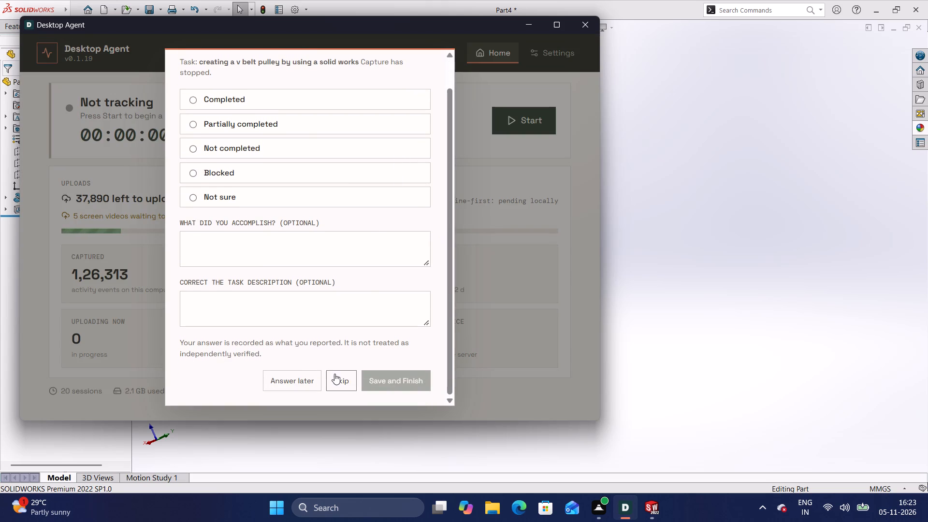
left_click(302, 92)
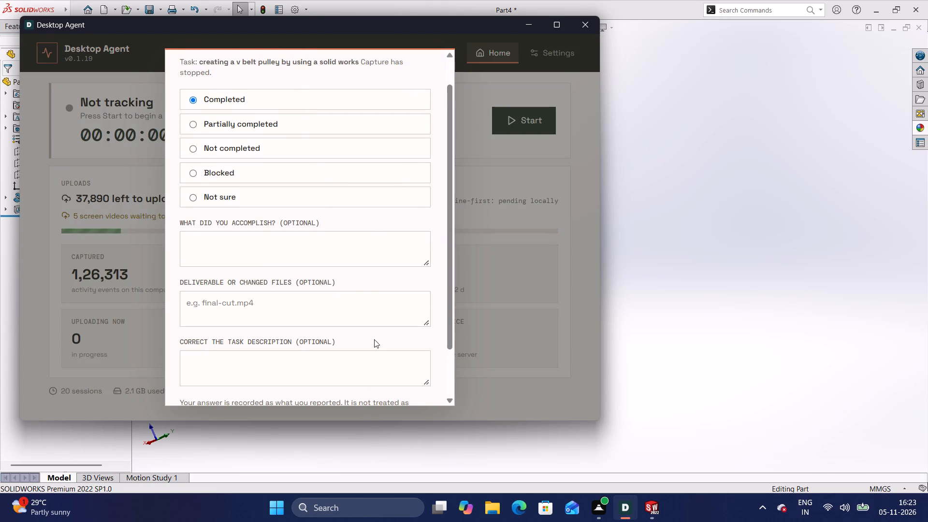
scroll(347, 255, "down", 9)
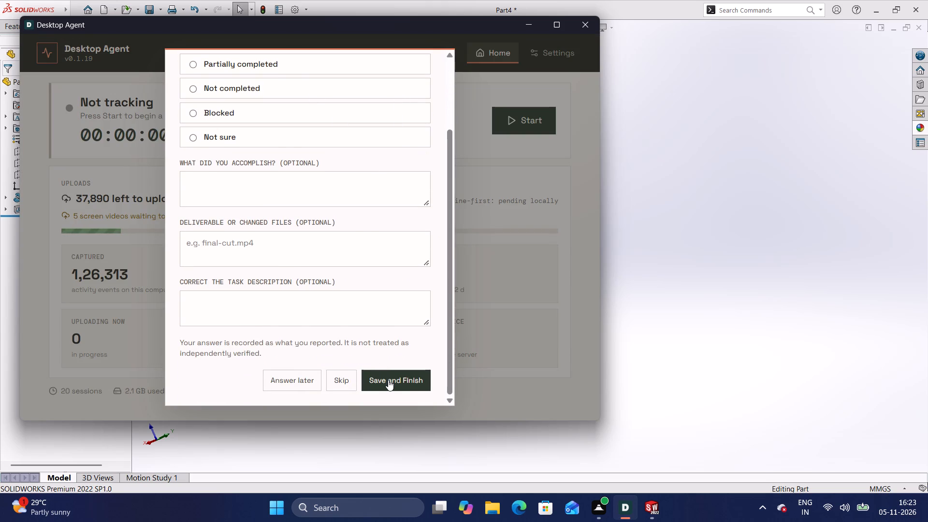
left_click(388, 380)
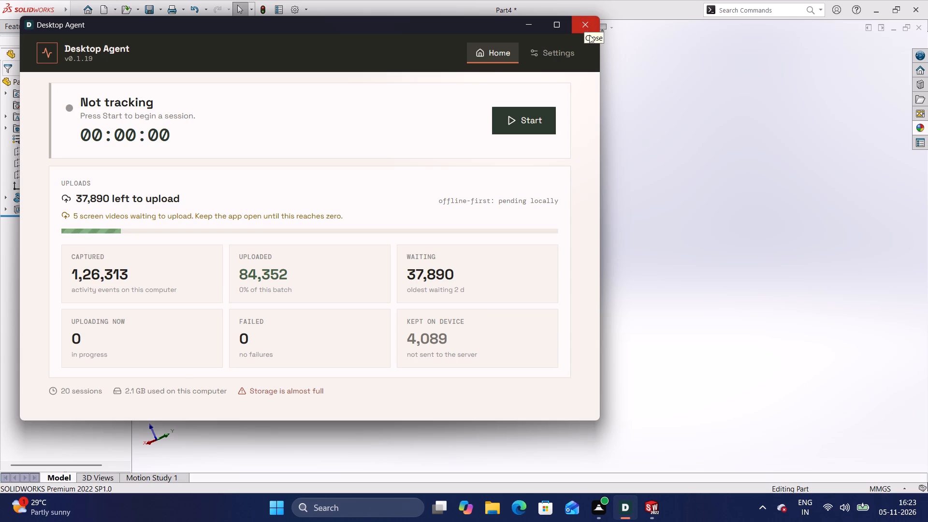
Return to SOLIDWORKS and save the part as Part4 in the Desktop folder.
left_click(700, 138)
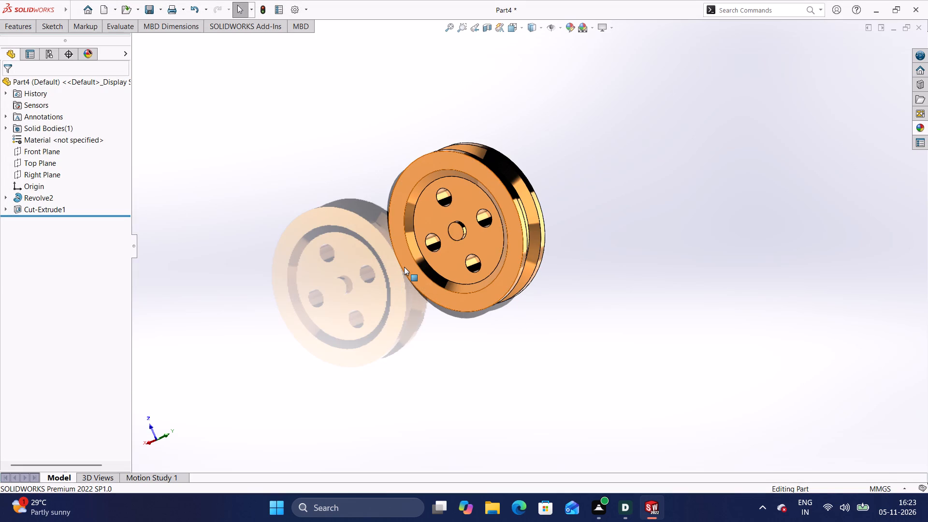
key("ctrl+s")
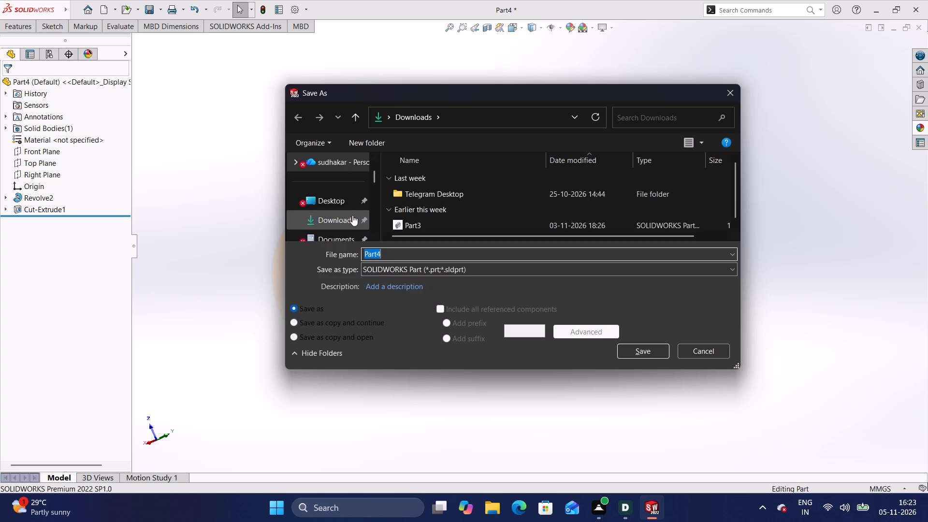
left_click(348, 204)
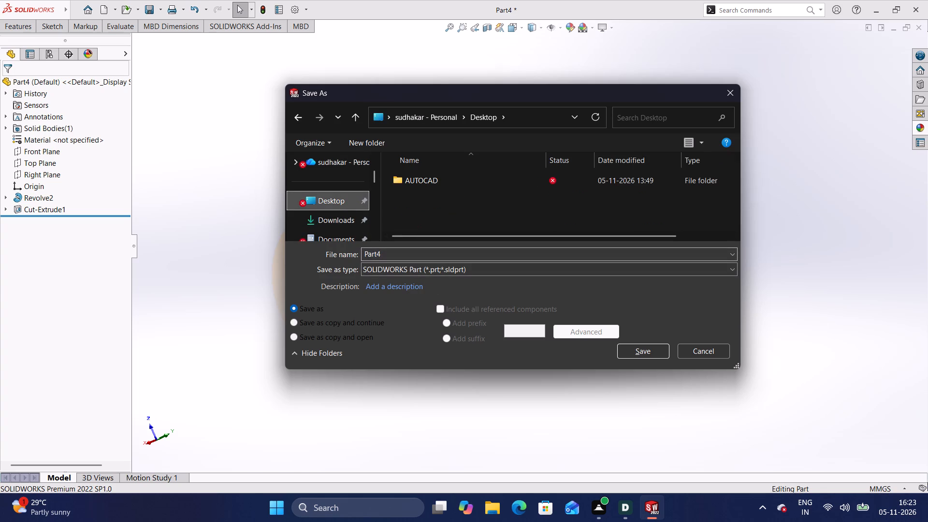
left_click(633, 350)
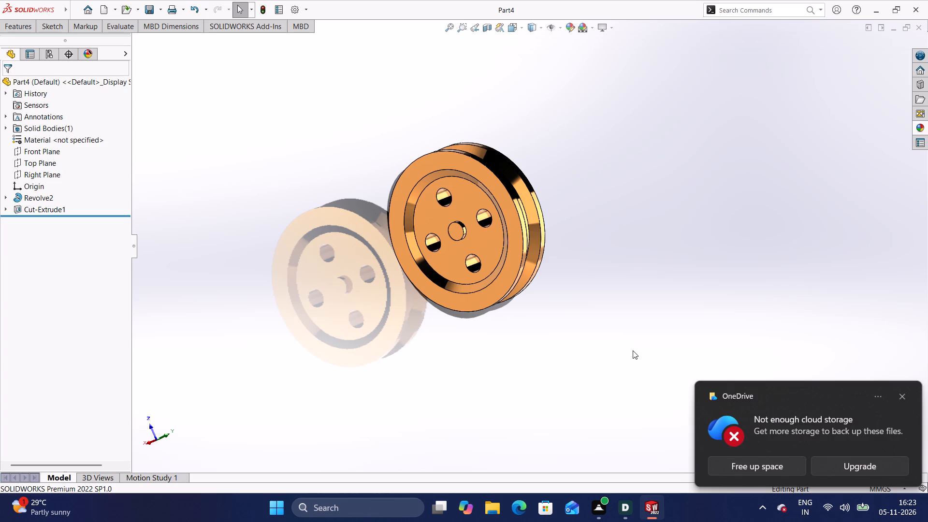
left_click(901, 397)
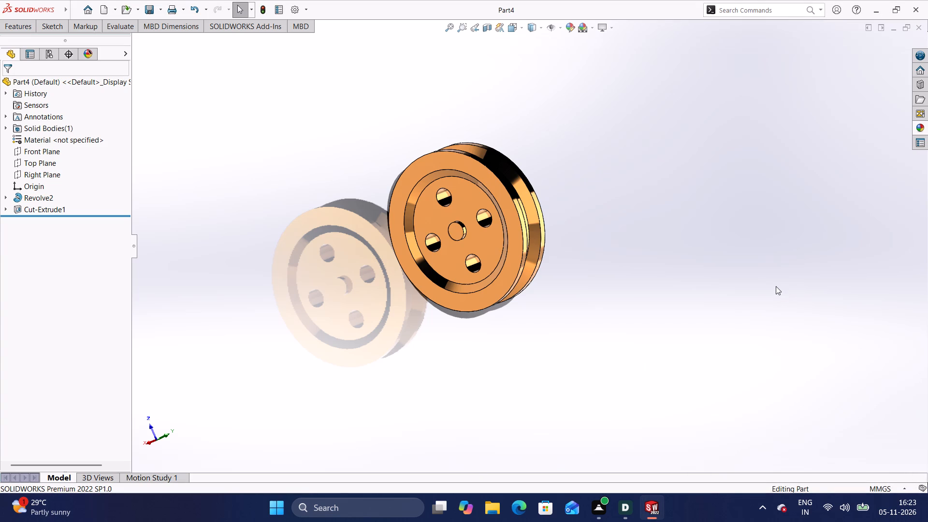
Review the page setup for Microsoft Print to PDF and examine the print preview of the wheel.
key("ctrl+p")
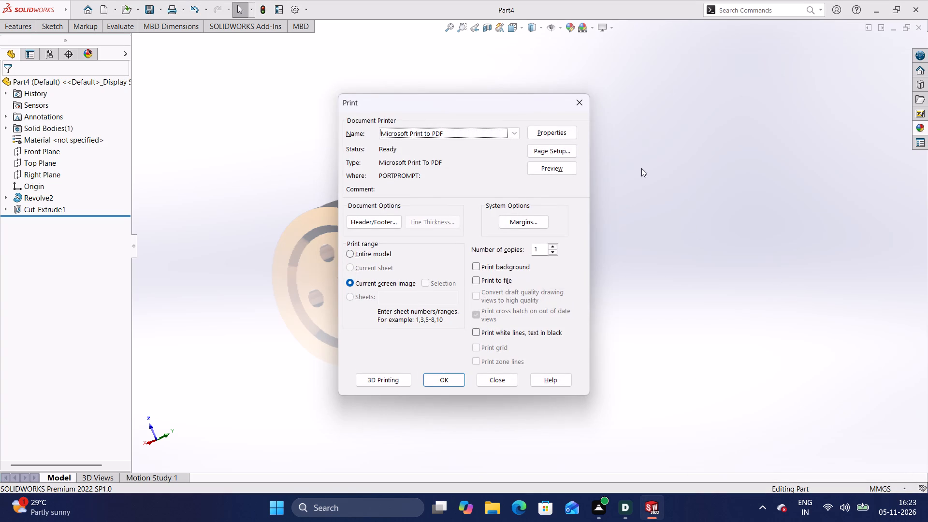
left_click(537, 153)
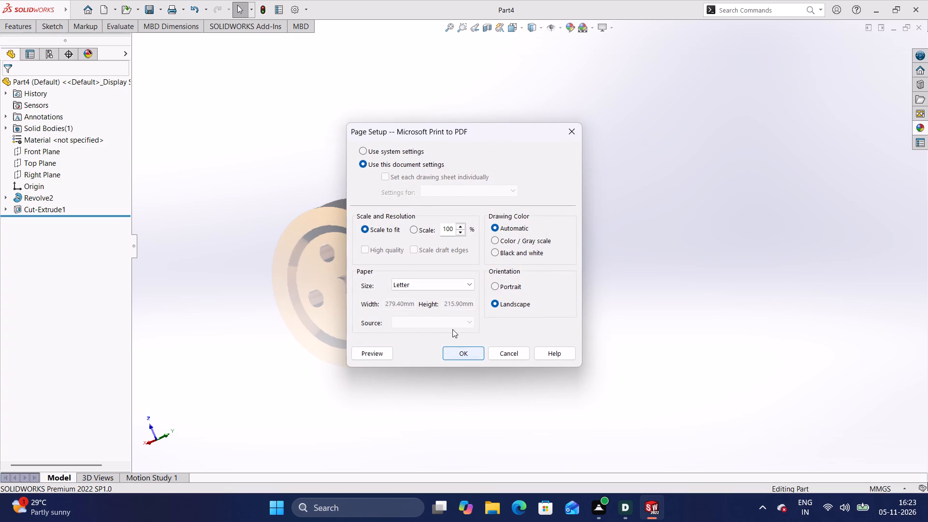
left_click(469, 284)
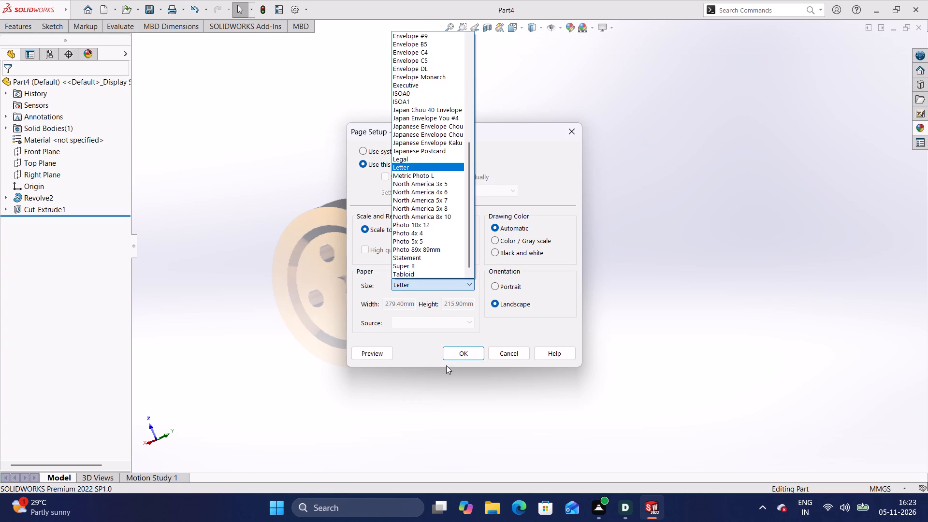
left_click(459, 347)
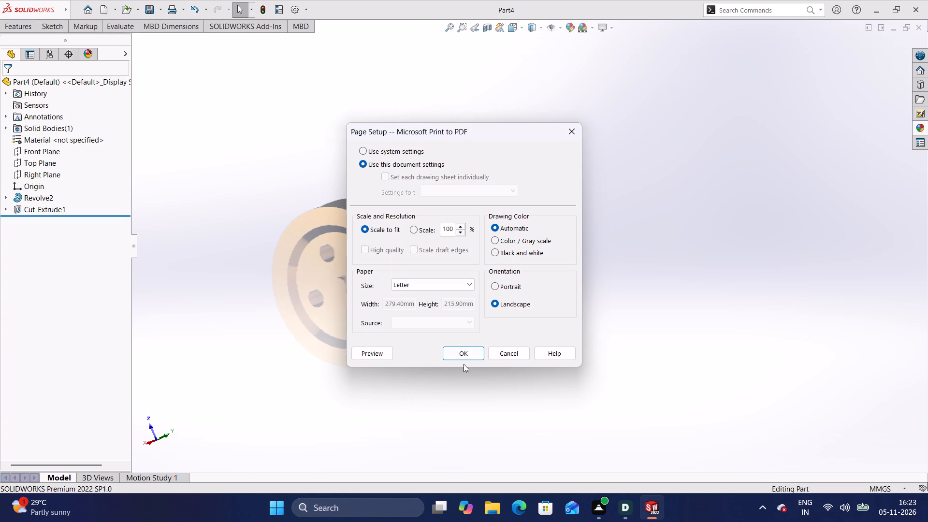
left_click(368, 352)
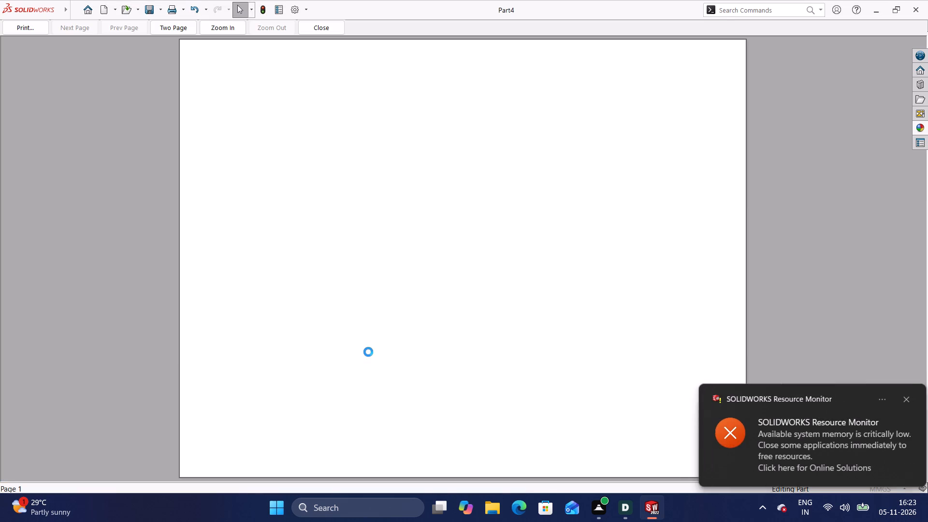
scroll(494, 246, "up", 5)
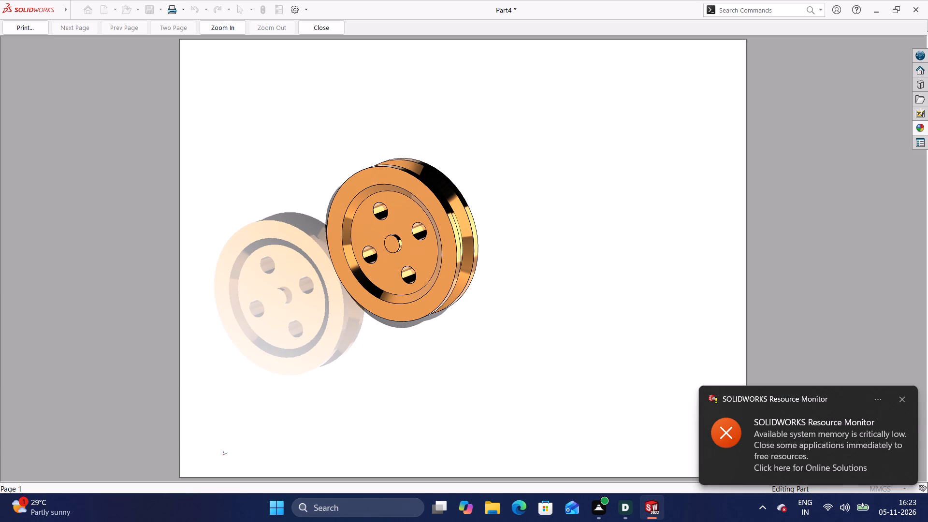
scroll(494, 246, "down", 6)
left_click(325, 30)
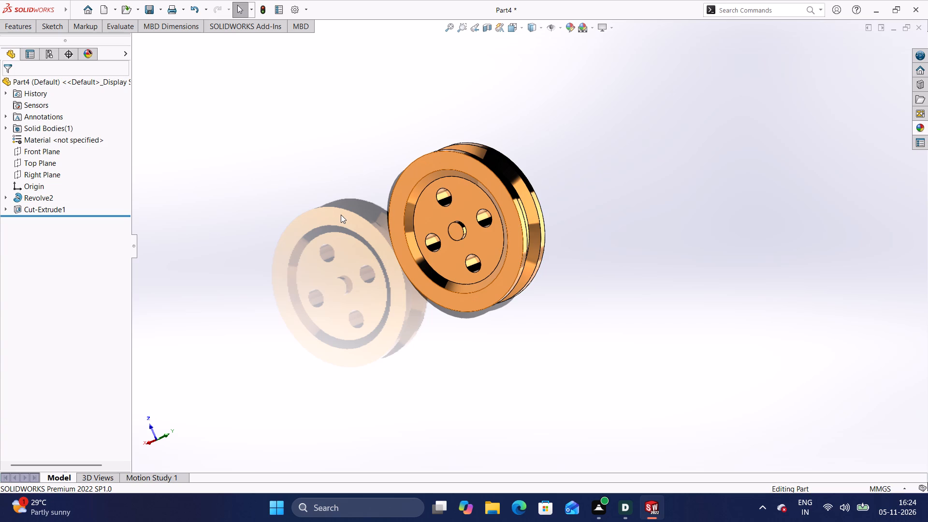
Send the current screen image to Microsoft Print to PDF with one copy.
key("ctrl+p")
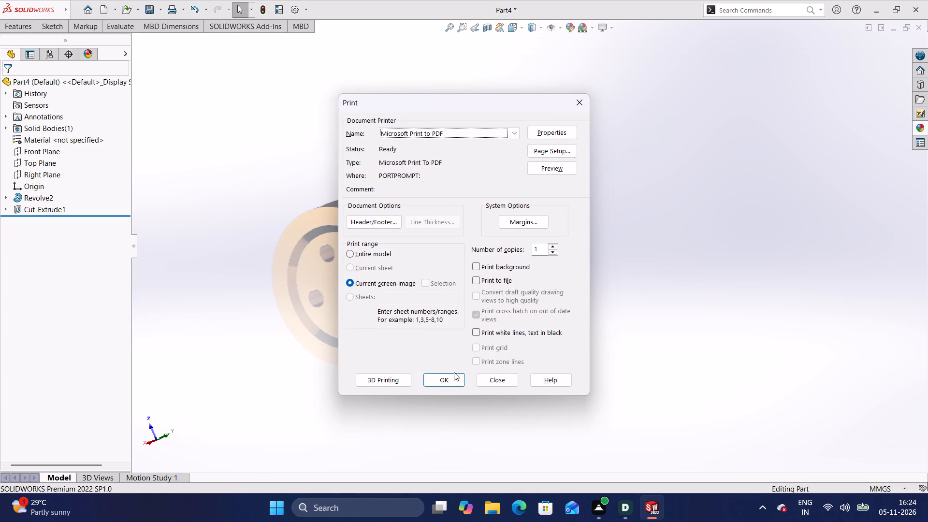
left_click(450, 377)
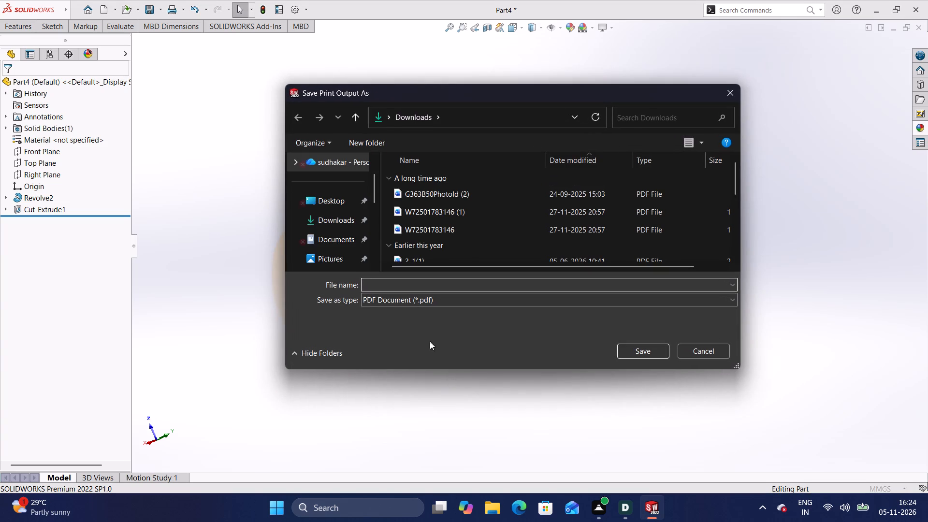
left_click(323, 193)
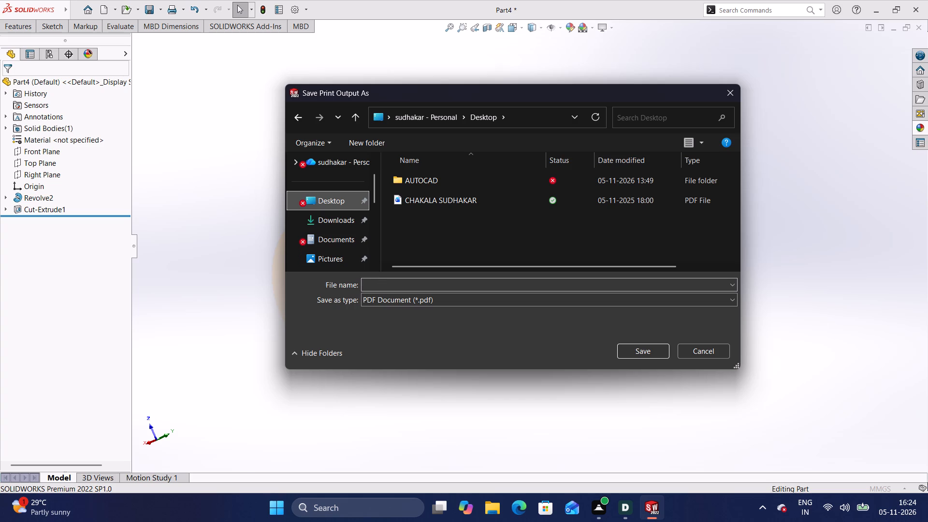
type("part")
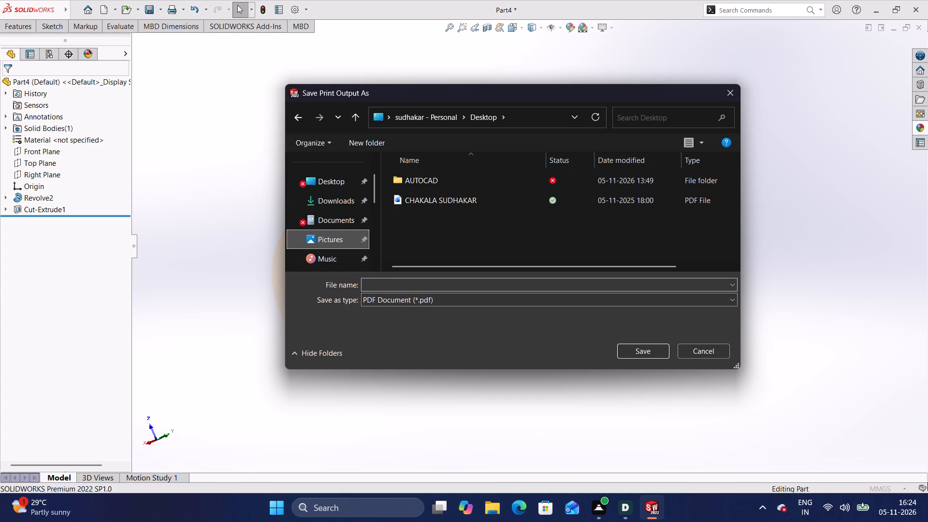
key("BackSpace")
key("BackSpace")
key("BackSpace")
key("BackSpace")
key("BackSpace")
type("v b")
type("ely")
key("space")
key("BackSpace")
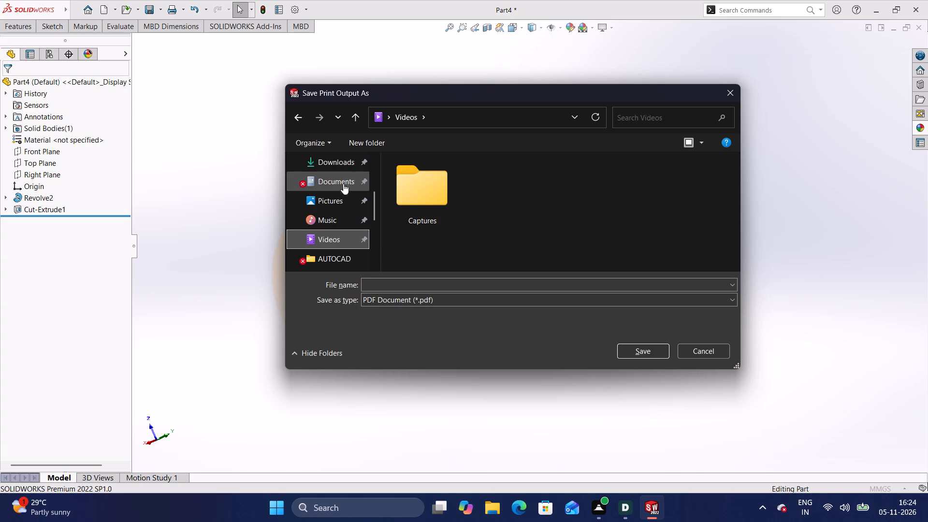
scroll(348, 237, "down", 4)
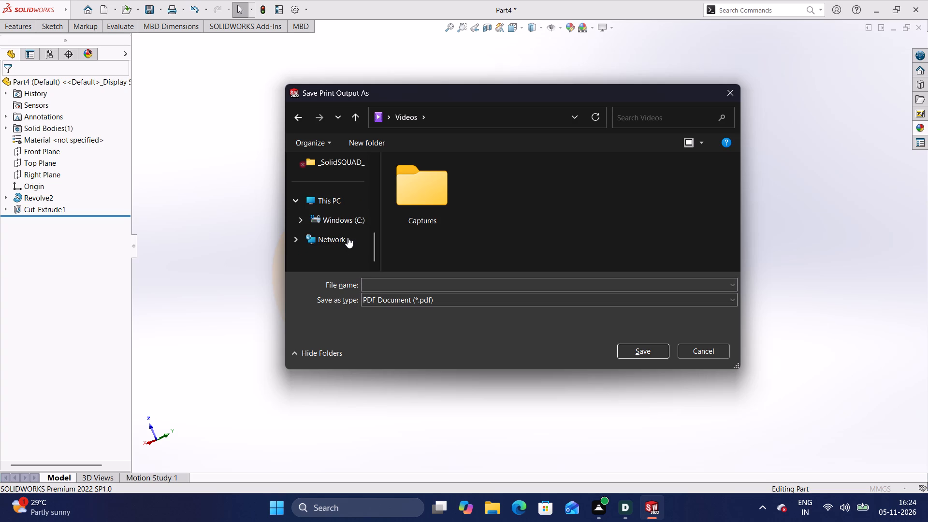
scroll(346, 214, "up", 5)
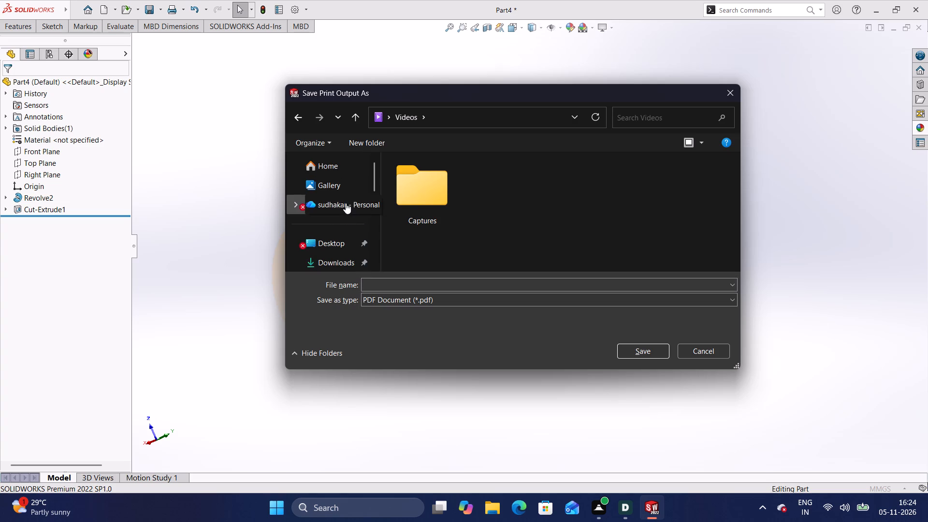
Save the PDF print output in the Desktop folder under the name v belt pulley.
left_click(339, 242)
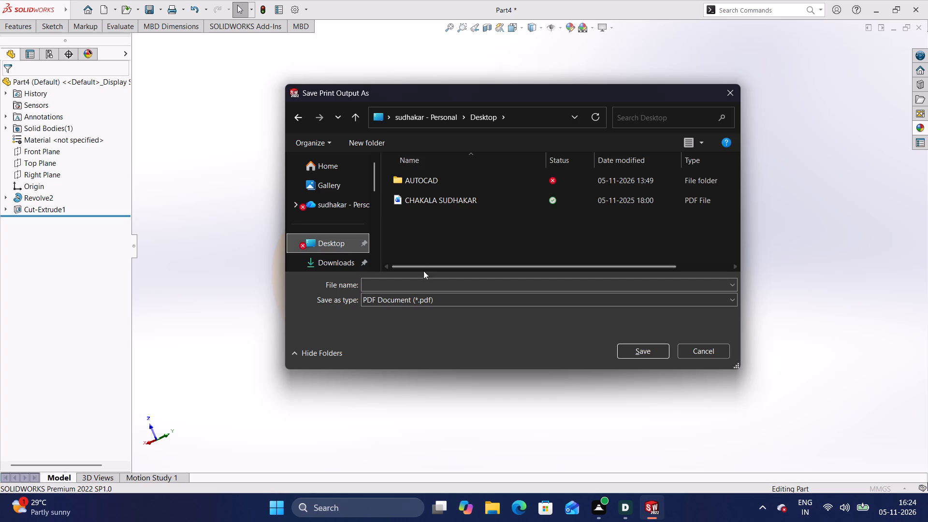
left_click(393, 285)
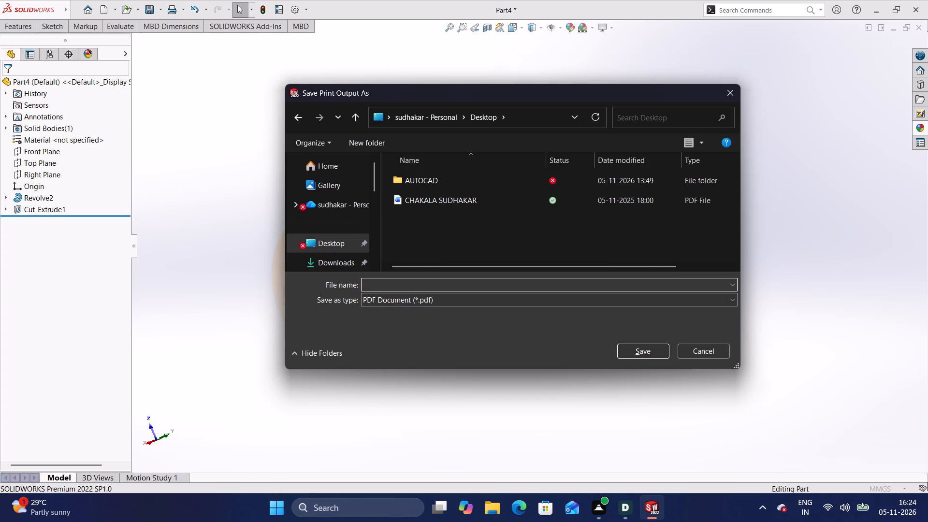
type("v belt pu")
type("lley")
left_click(623, 352)
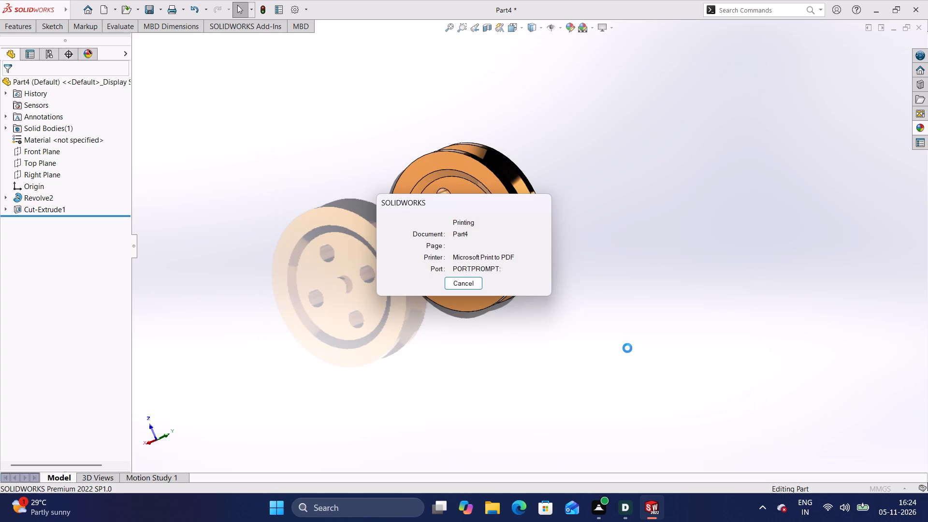